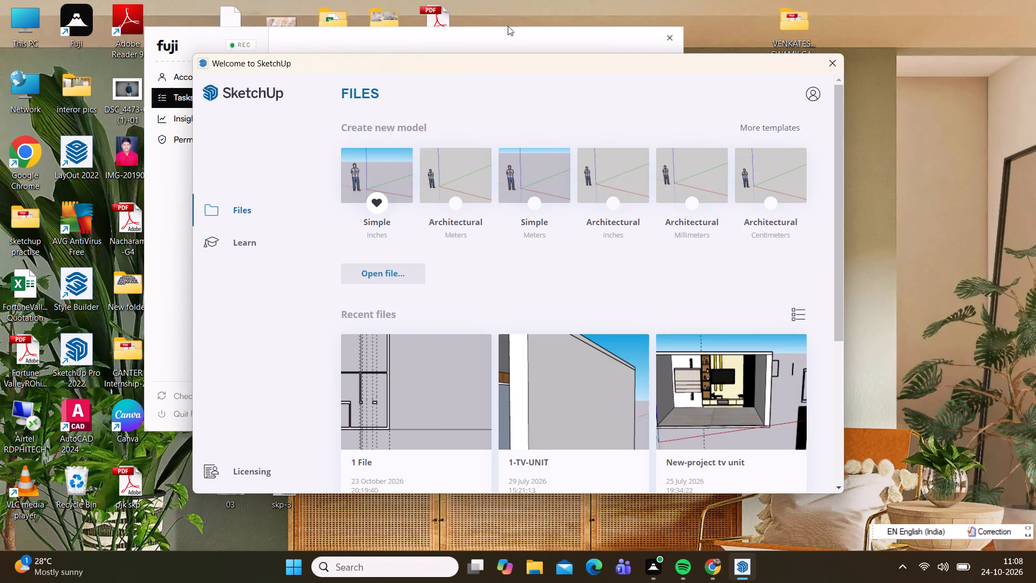
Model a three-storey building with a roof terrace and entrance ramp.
Move the Welcome to SketchUp window clear of the task window and view the 3D elevation design brief.
drag(526, 63, 710, 342)
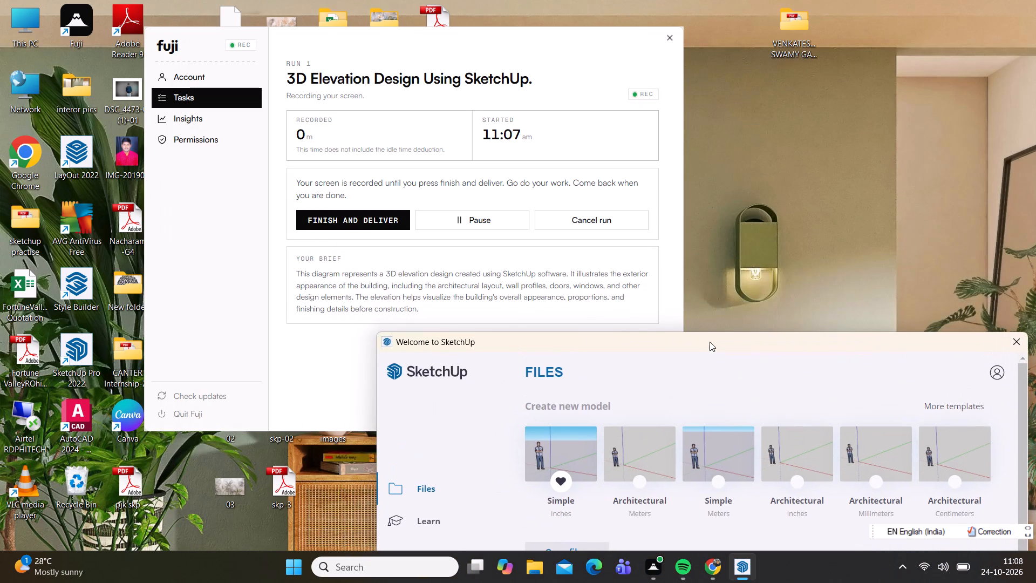
scroll(324, 119, up, 2)
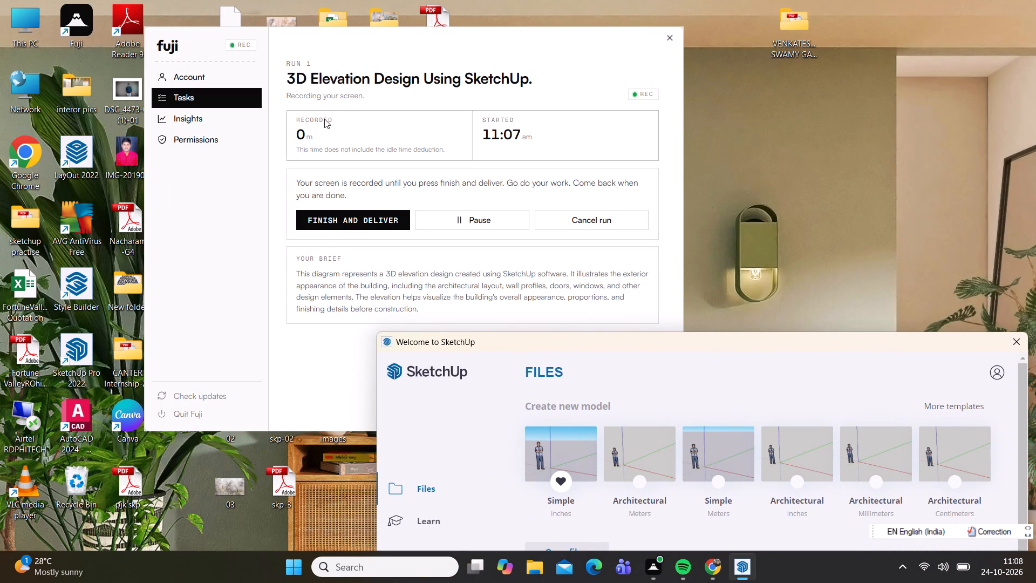
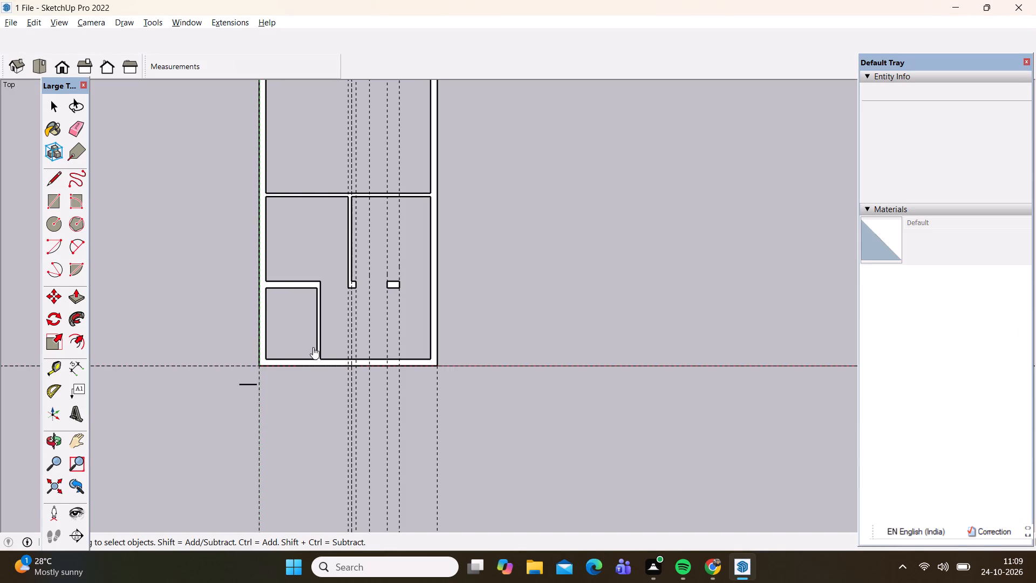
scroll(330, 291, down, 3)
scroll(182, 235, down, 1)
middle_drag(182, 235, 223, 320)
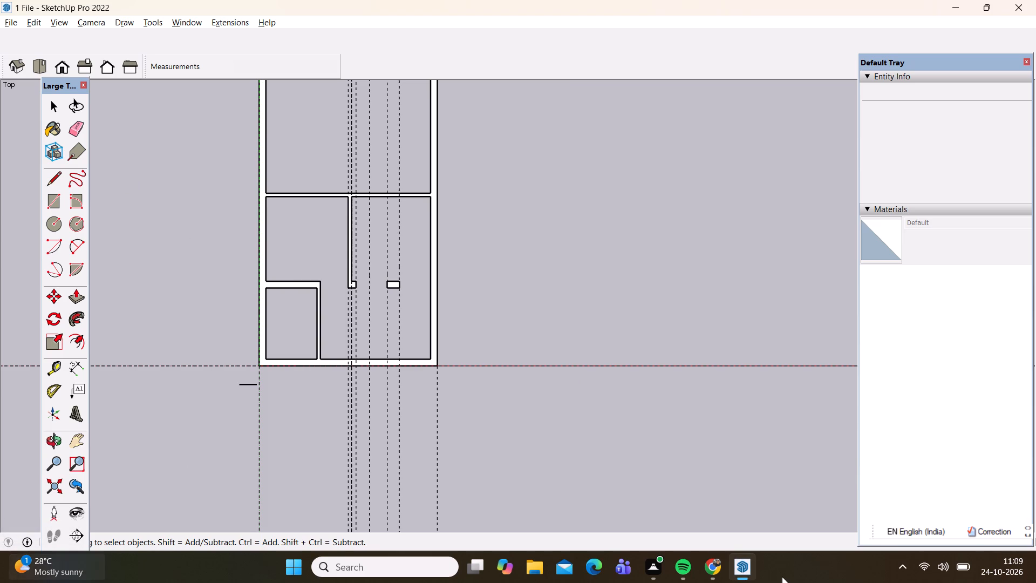
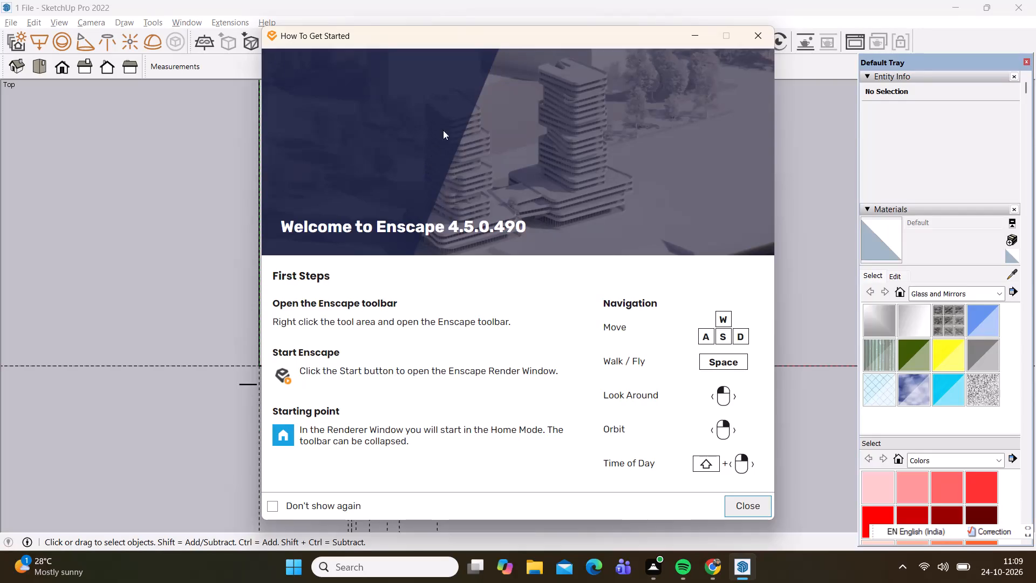
Dismiss the Enscape How To Get Started welcome window.
click(744, 32)
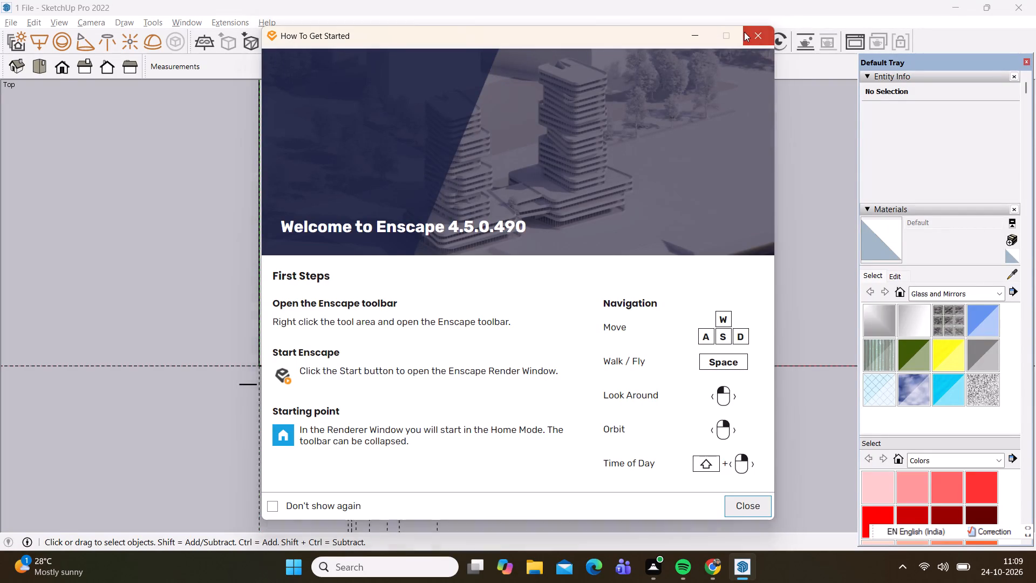
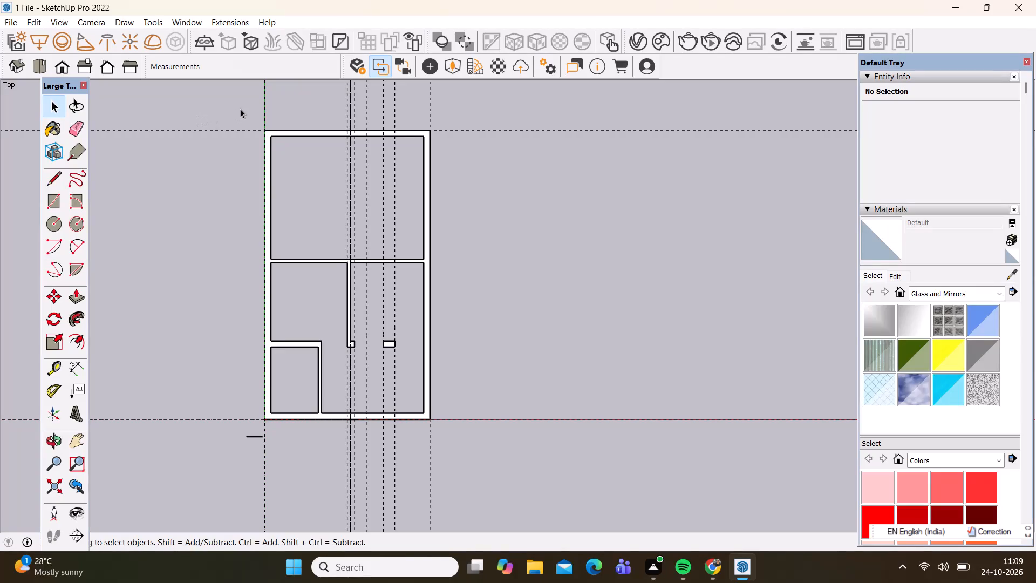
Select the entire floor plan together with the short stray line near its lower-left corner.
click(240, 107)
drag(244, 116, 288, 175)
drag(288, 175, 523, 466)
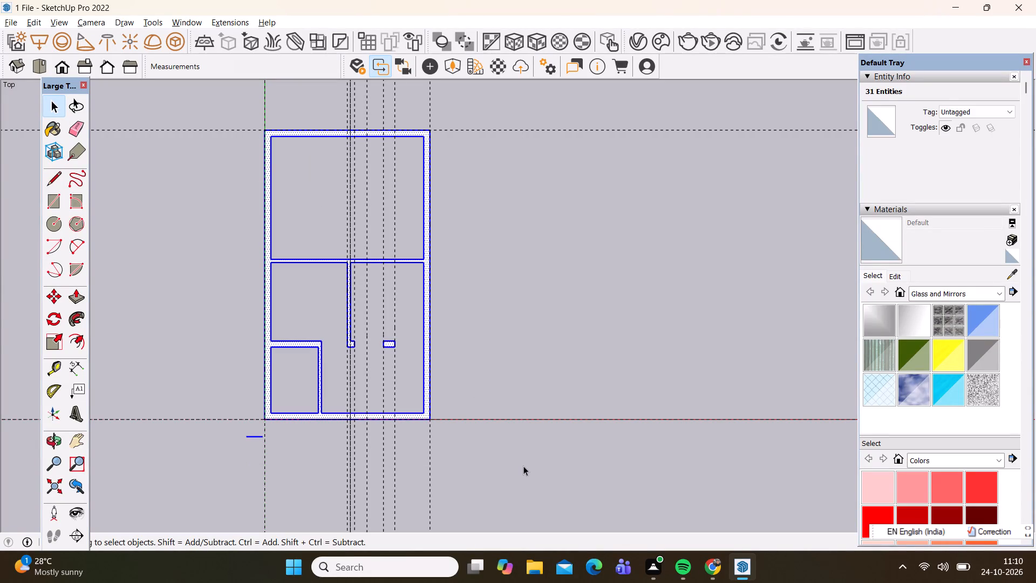
Create a new blank model and bring its untitled window into view.
click(2, 26)
click(22, 37)
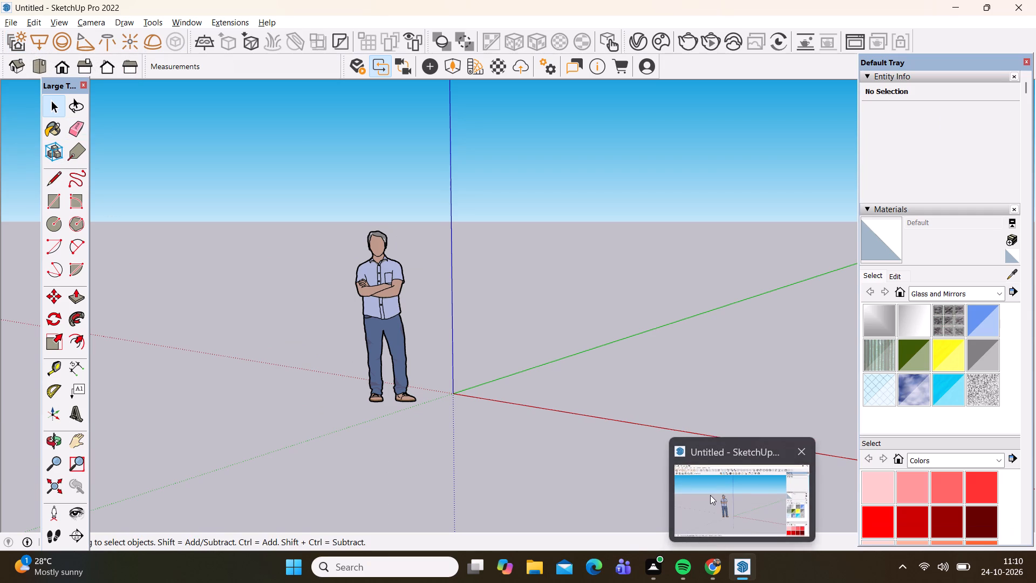
click(710, 495)
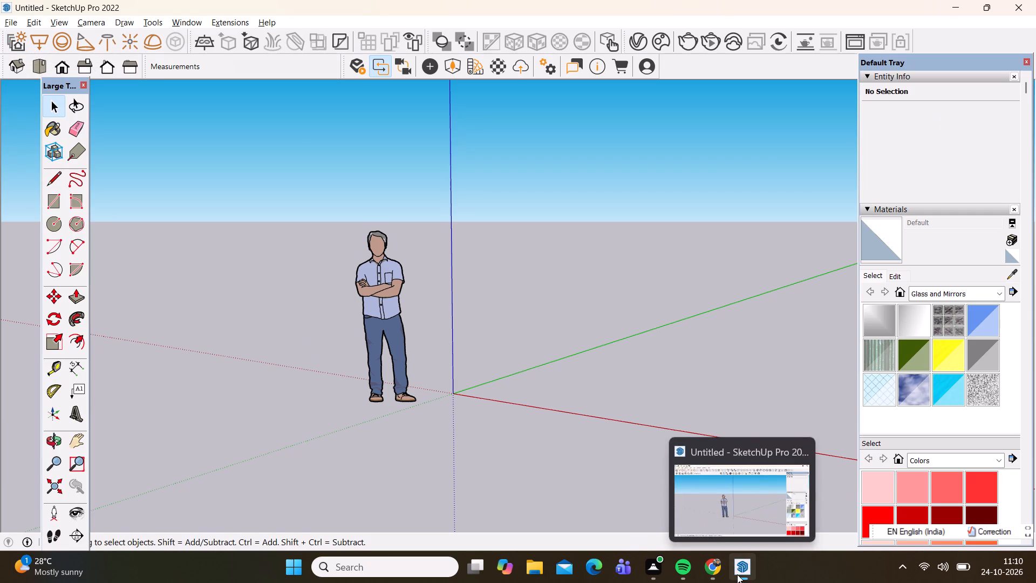
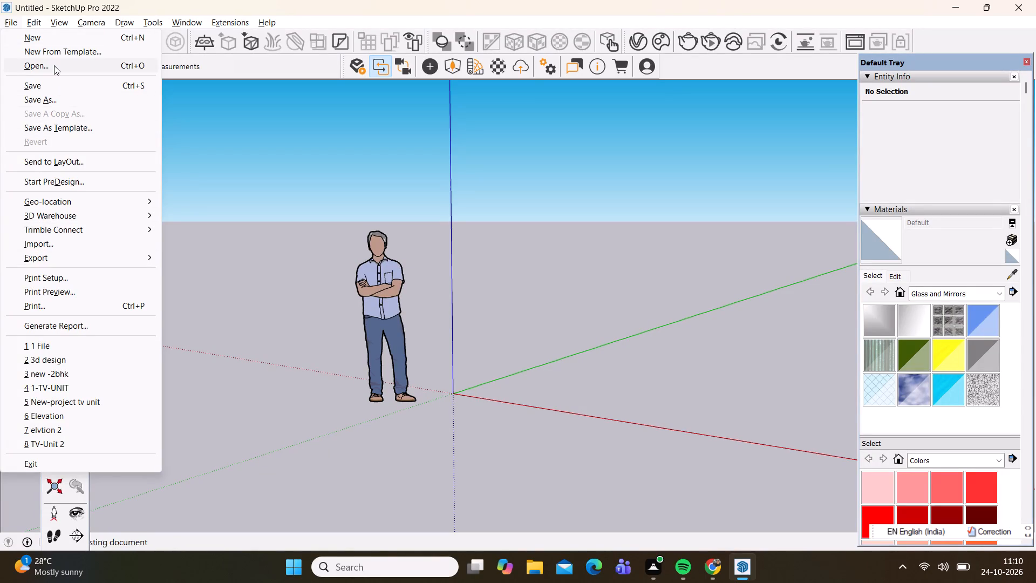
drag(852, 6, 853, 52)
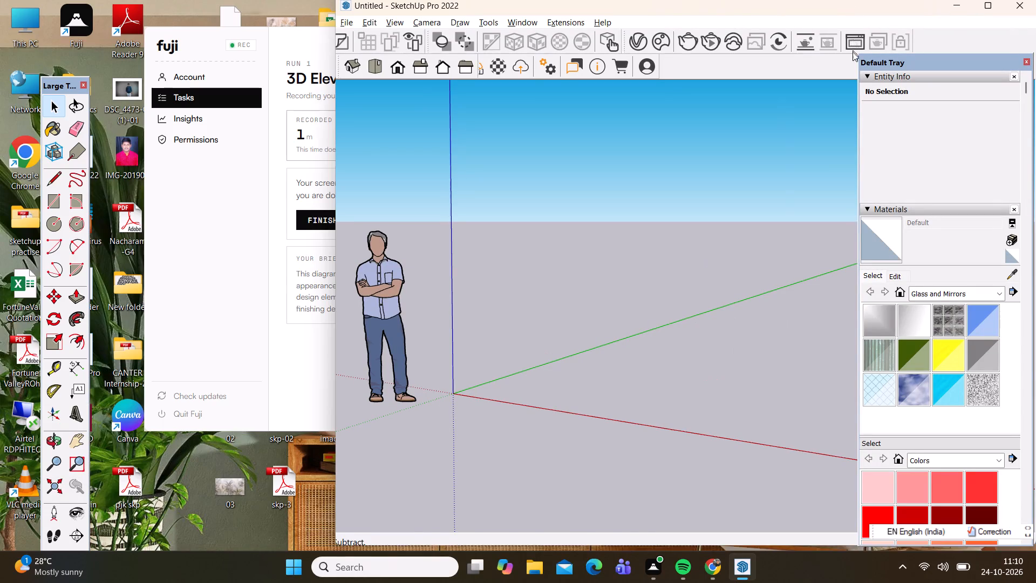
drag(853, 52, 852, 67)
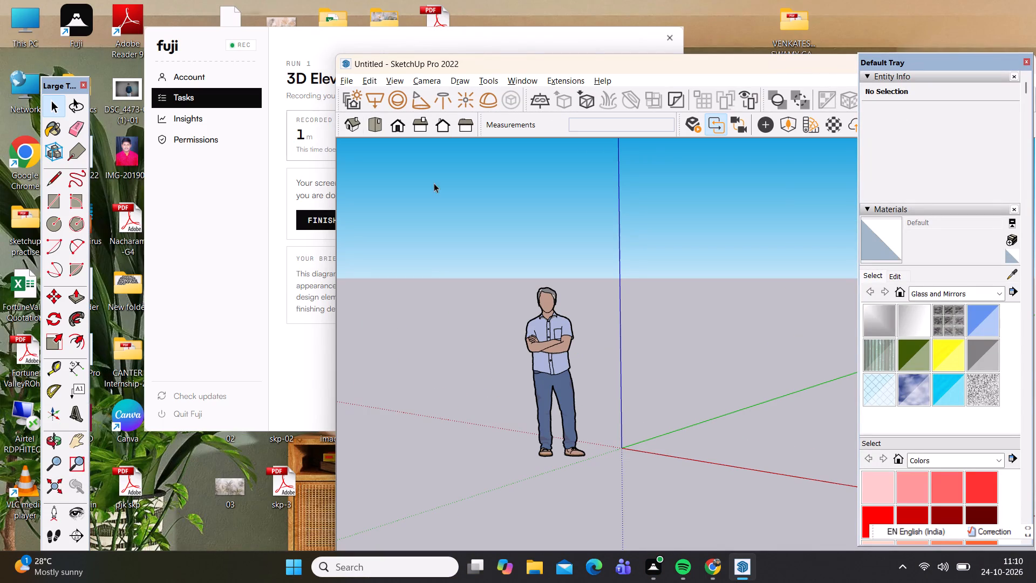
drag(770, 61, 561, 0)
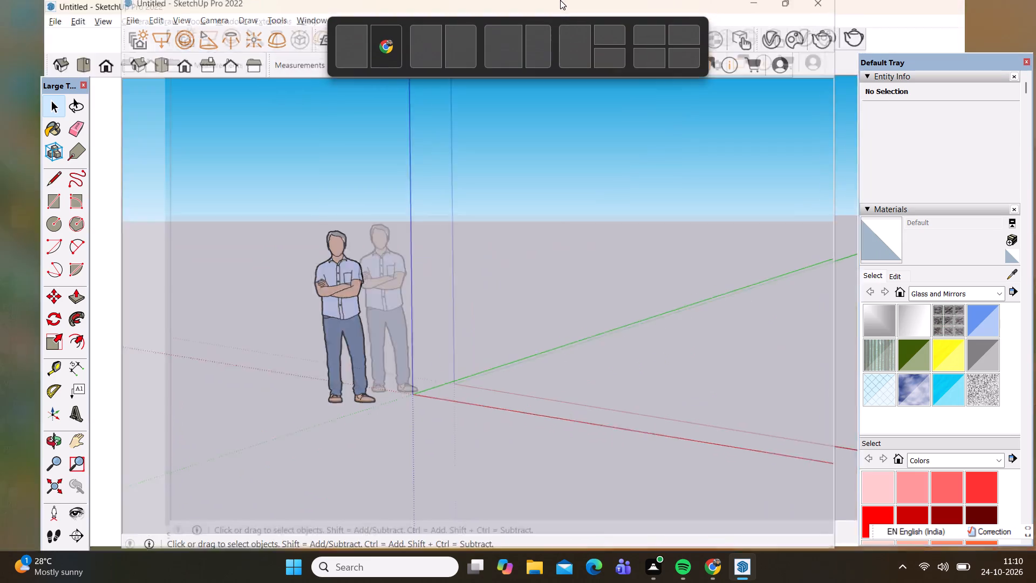
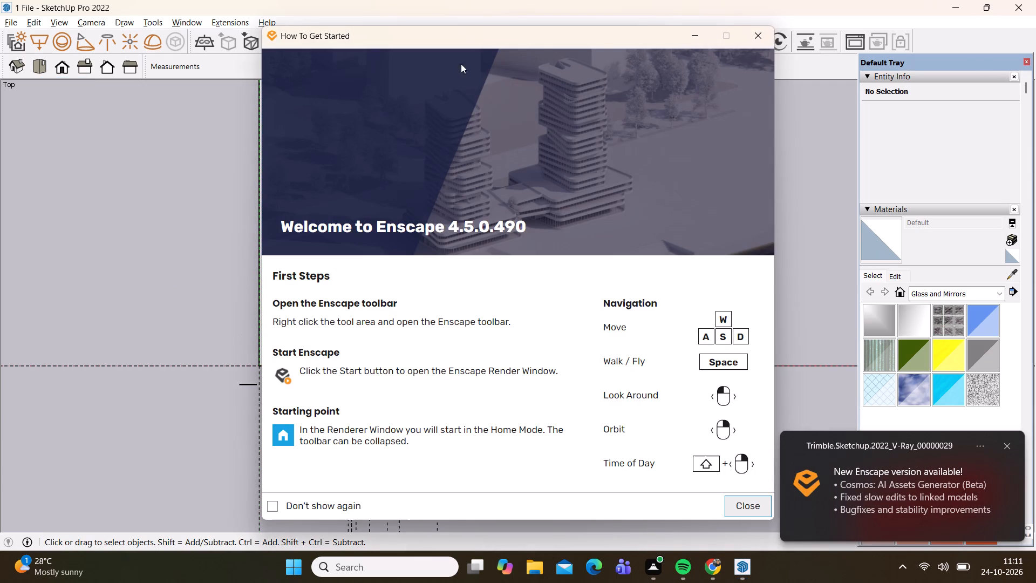
Close the Enscape welcome window to get back to the floor plan model.
click(755, 35)
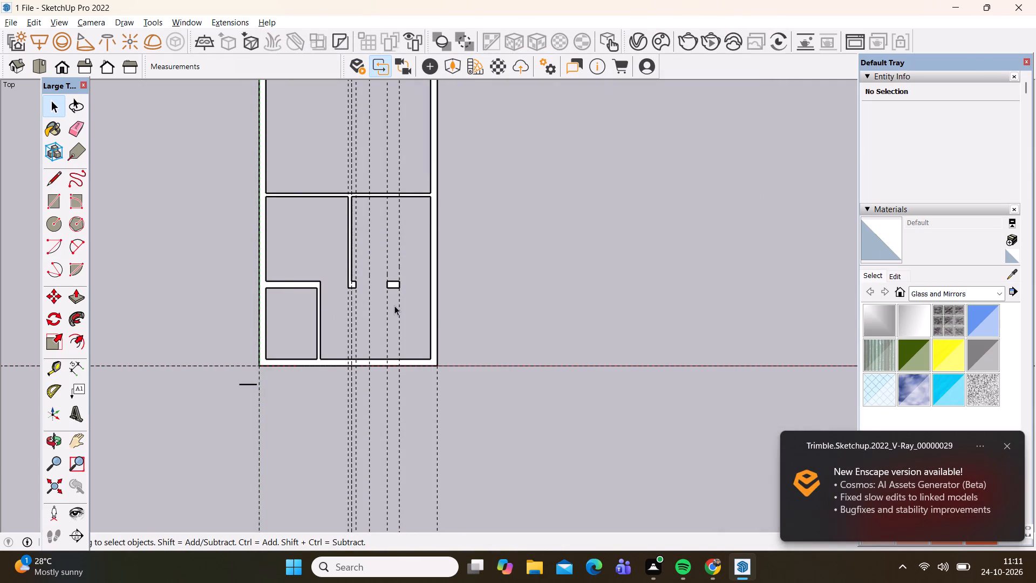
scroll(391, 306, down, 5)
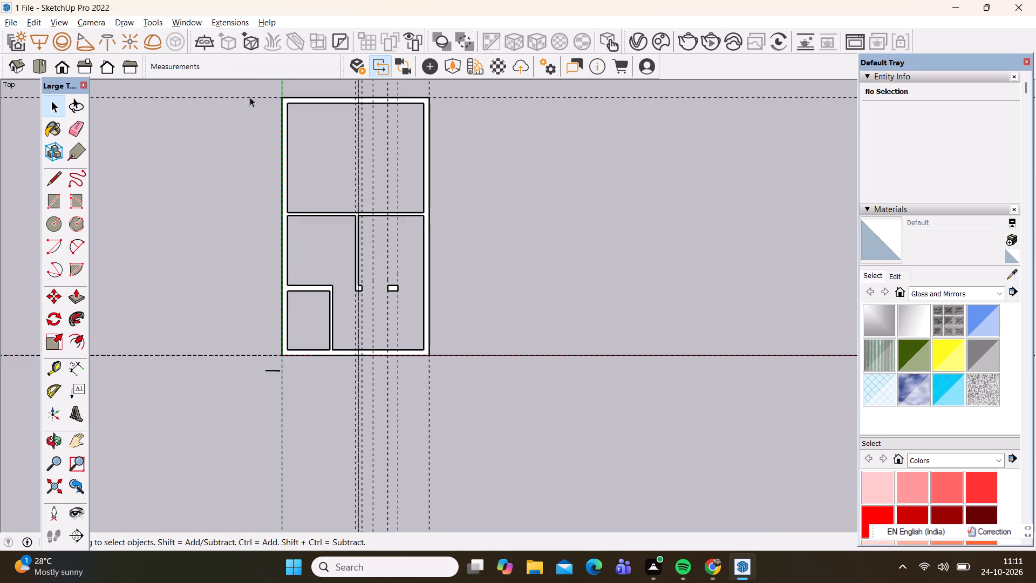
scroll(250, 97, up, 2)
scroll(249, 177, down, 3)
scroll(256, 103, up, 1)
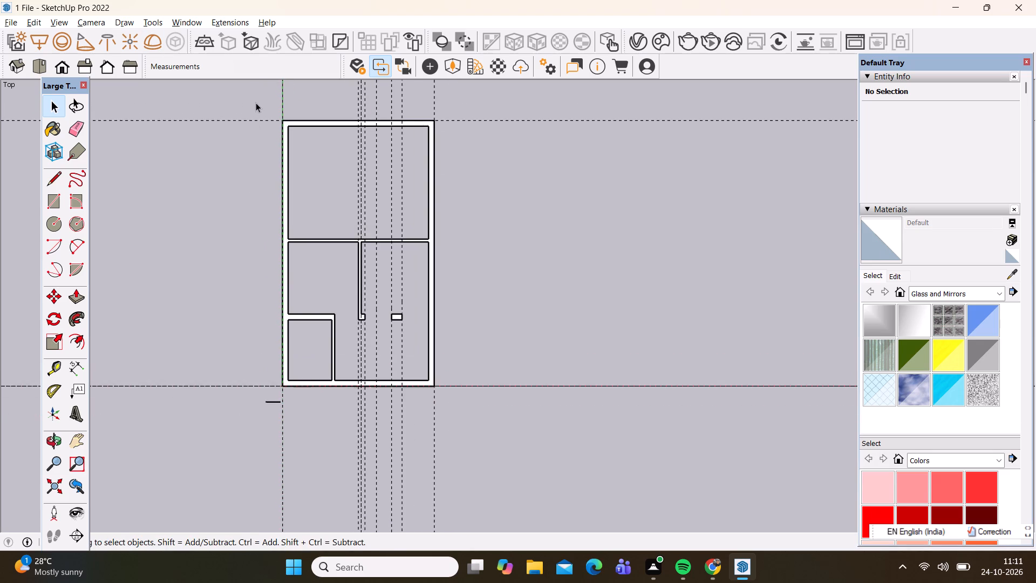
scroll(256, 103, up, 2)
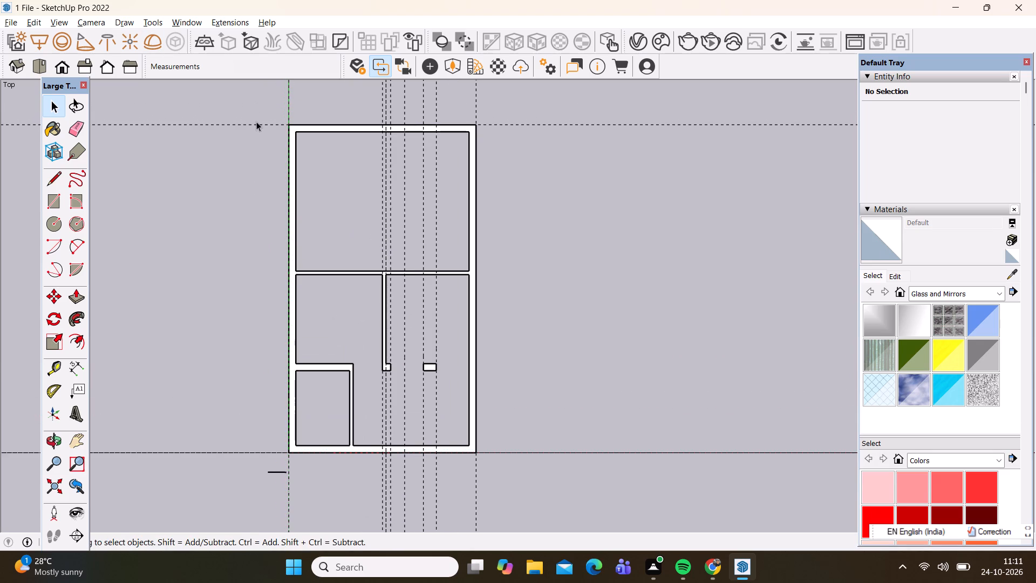
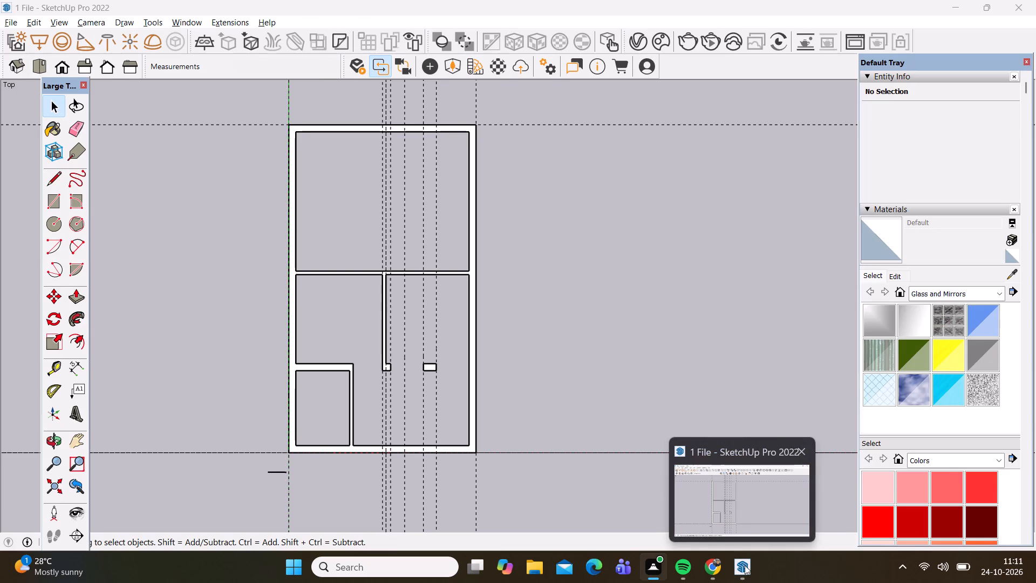
Select the entire floor plan in the 1 File model and copy it.
click(747, 506)
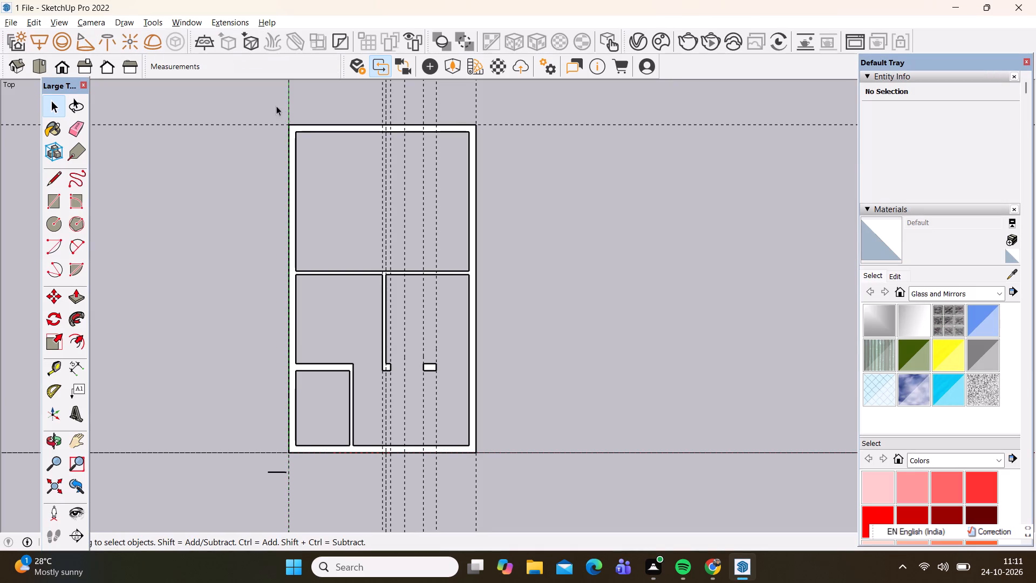
drag(256, 97, 554, 497)
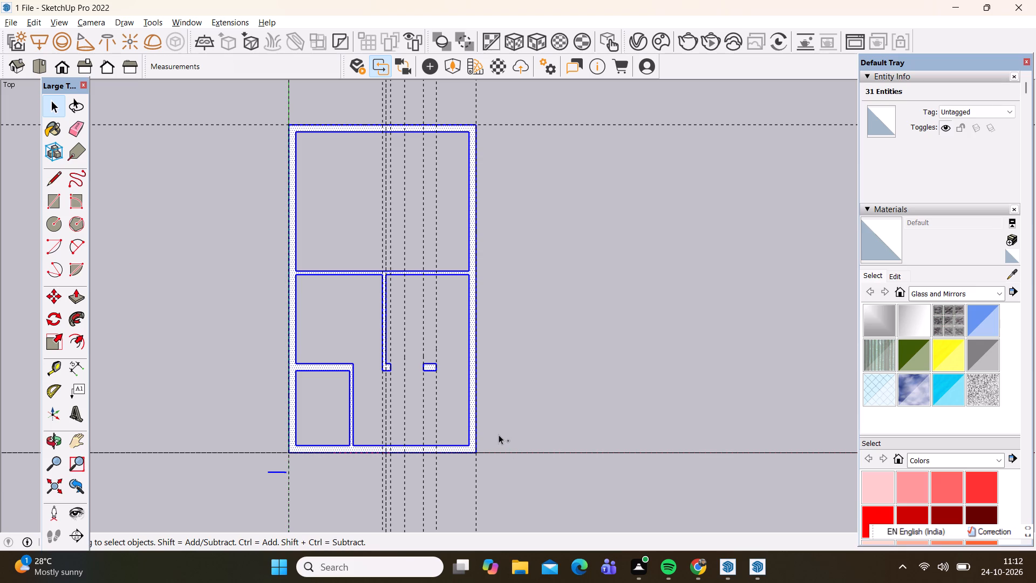
key(ctrl+c)
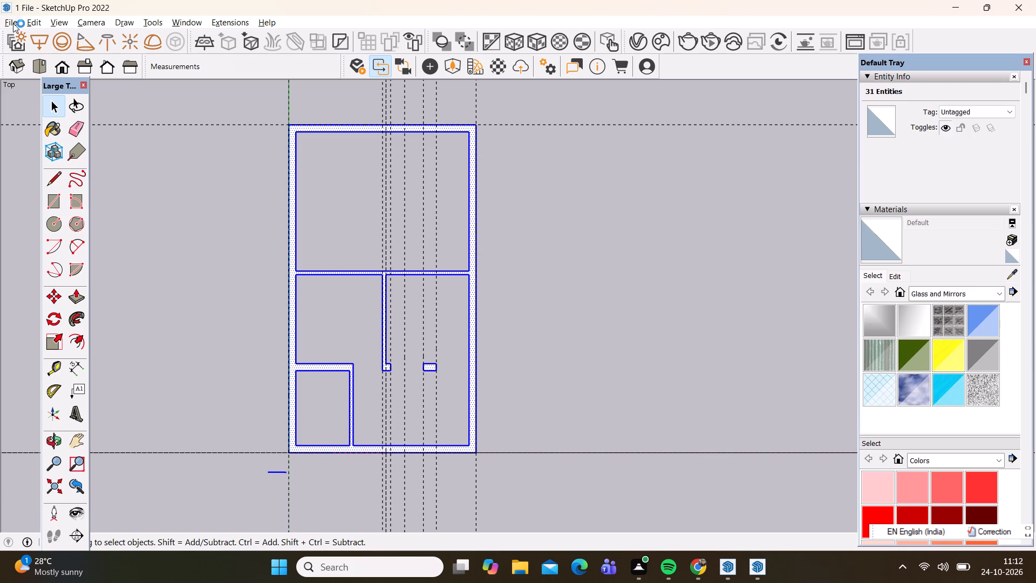
Create a new blank SketchUp model and dismiss the Enscape welcome window in it.
click(13, 22)
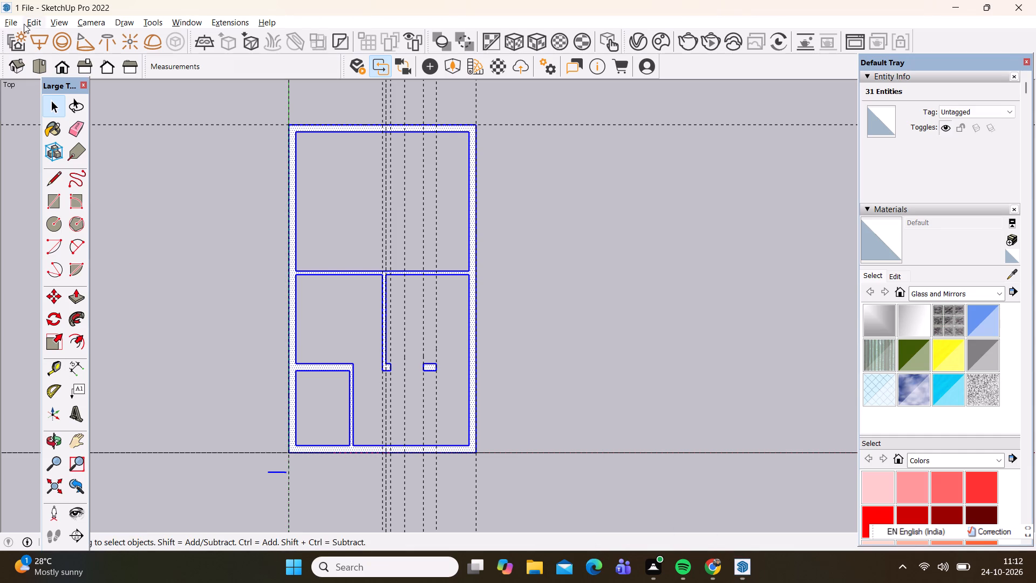
click(15, 22)
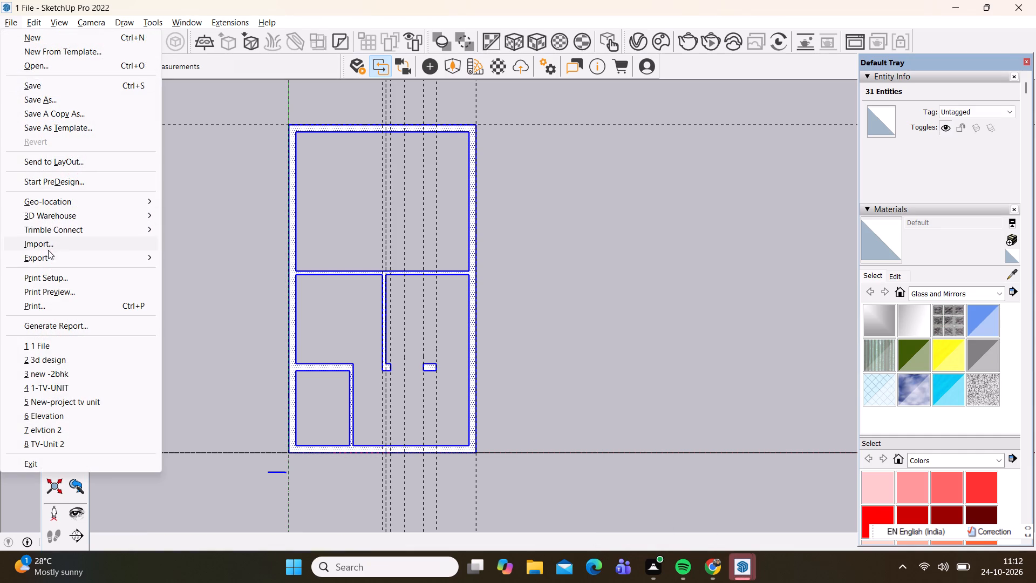
click(39, 40)
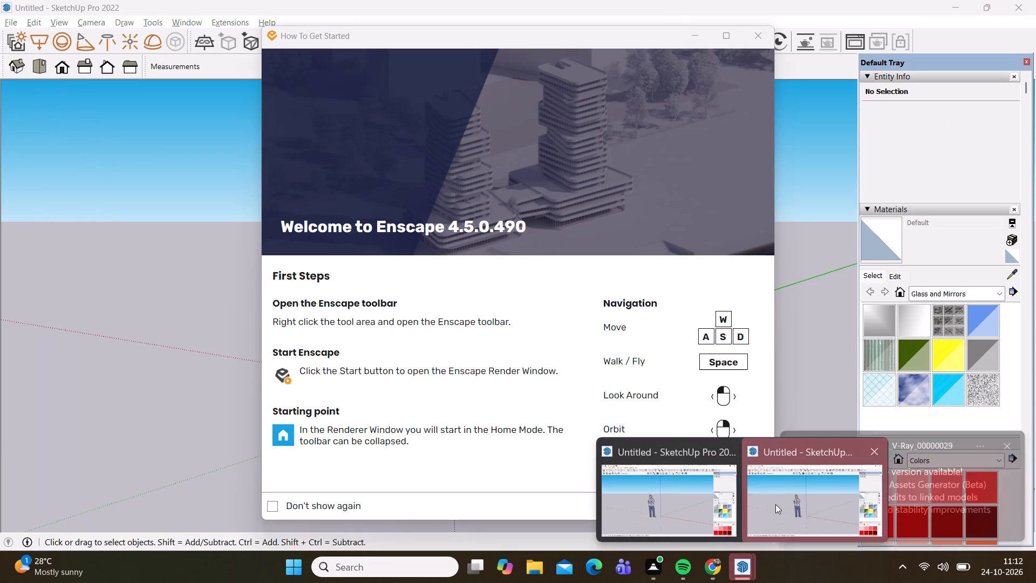
click(775, 504)
click(752, 36)
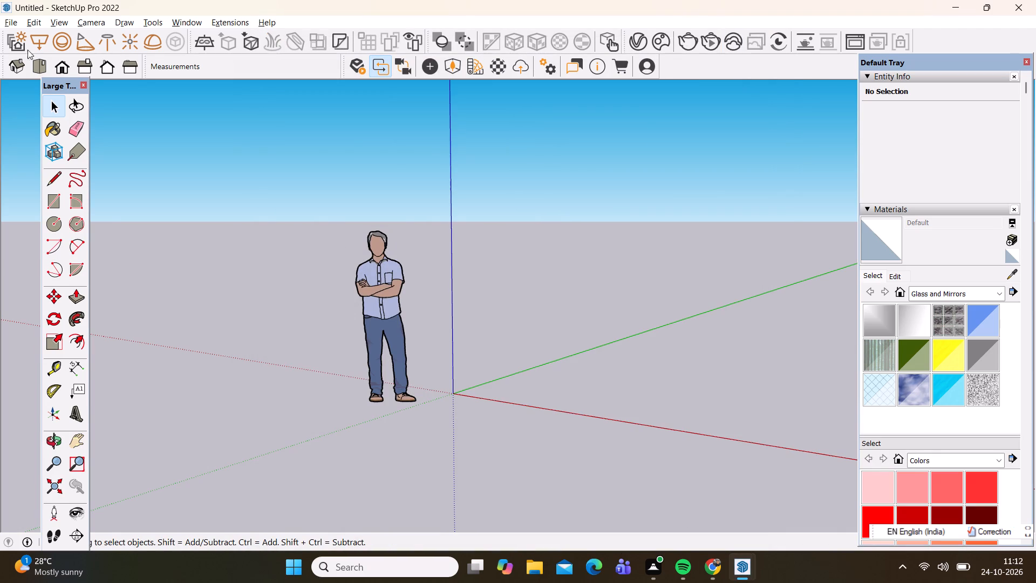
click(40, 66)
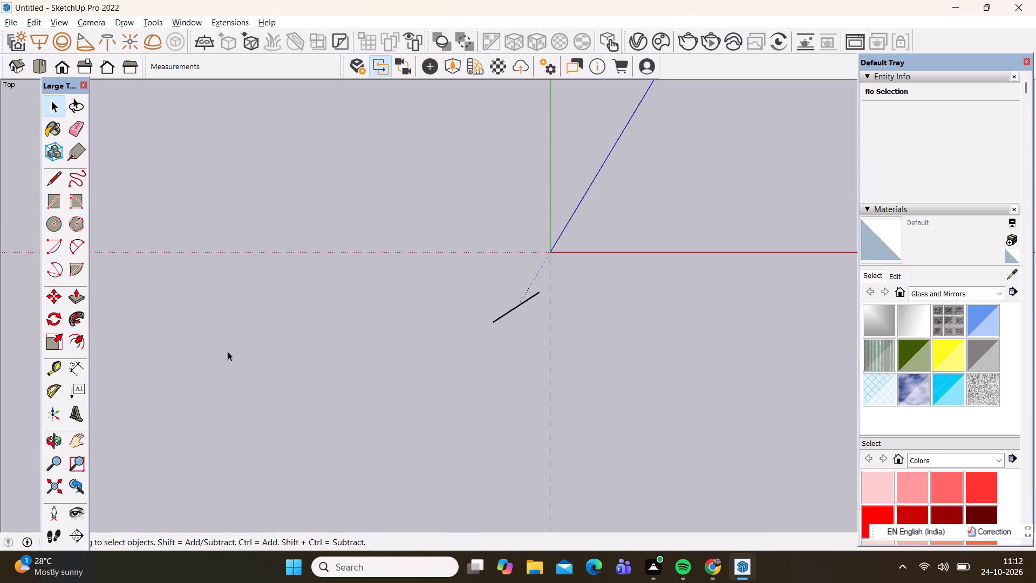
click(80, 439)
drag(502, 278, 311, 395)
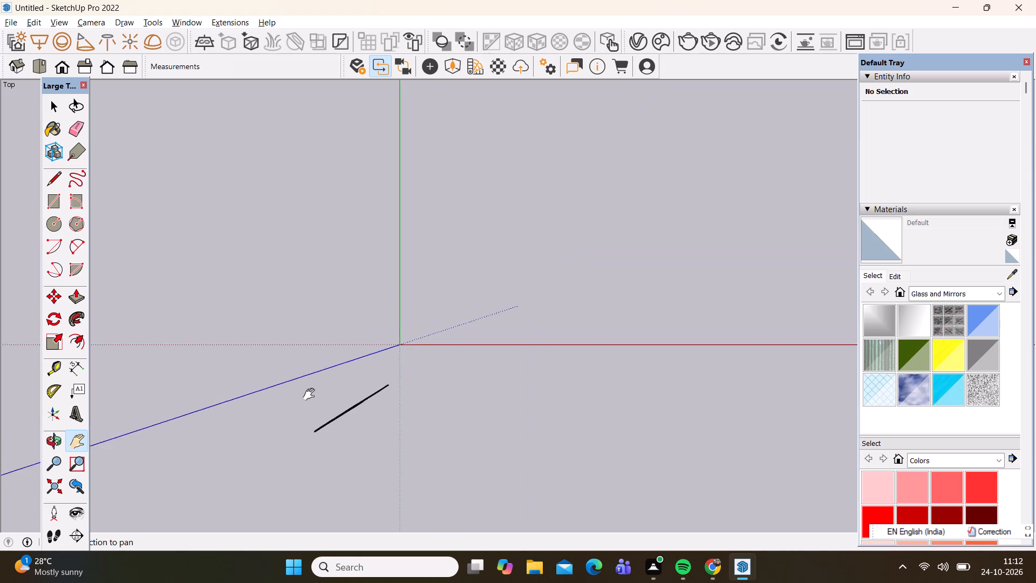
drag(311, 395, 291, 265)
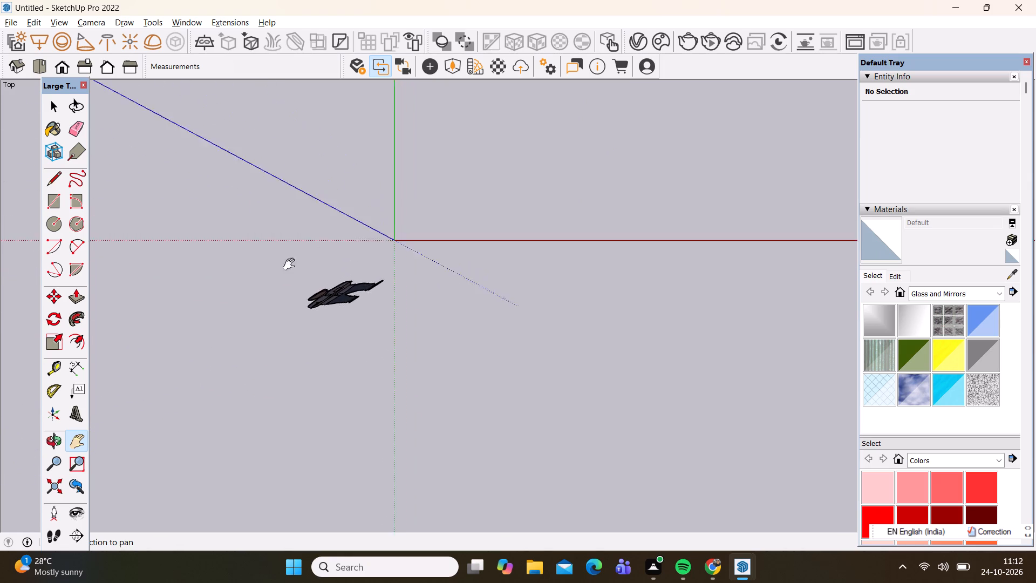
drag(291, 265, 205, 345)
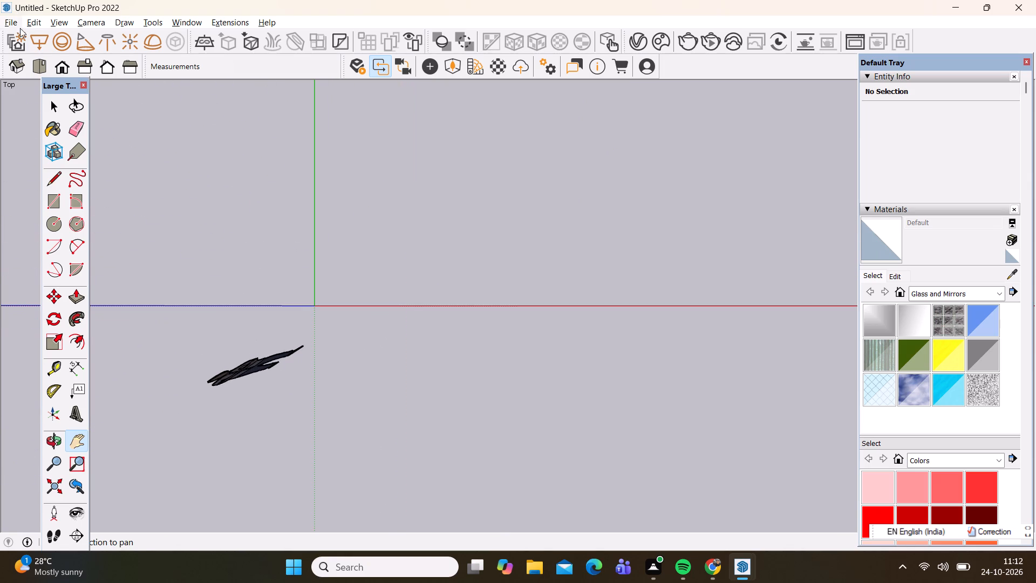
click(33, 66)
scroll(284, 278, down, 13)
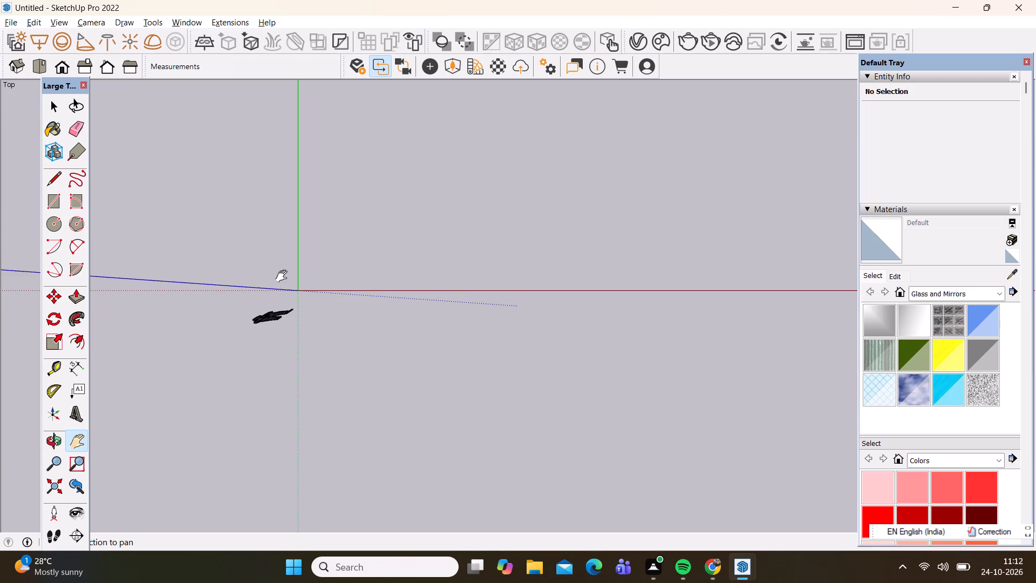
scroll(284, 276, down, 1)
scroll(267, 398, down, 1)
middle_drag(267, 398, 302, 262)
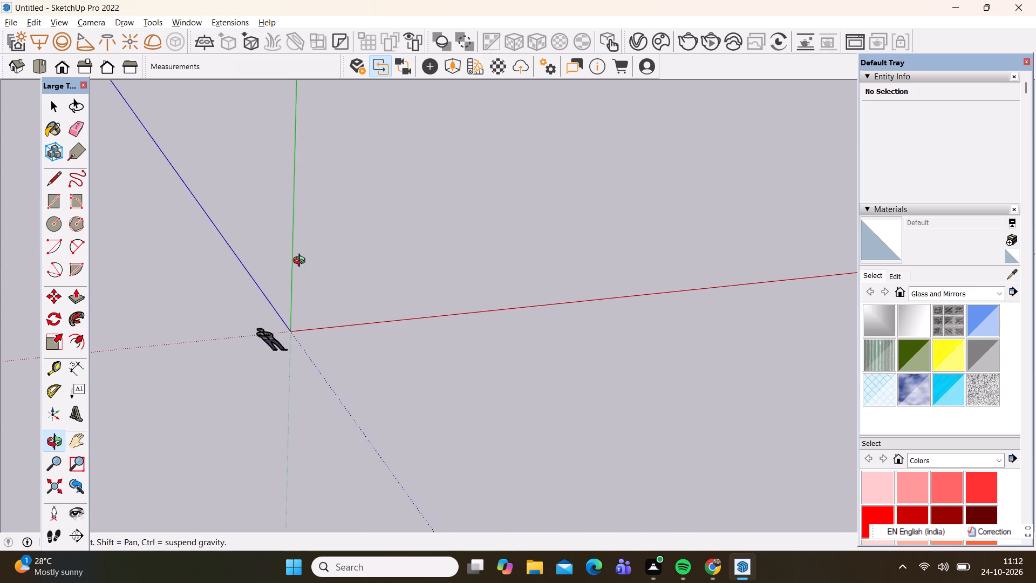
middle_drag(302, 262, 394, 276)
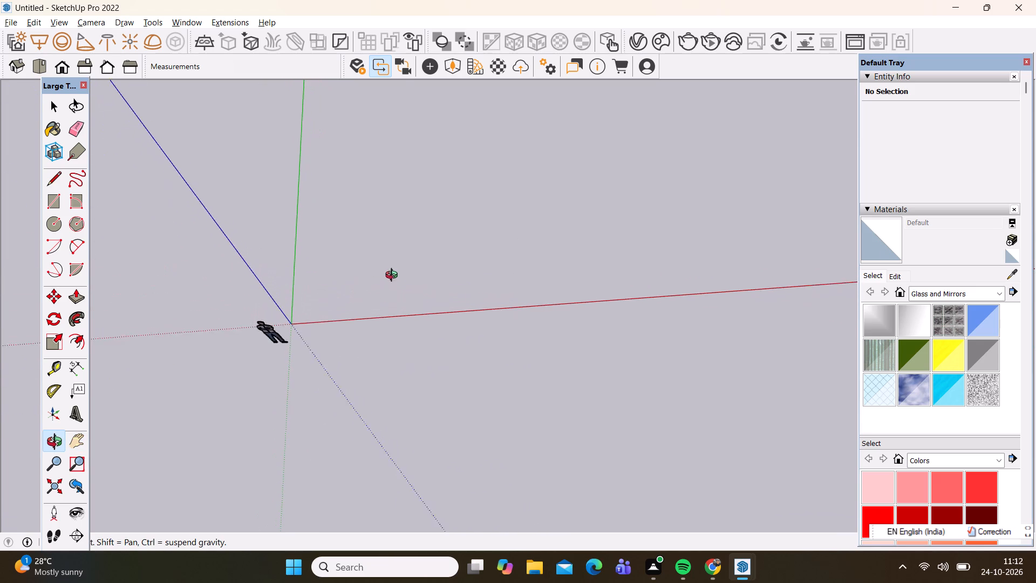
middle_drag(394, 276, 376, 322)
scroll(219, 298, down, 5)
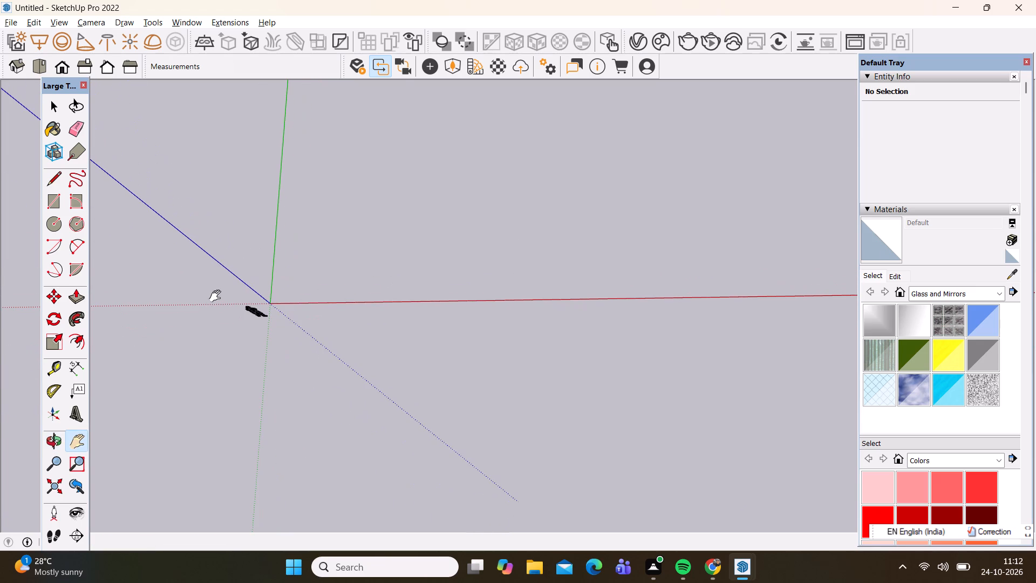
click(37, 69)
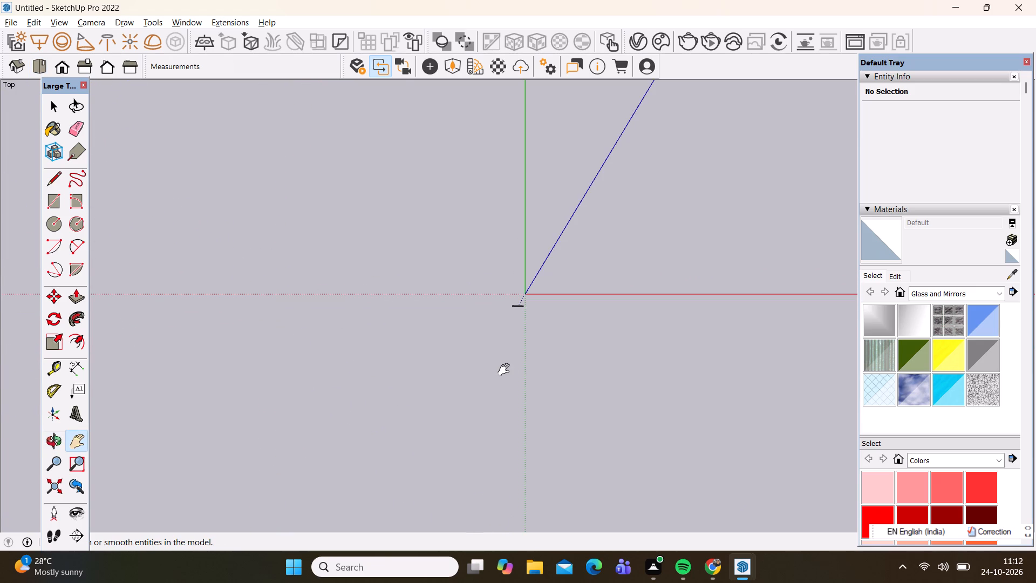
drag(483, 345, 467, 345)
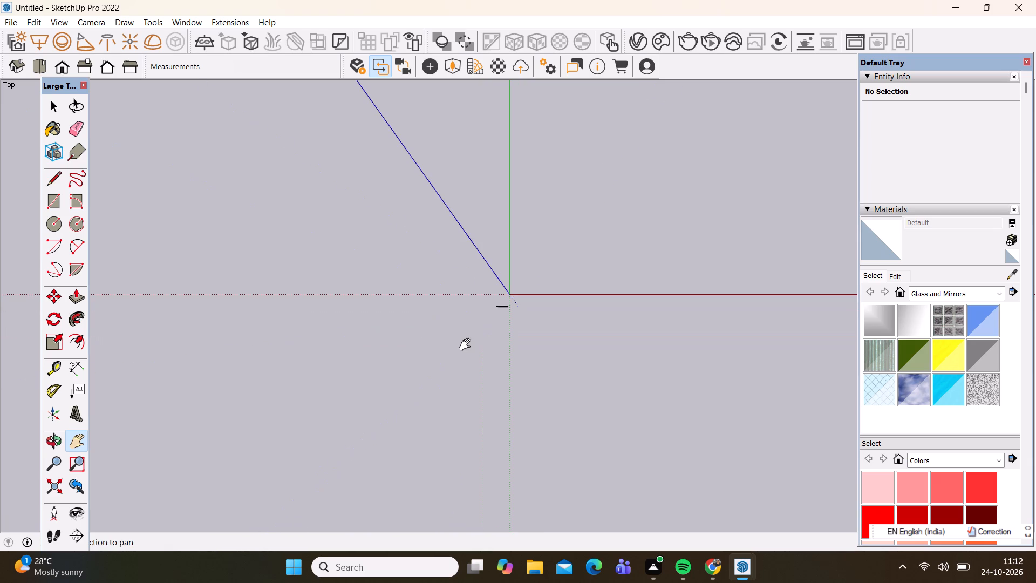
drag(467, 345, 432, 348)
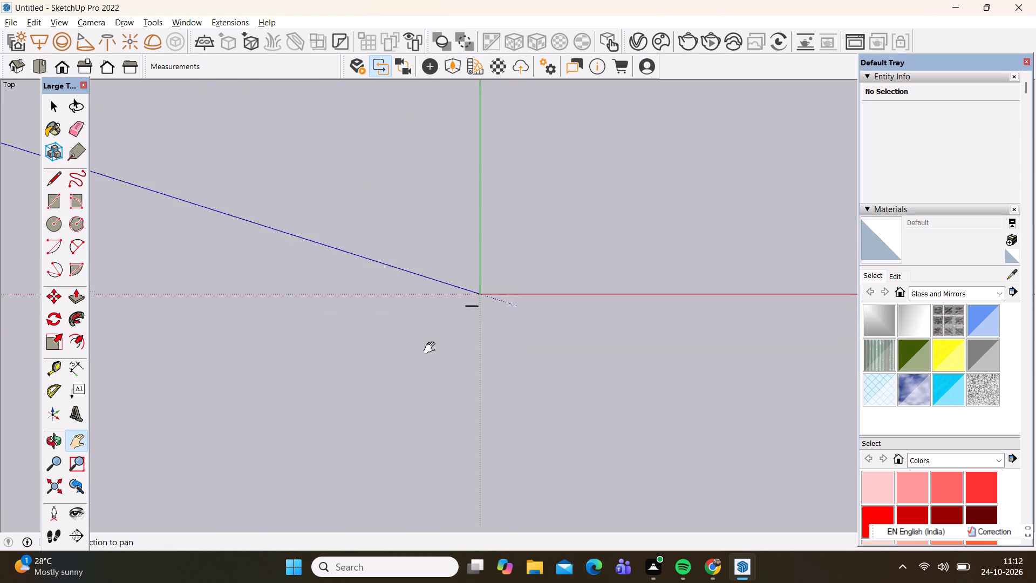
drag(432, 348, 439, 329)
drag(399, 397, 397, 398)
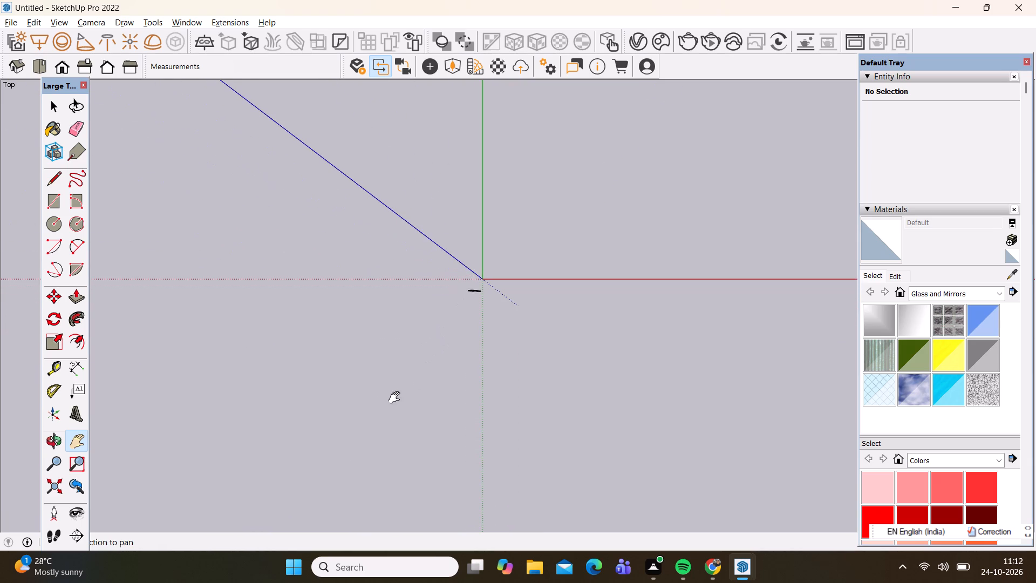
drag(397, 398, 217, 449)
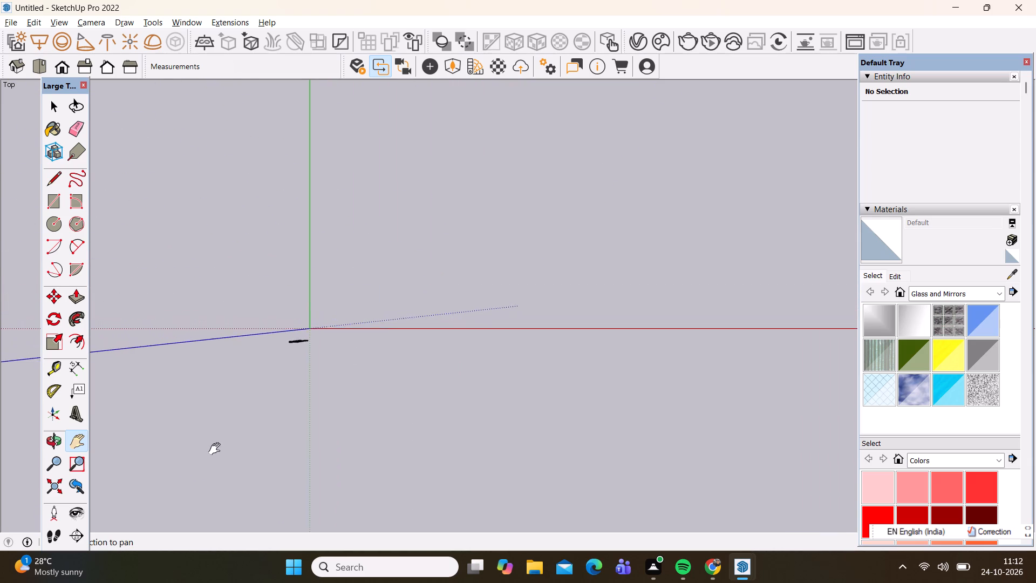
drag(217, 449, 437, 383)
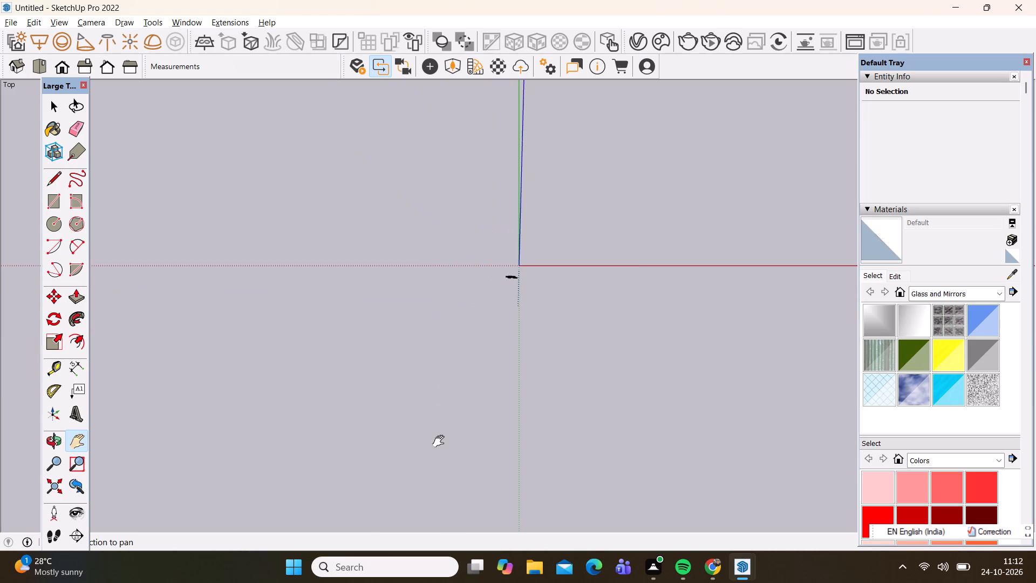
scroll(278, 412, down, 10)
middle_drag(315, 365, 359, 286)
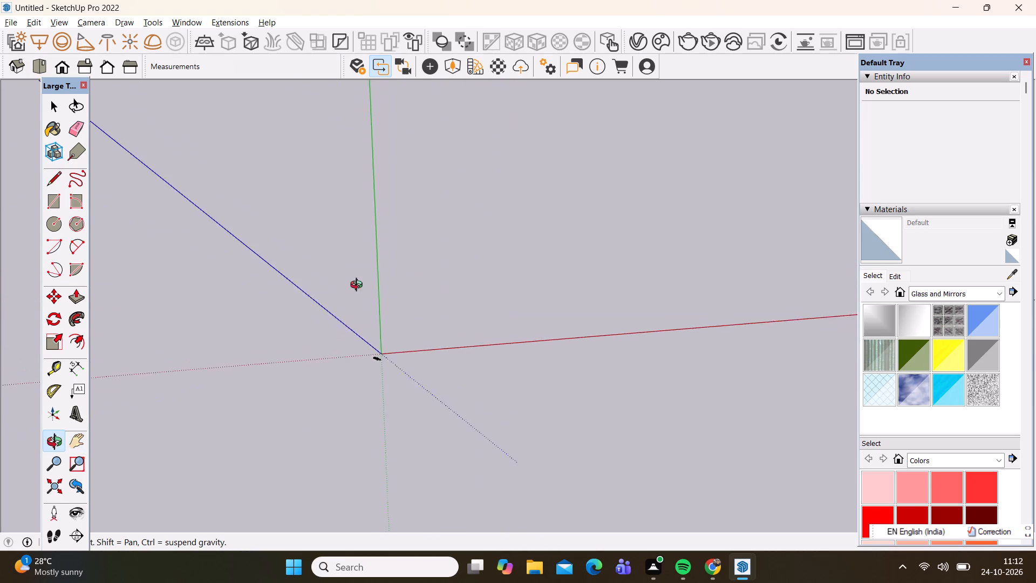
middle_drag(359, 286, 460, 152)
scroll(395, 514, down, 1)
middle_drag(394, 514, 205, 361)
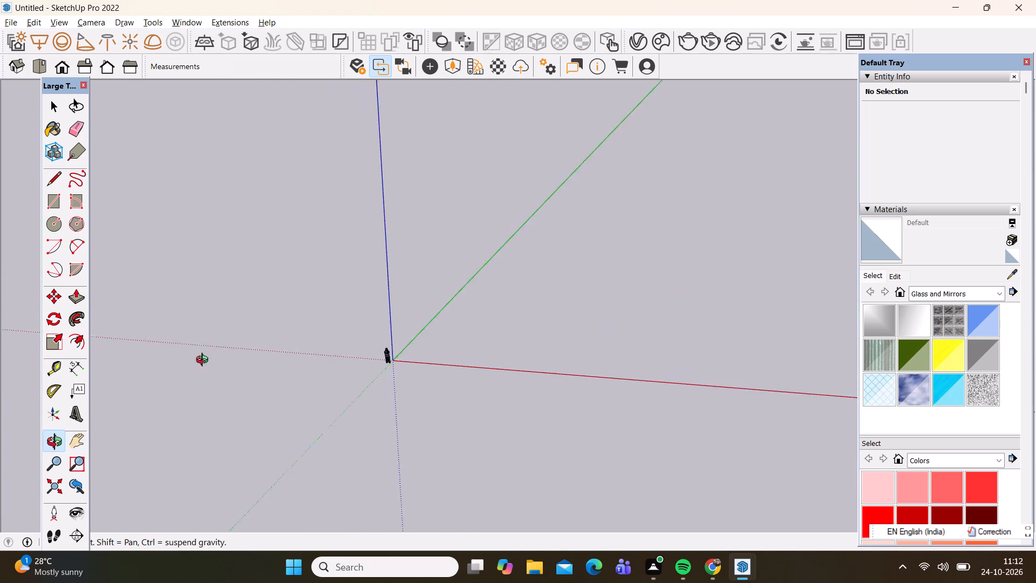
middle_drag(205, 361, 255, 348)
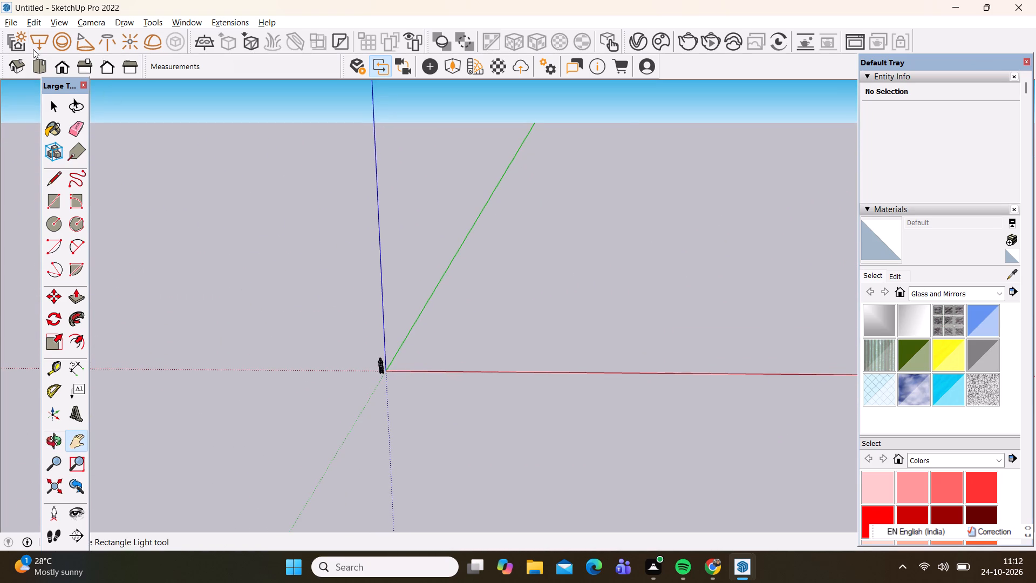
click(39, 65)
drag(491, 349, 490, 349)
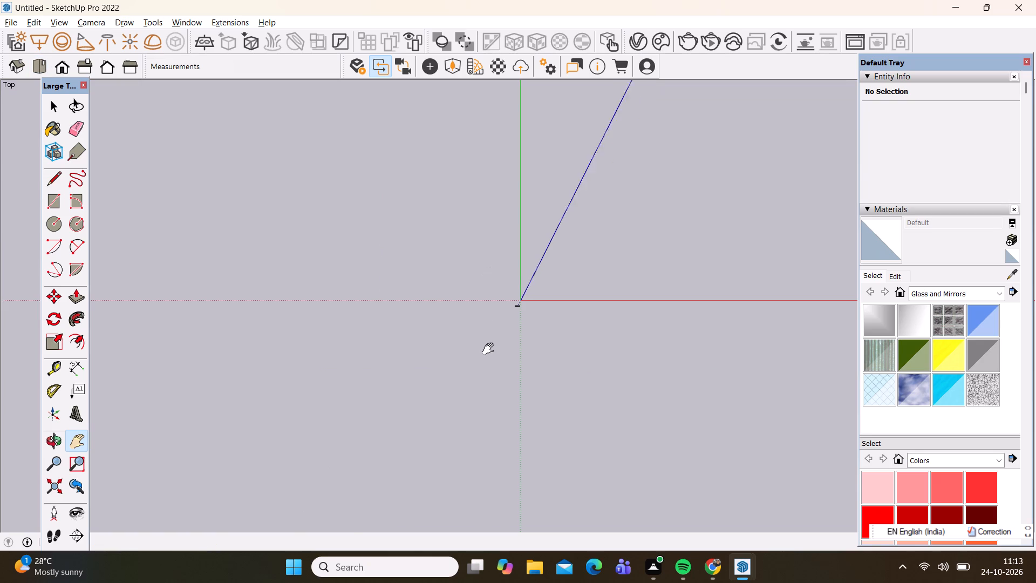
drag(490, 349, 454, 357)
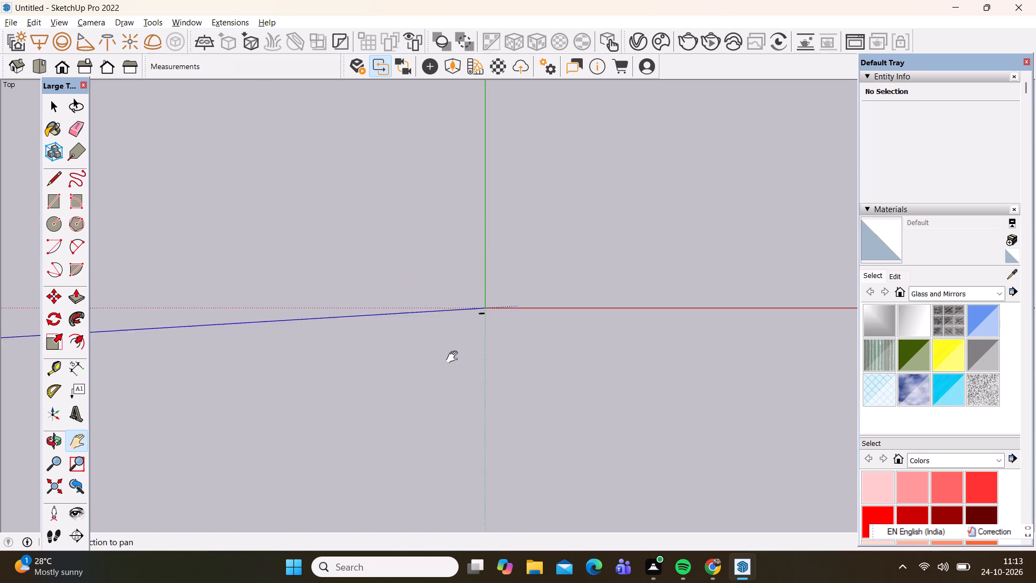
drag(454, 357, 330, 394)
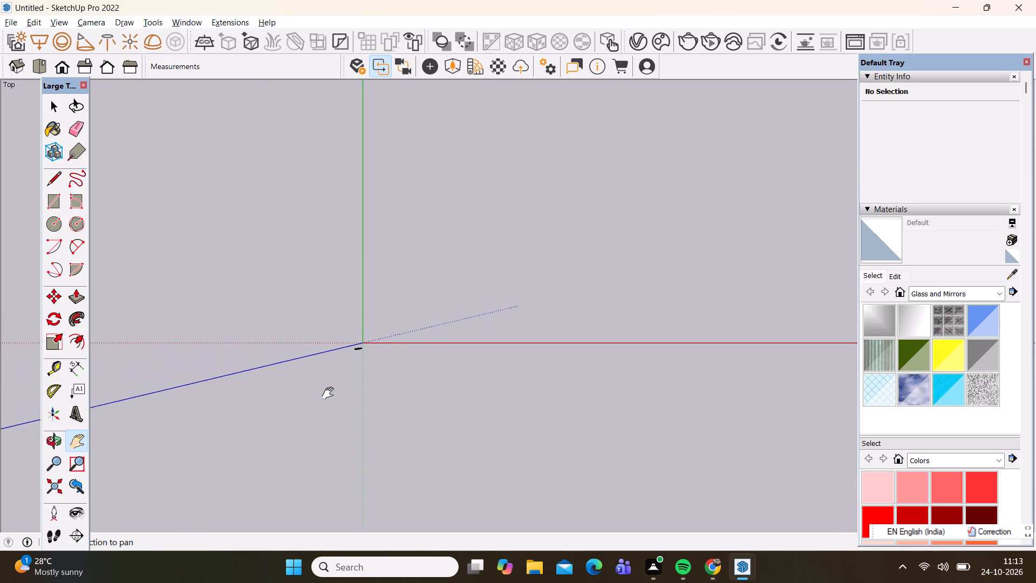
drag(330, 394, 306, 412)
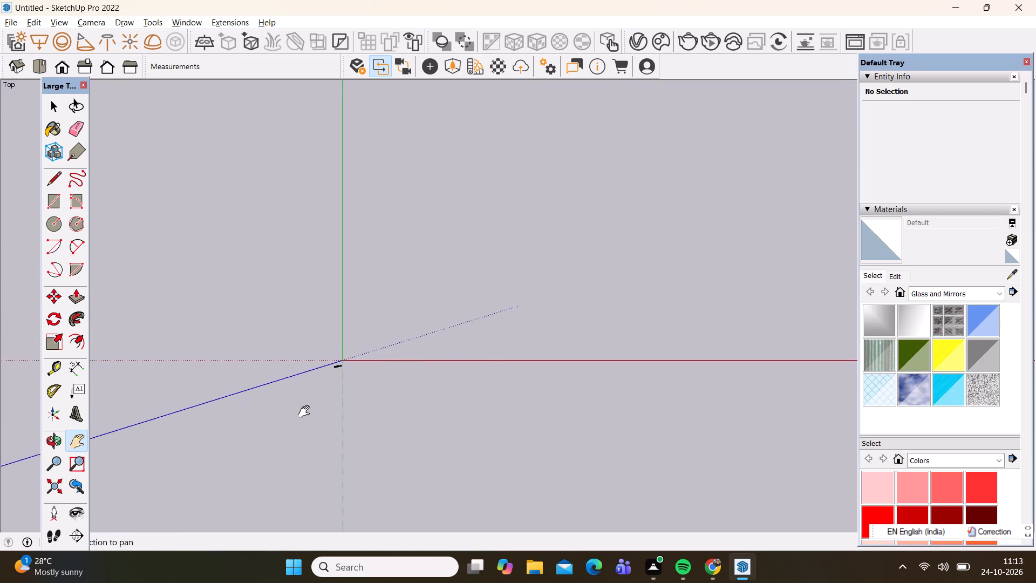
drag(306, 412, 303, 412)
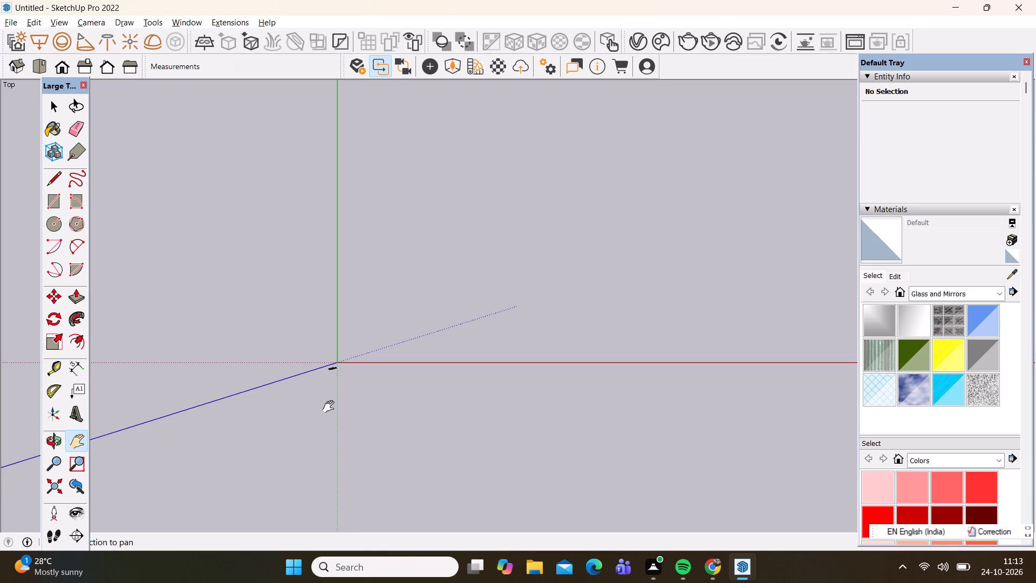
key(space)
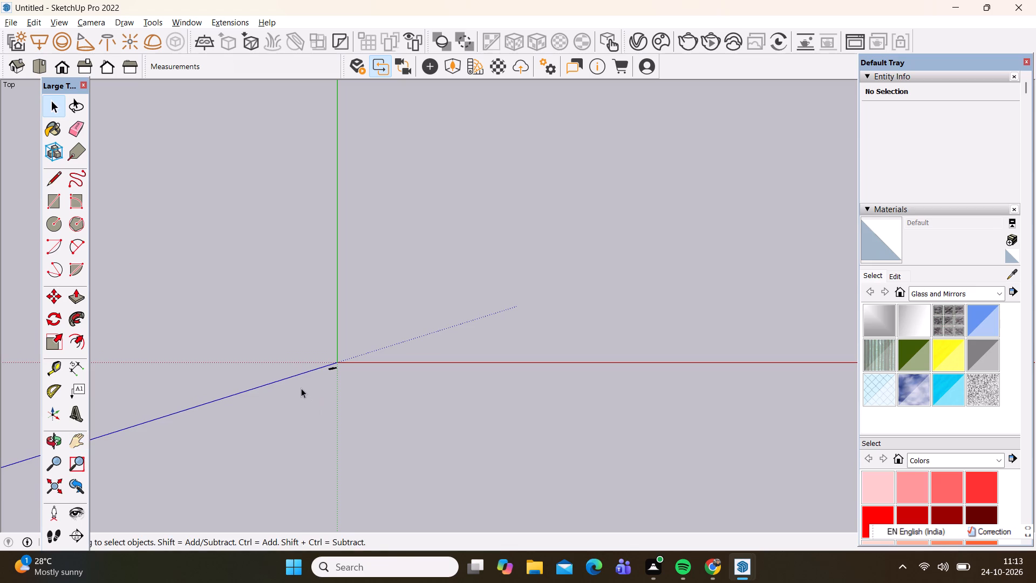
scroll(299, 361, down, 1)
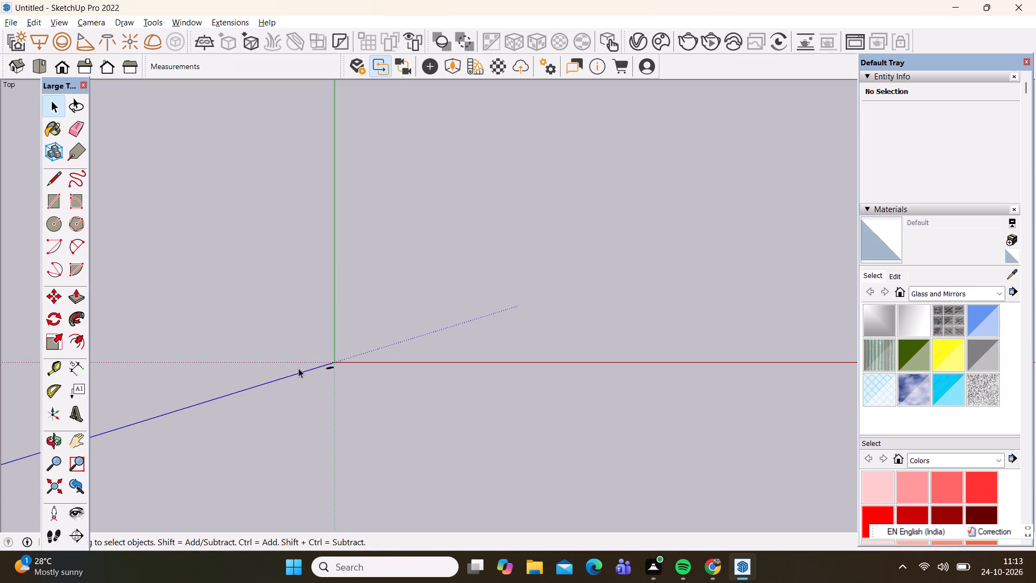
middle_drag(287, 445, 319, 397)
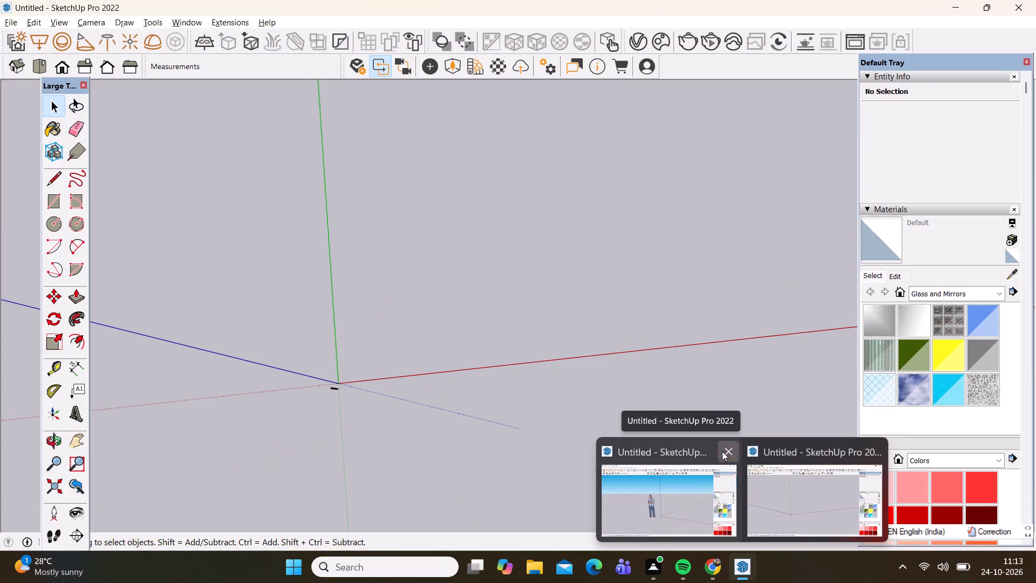
Close the extra untitled SketchUp window, keeping the blank model whose view was changed.
click(725, 451)
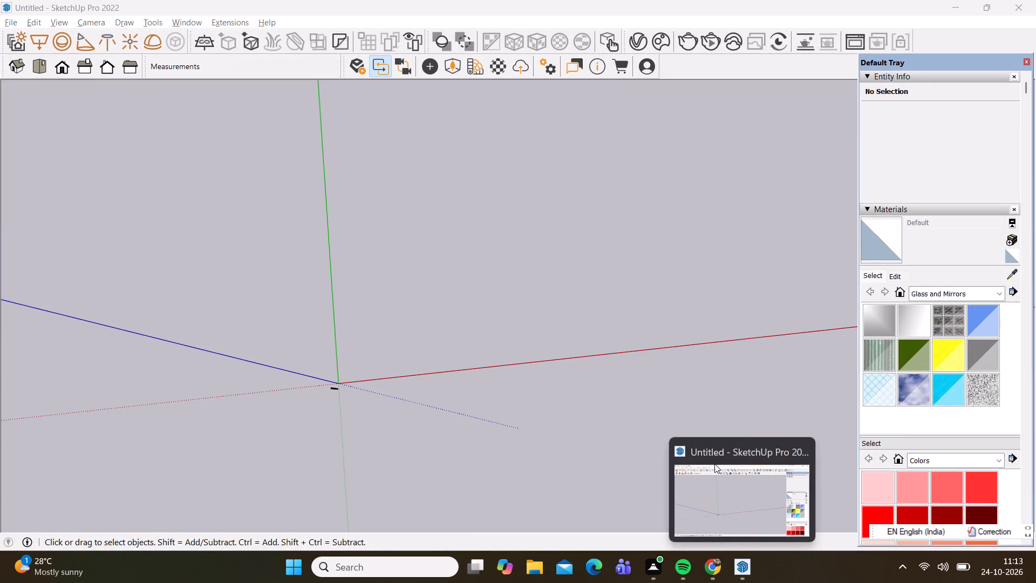
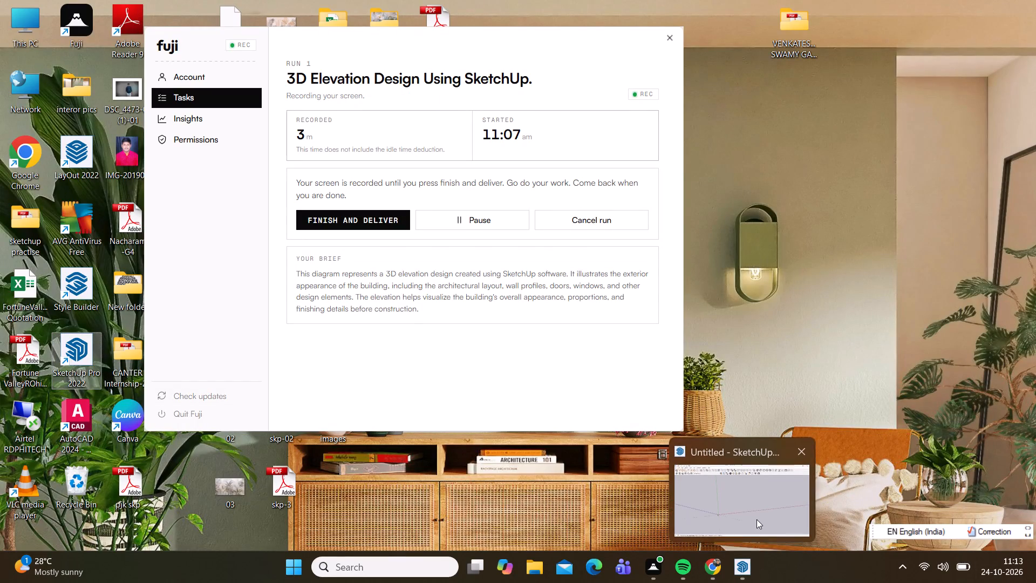
Paste the copied floor plan into the blank SketchUp model, place its lower corner at the axes origin, and deselect it.
click(756, 519)
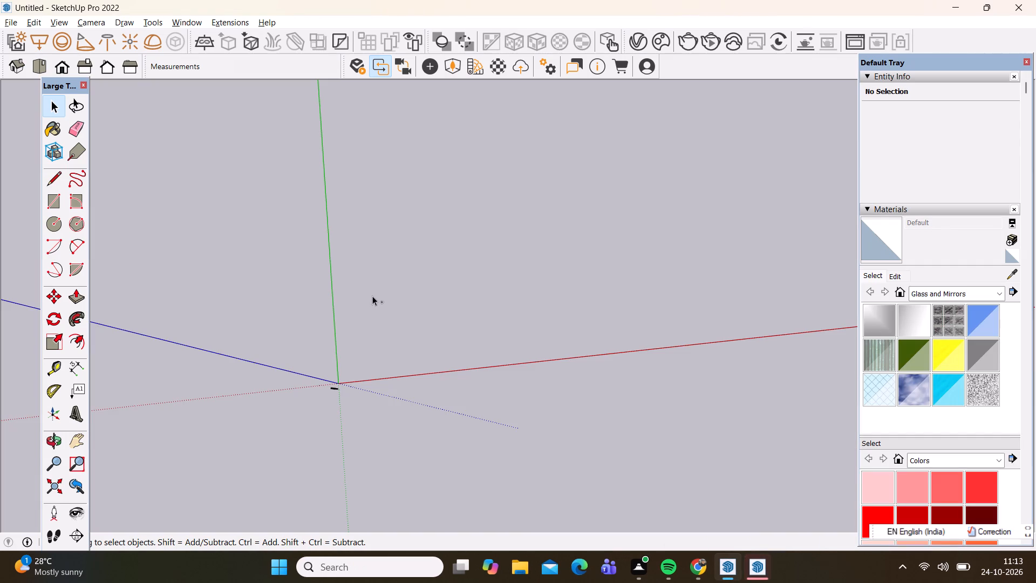
key(ctrl+v)
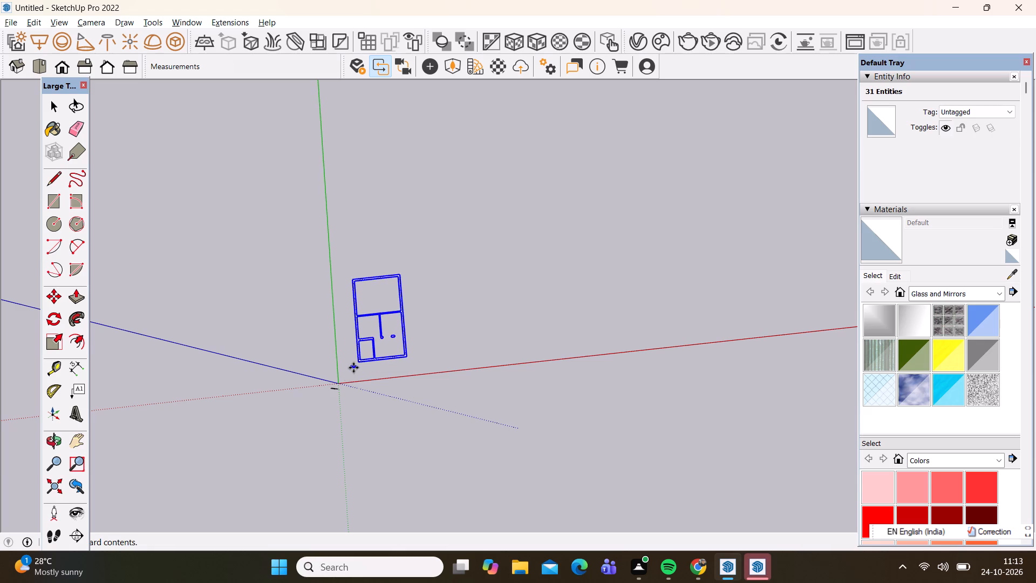
scroll(353, 368, up, 3)
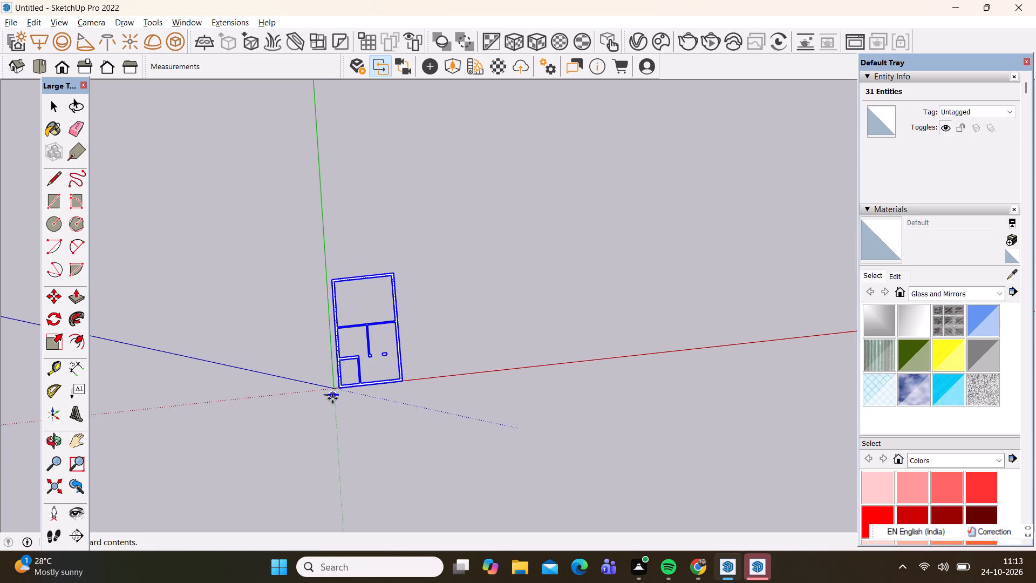
click(326, 398)
key(space)
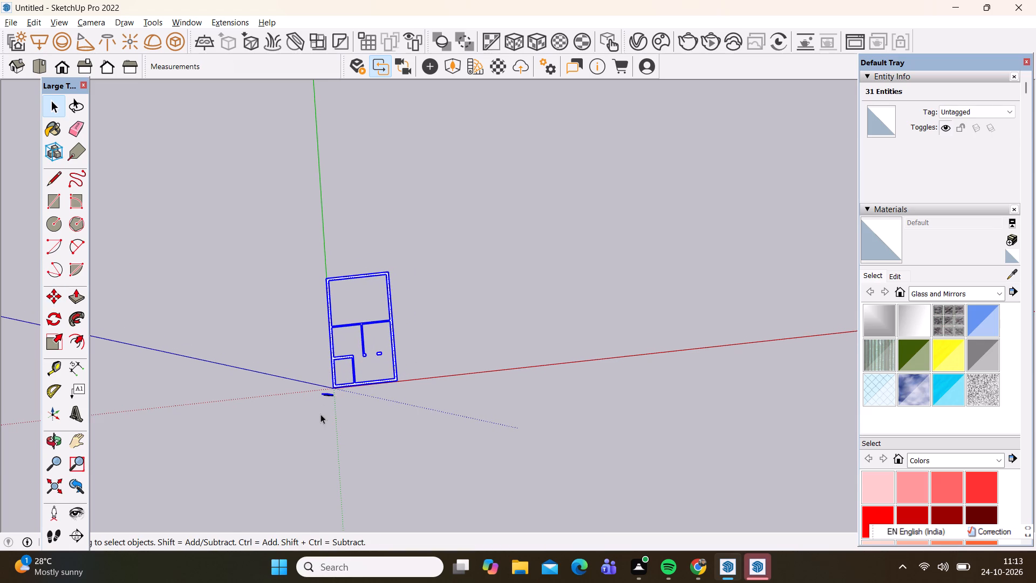
click(304, 427)
scroll(315, 366, up, 5)
scroll(323, 322, up, 4)
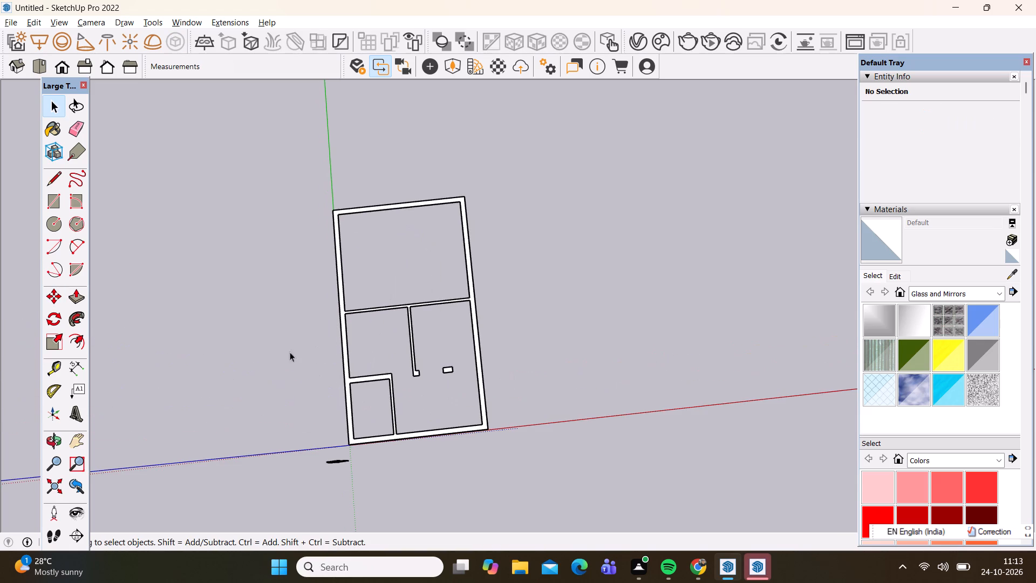
scroll(231, 362, down, 2)
middle_drag(228, 510, 209, 355)
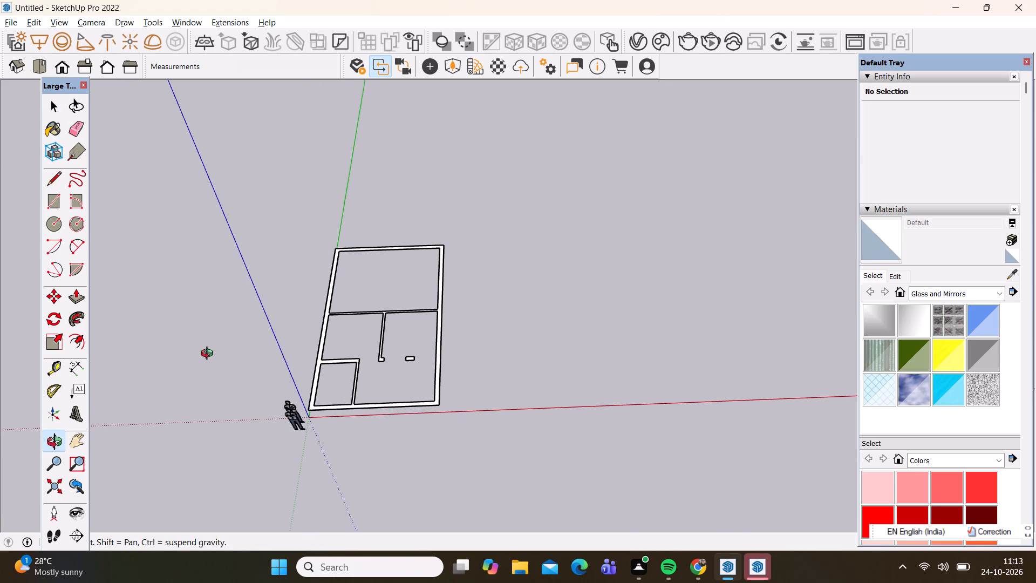
middle_drag(209, 355, 189, 448)
scroll(297, 306, up, 2)
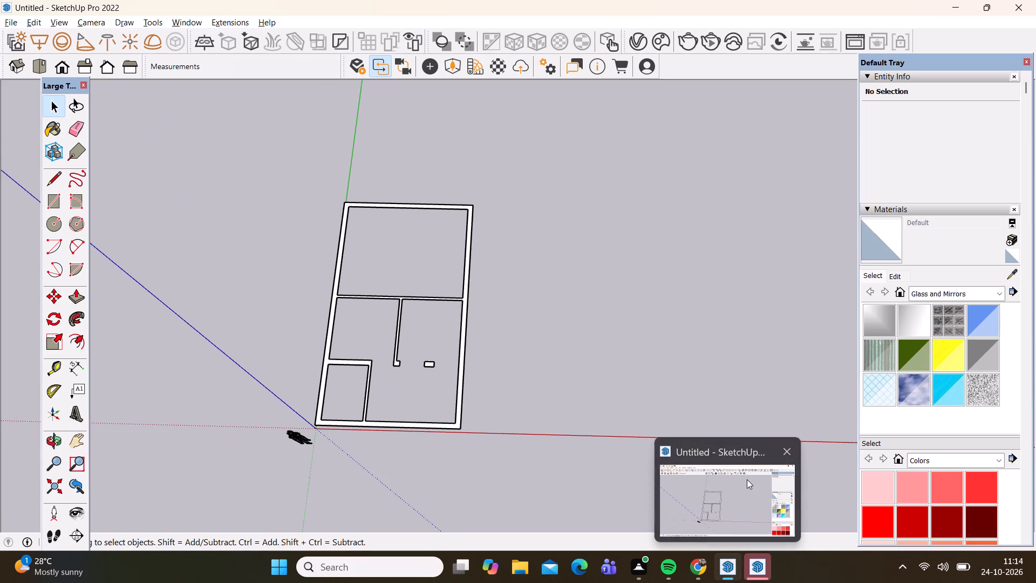
Close the leftover SketchUp welcome window and return to the untitled model containing the pasted floor plan.
click(747, 479)
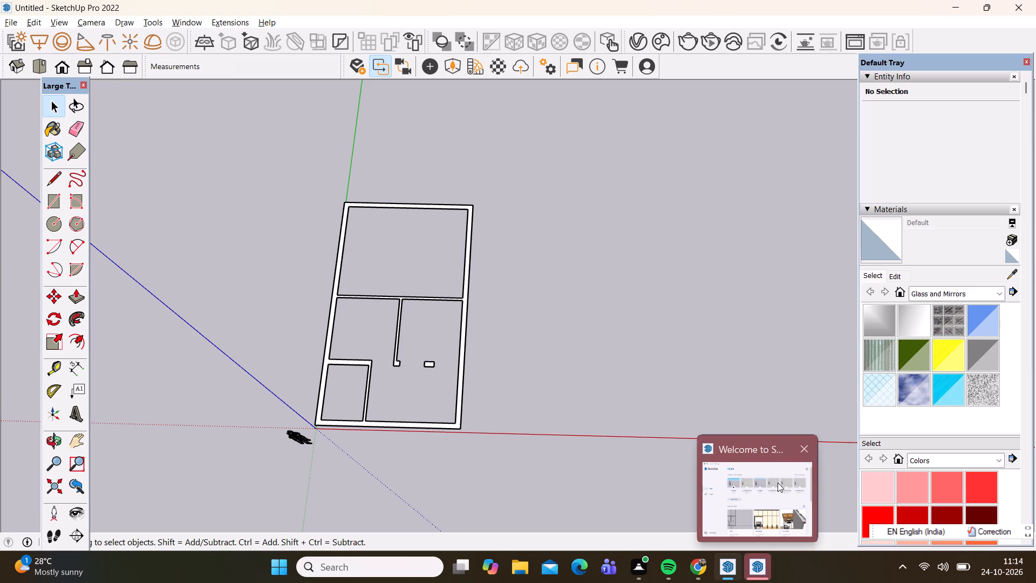
click(778, 483)
click(399, 405)
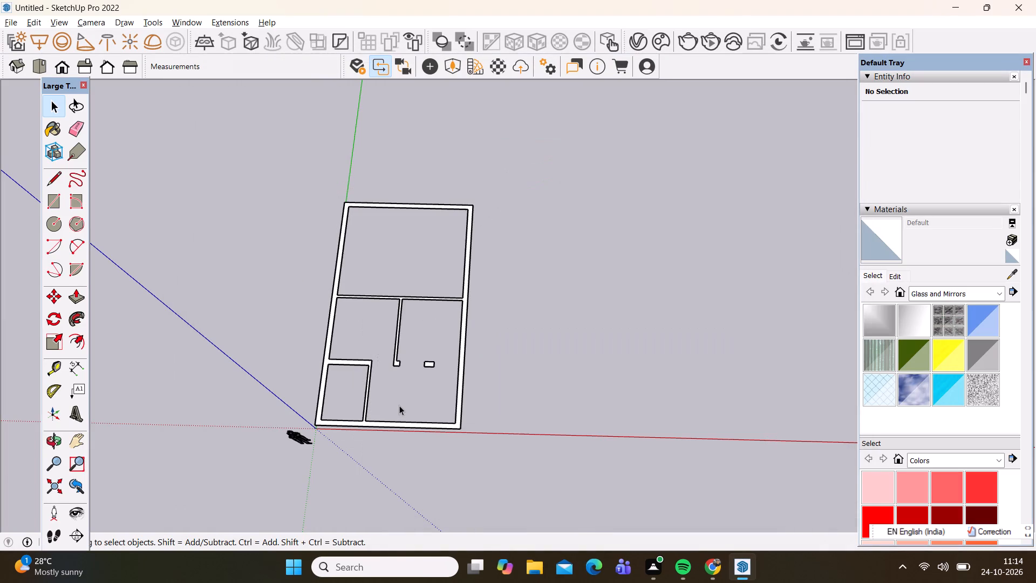
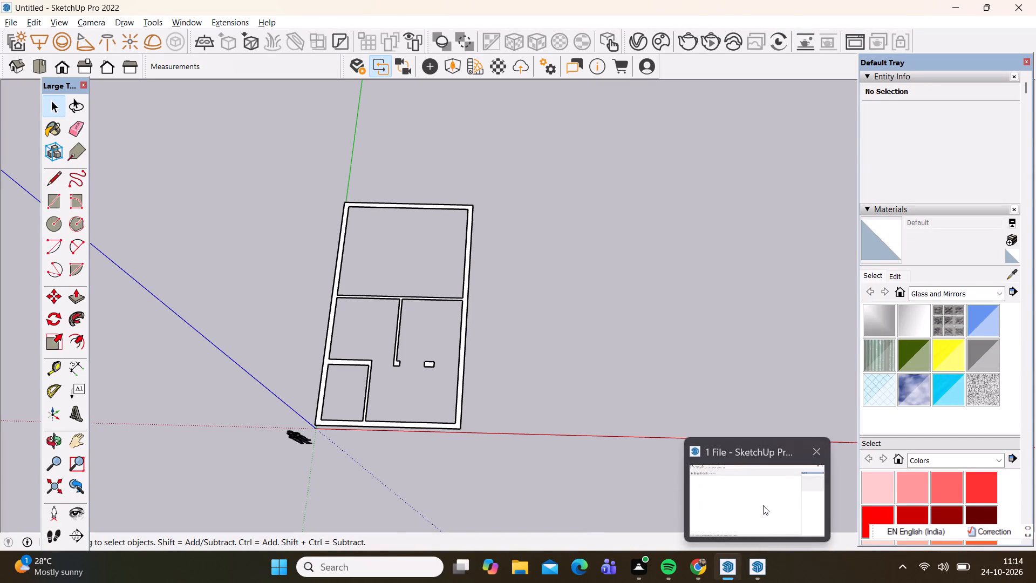
Switch to the 1 File model and close the Enscape welcome window covering it.
click(764, 504)
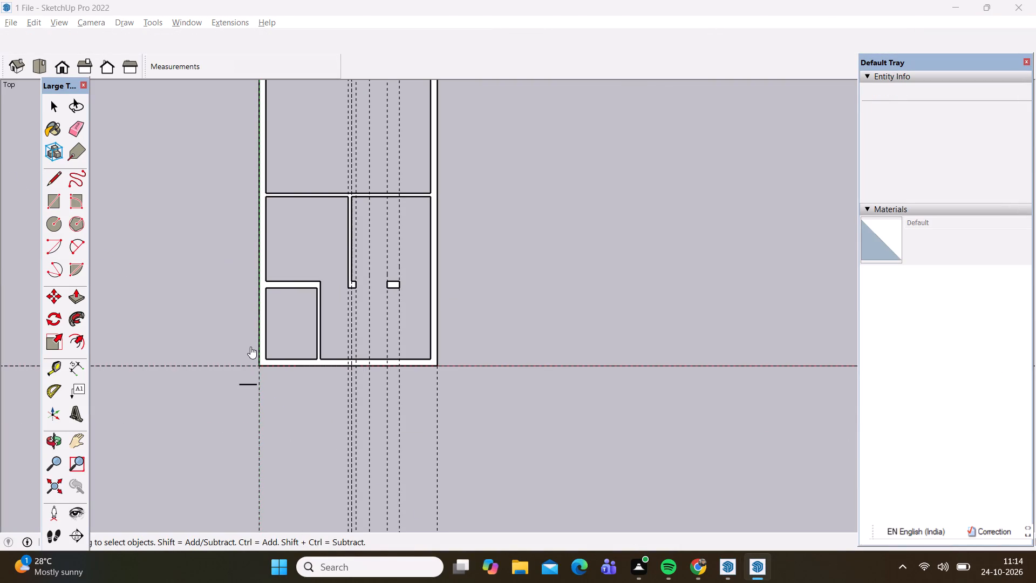
scroll(242, 407, down, 8)
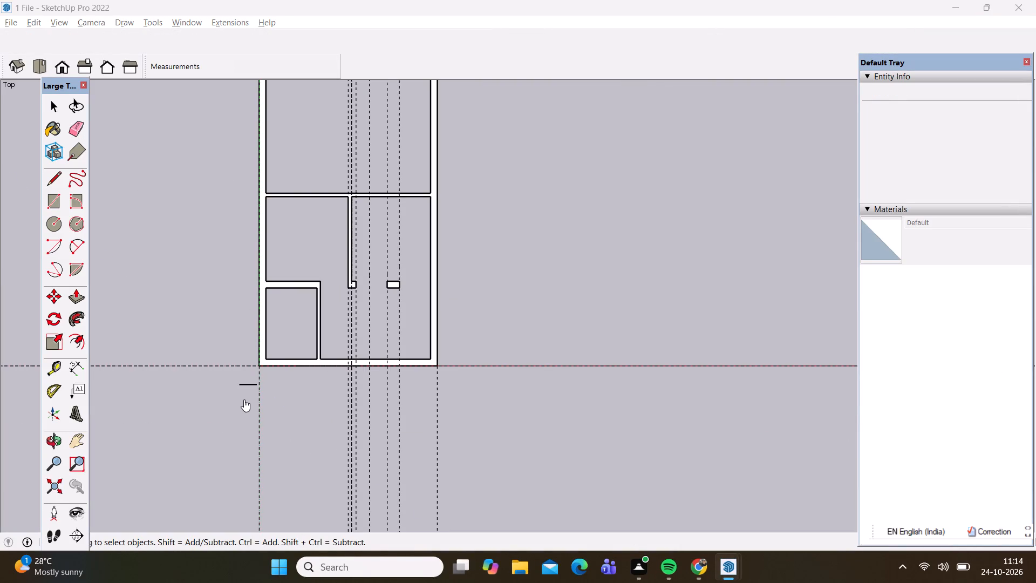
middle_drag(249, 414, 248, 328)
scroll(221, 415, down, 3)
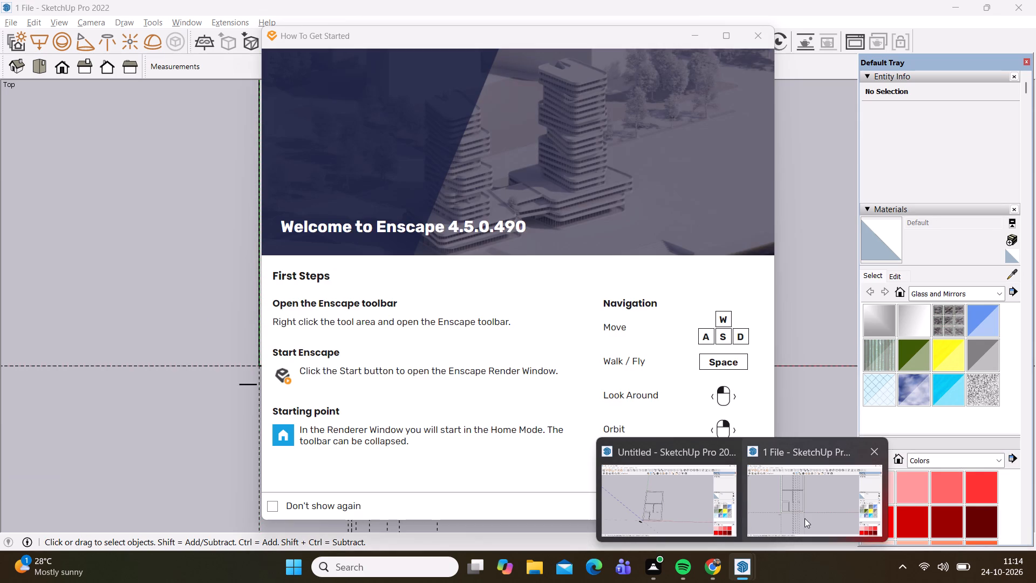
click(805, 518)
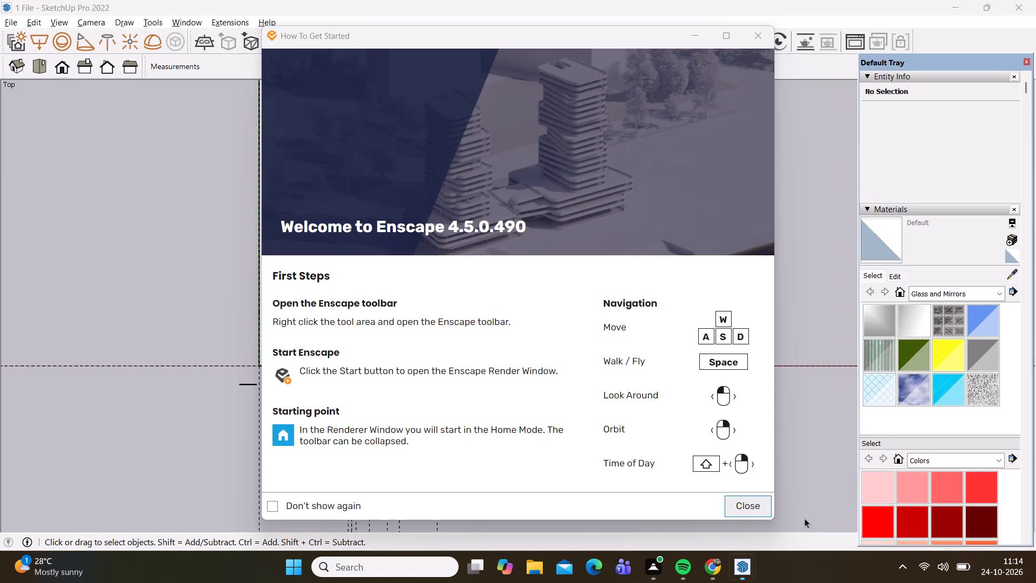
click(746, 32)
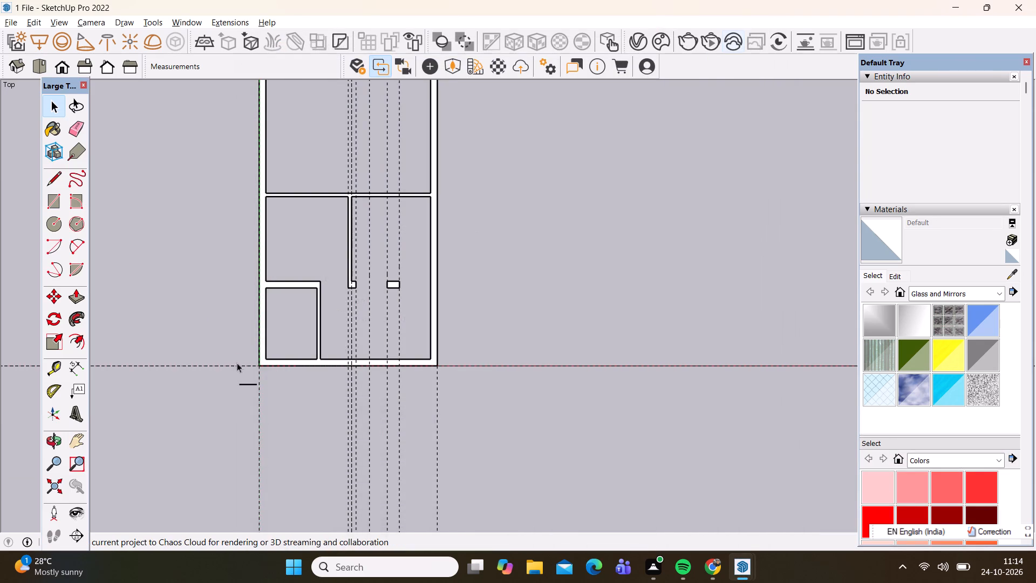
Examine the floor plan and its guide lines in the 1 File model from several angles and from the top.
scroll(234, 366, up, 2)
middle_drag(238, 395, 241, 262)
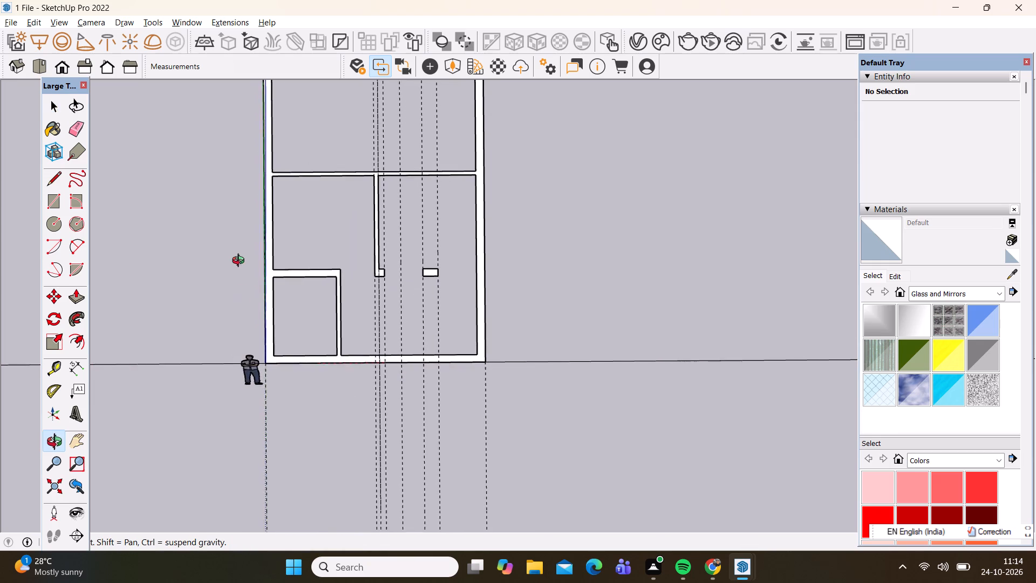
middle_drag(241, 262, 221, 336)
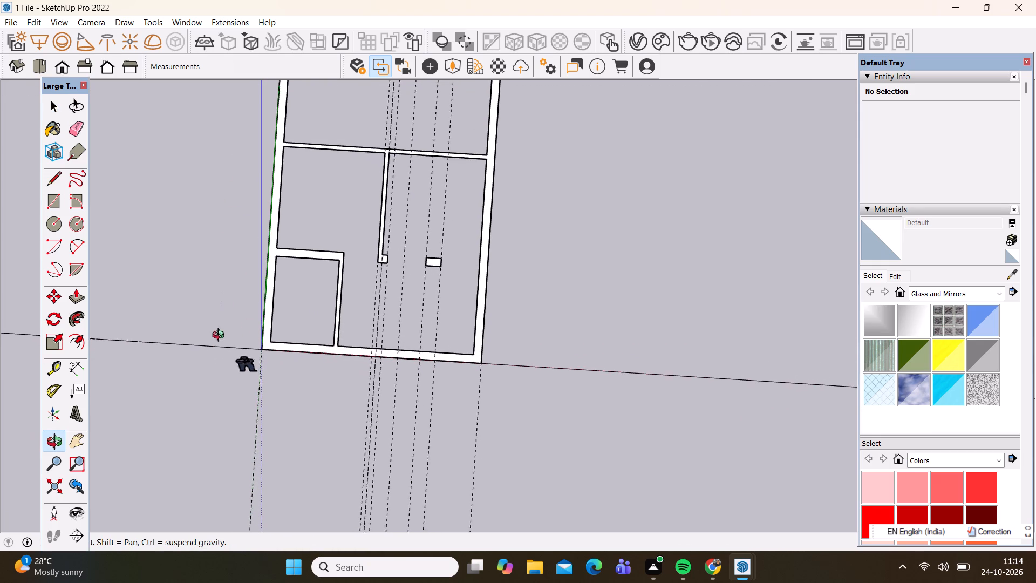
middle_drag(221, 336, 223, 377)
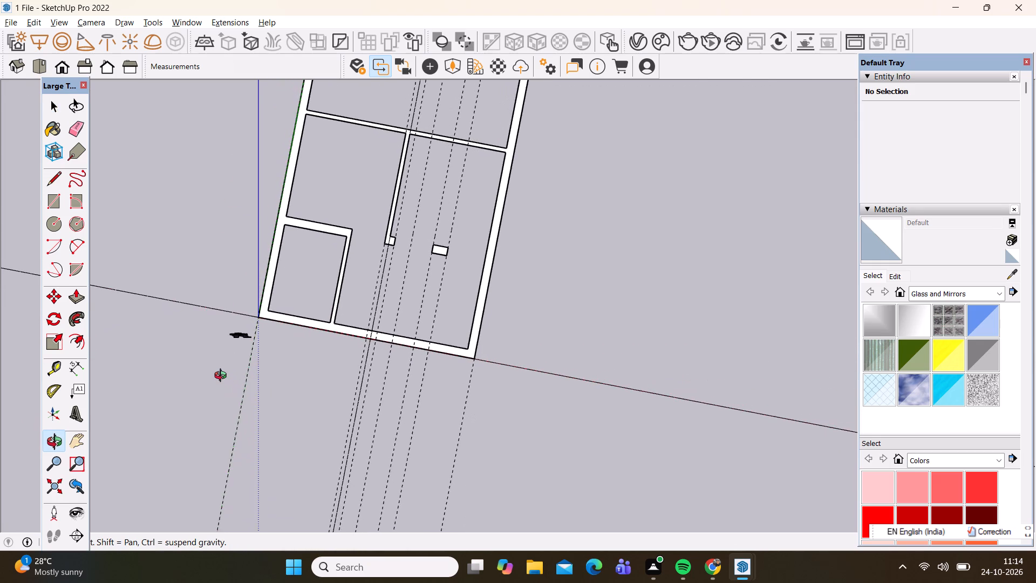
middle_drag(223, 377, 240, 361)
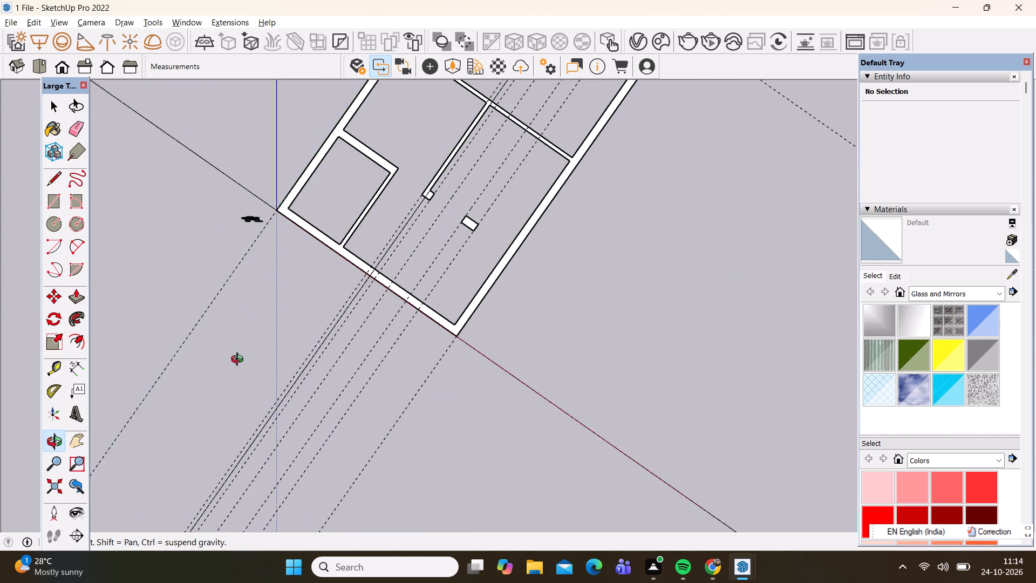
middle_drag(240, 361, 288, 420)
scroll(222, 337, down, 3)
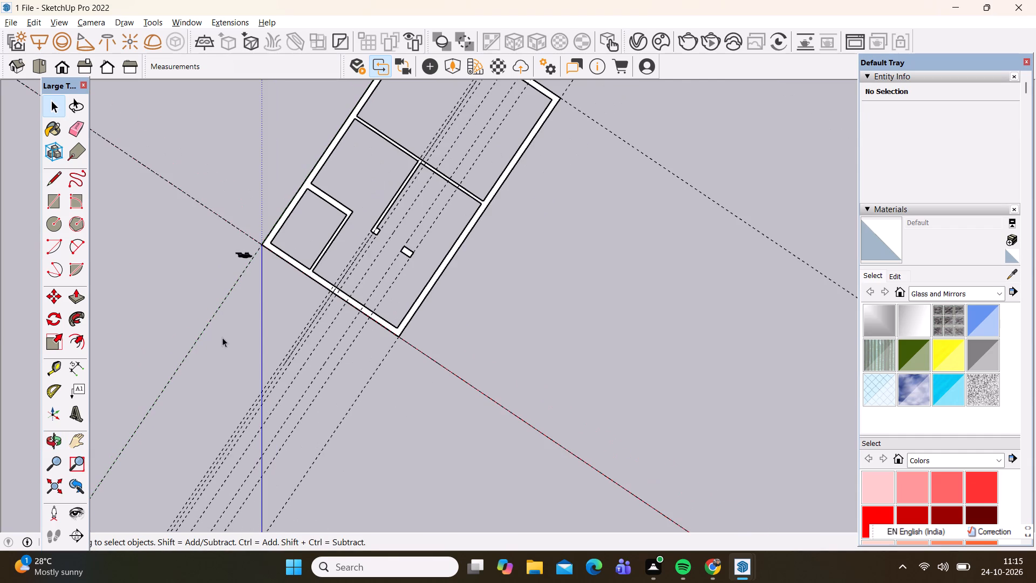
key(ctrl+z)
key(ctrl+z)
scroll(279, 337, down, 6)
middle_drag(300, 387, 384, 416)
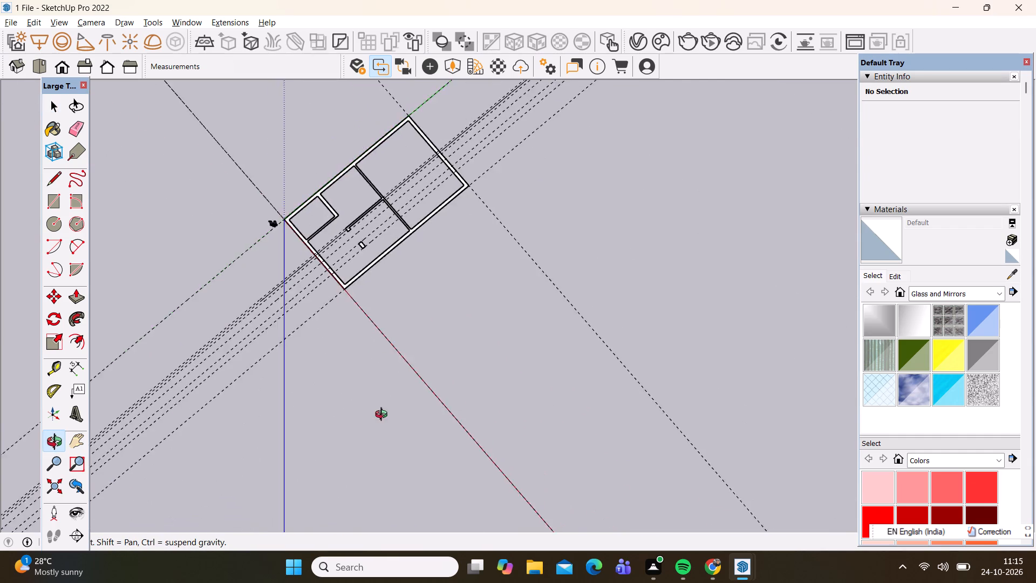
middle_drag(384, 416, 269, 167)
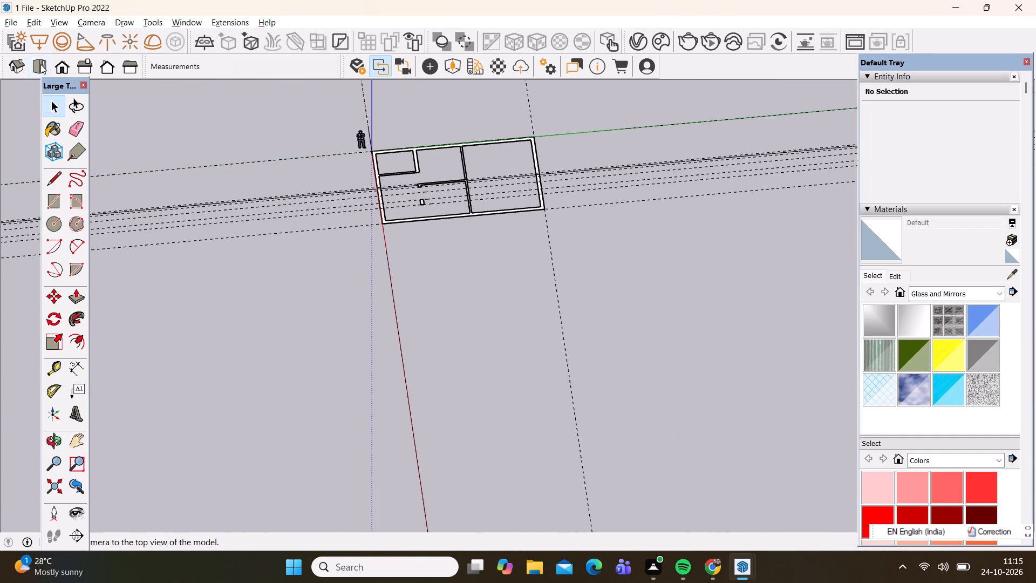
click(40, 64)
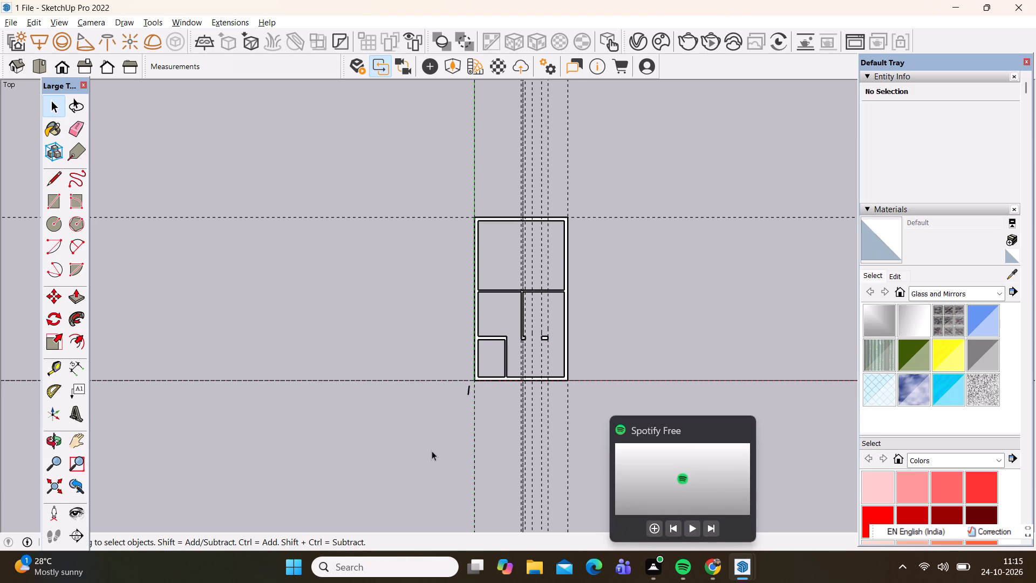
drag(413, 416, 391, 425)
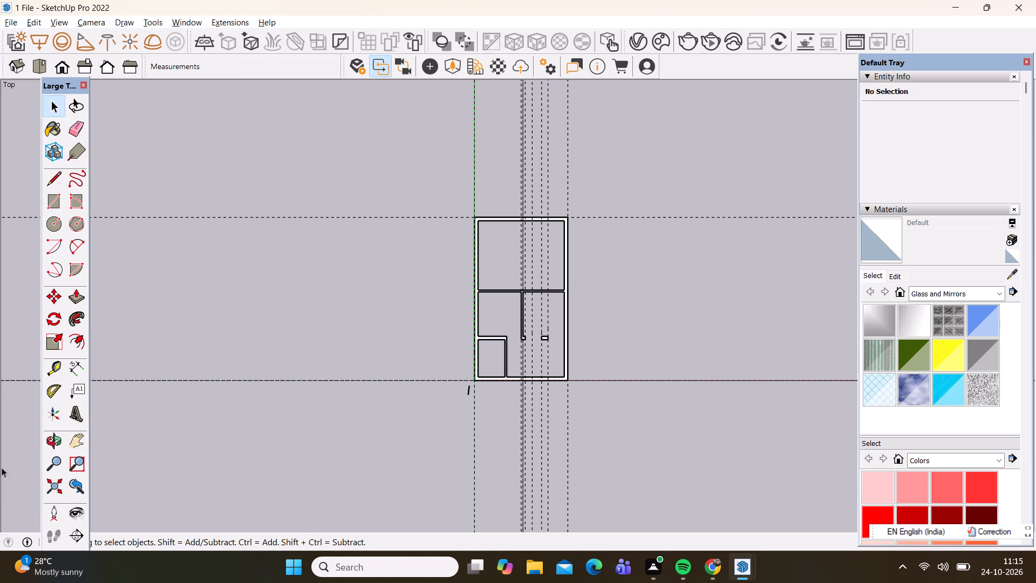
click(70, 442)
drag(425, 435, 319, 479)
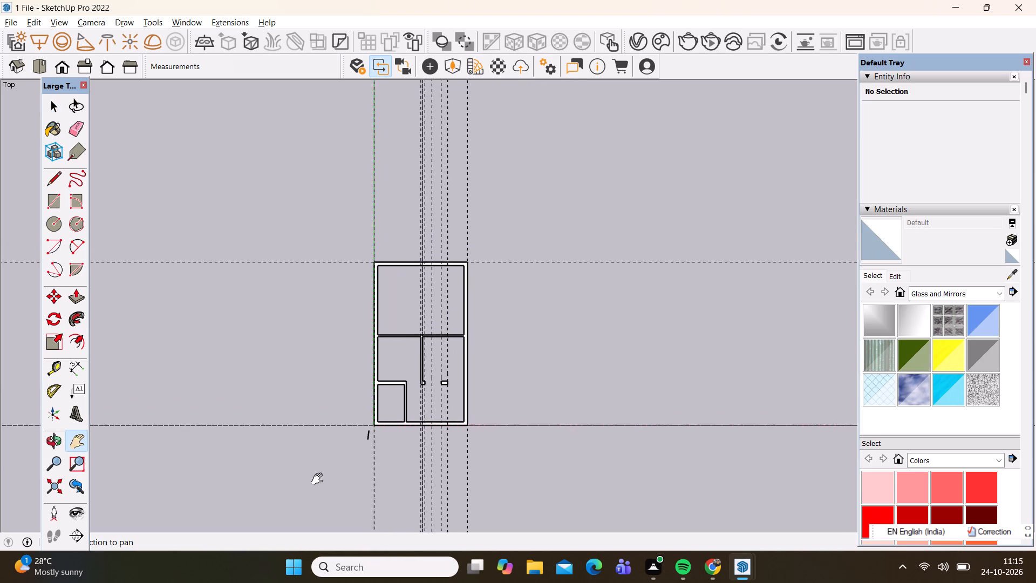
drag(319, 479, 236, 461)
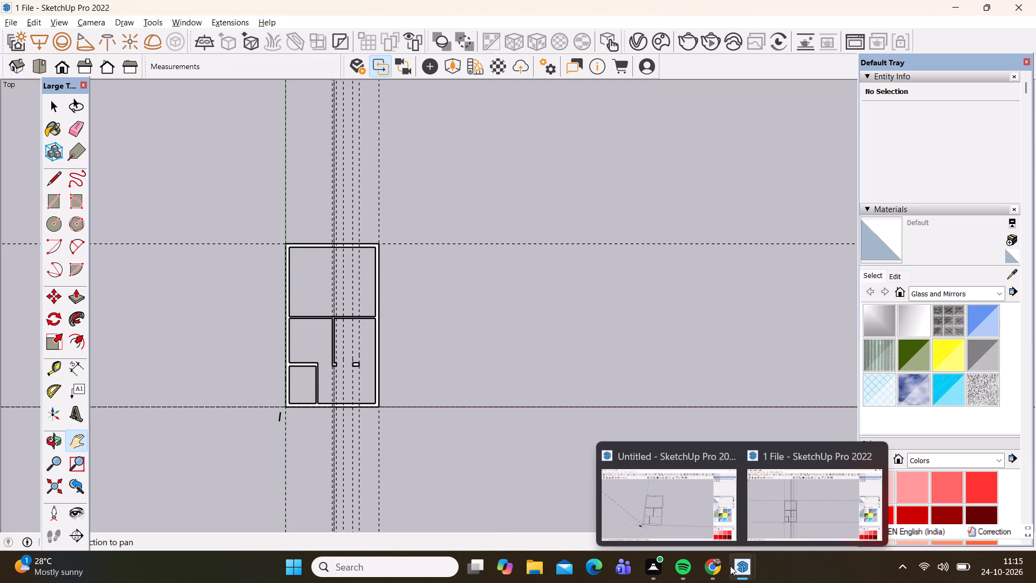
Return to the untitled model, view it from the top, and set its length display precision to 1/2".
click(676, 502)
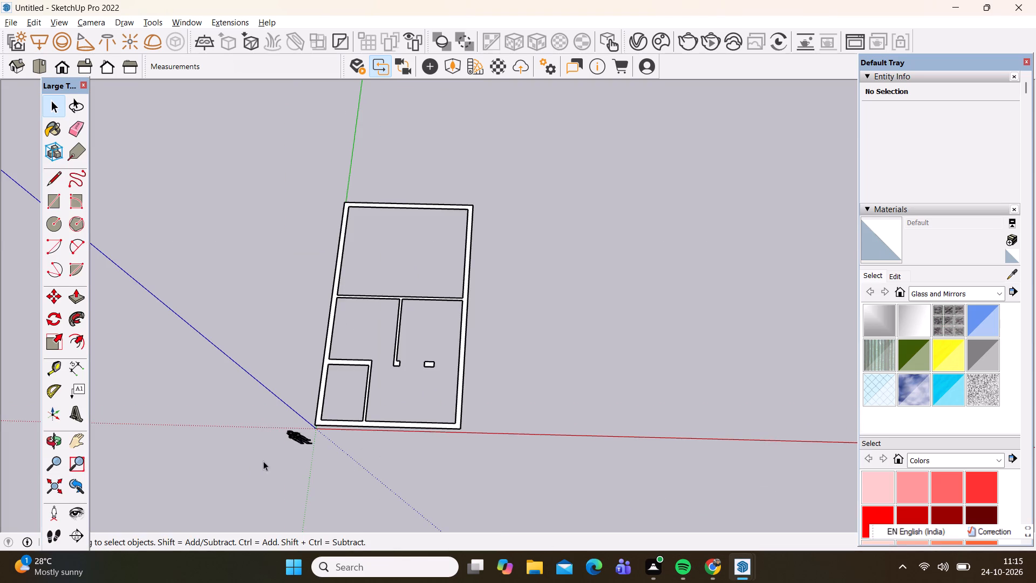
click(33, 63)
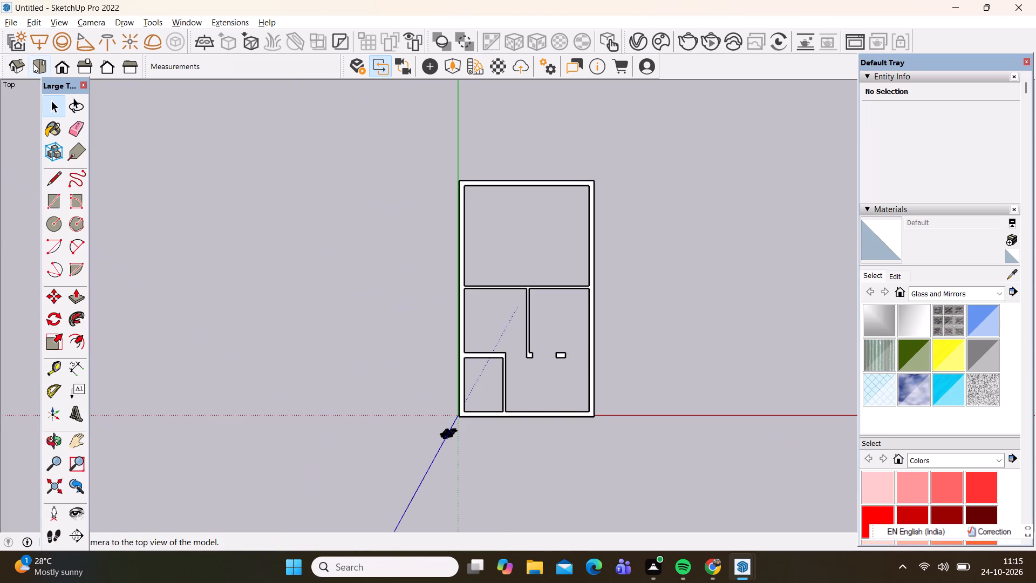
click(169, 23)
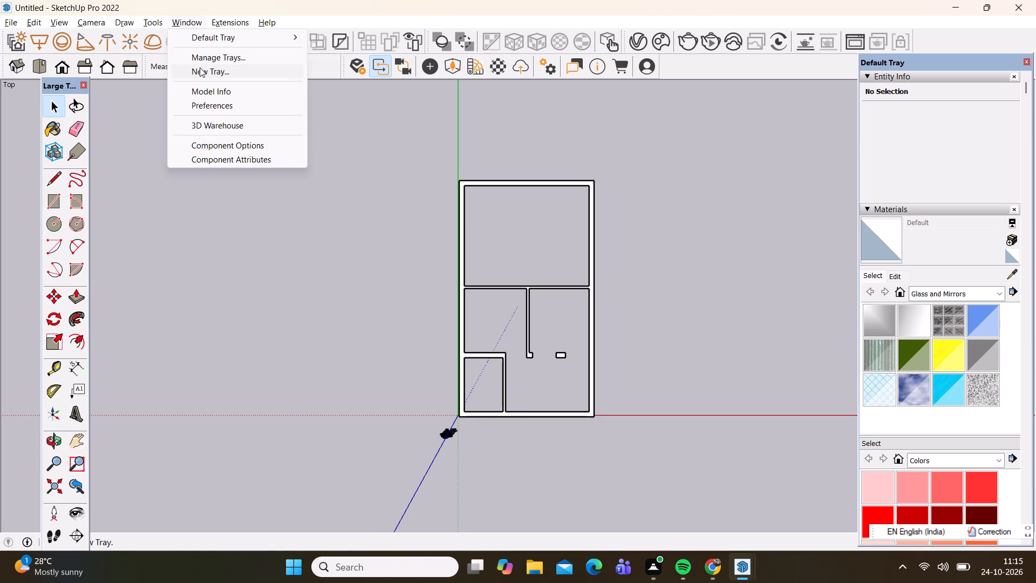
click(203, 96)
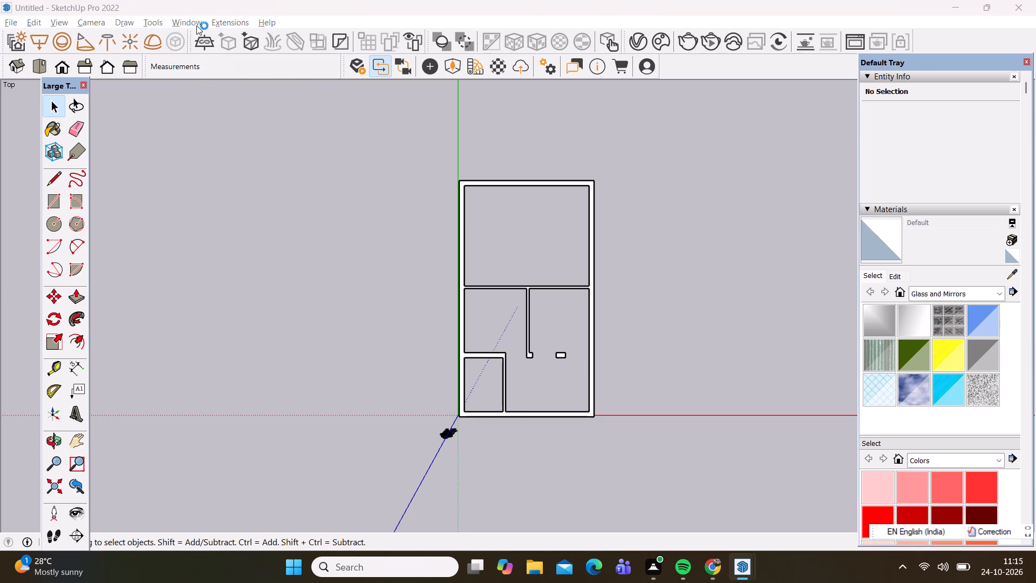
click(223, 117)
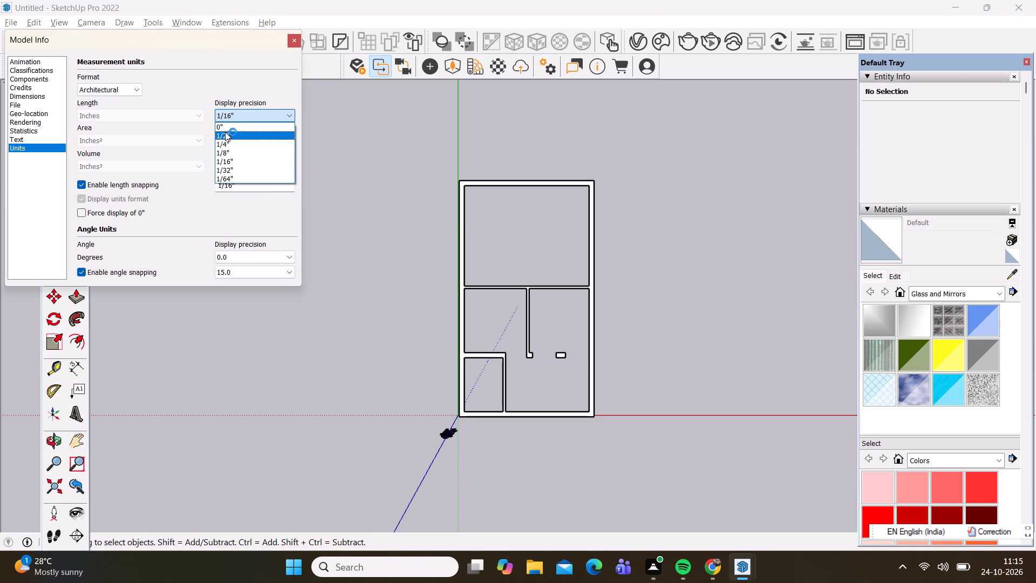
click(226, 134)
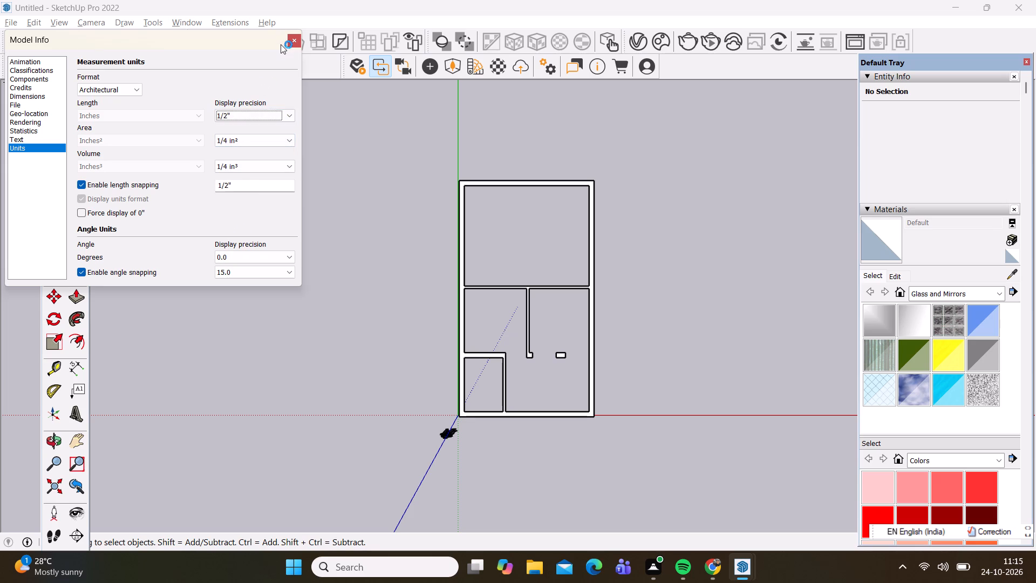
click(187, 18)
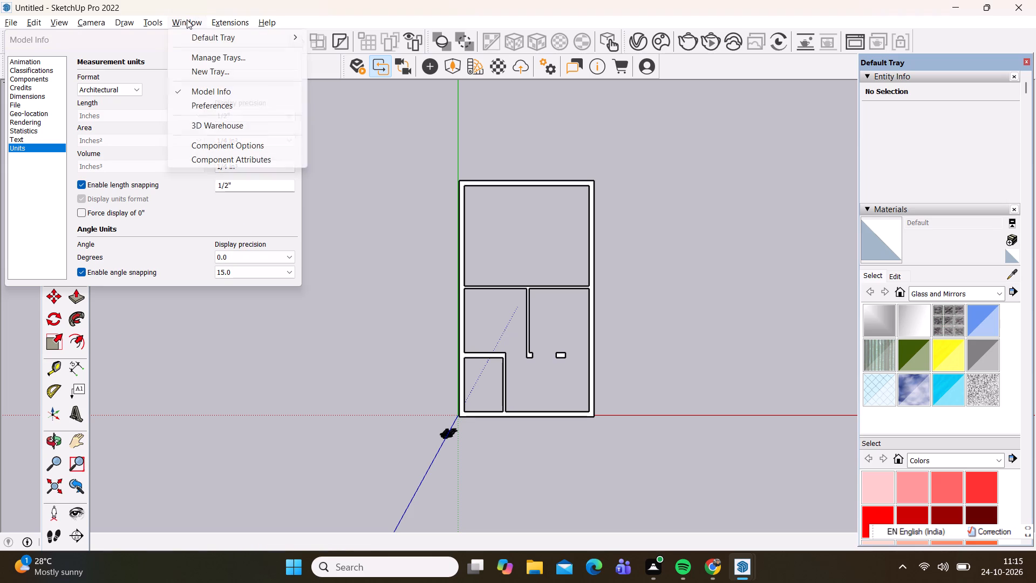
click(180, 21)
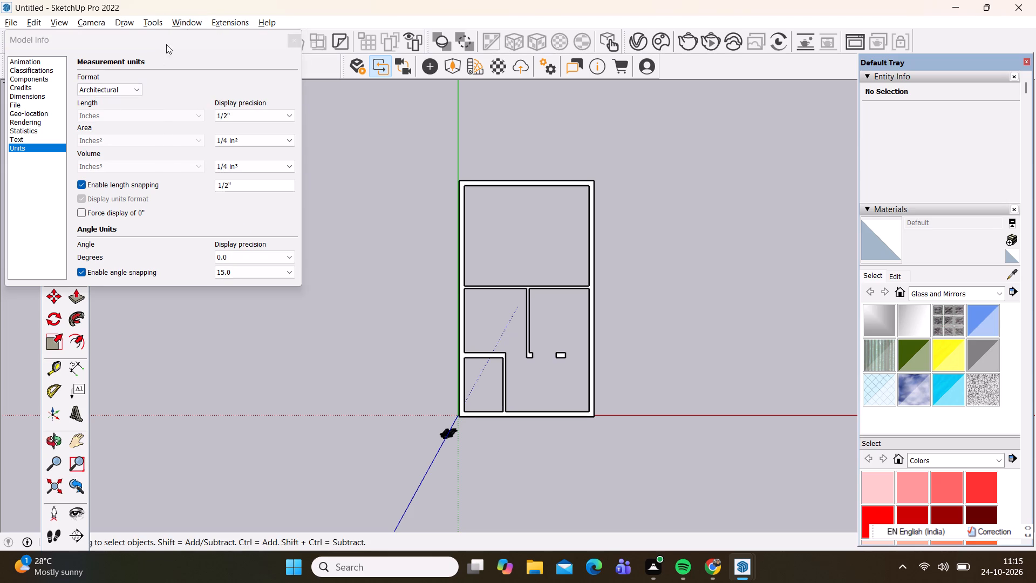
click(181, 19)
click(209, 93)
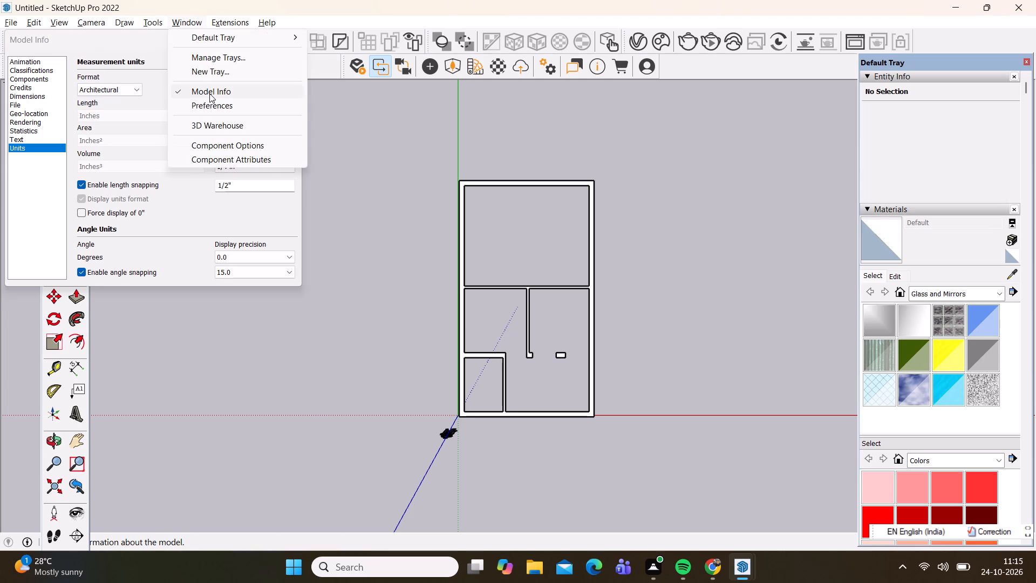
Change the untitled model's camera to parallel projection and show the floor plan in top view.
click(87, 21)
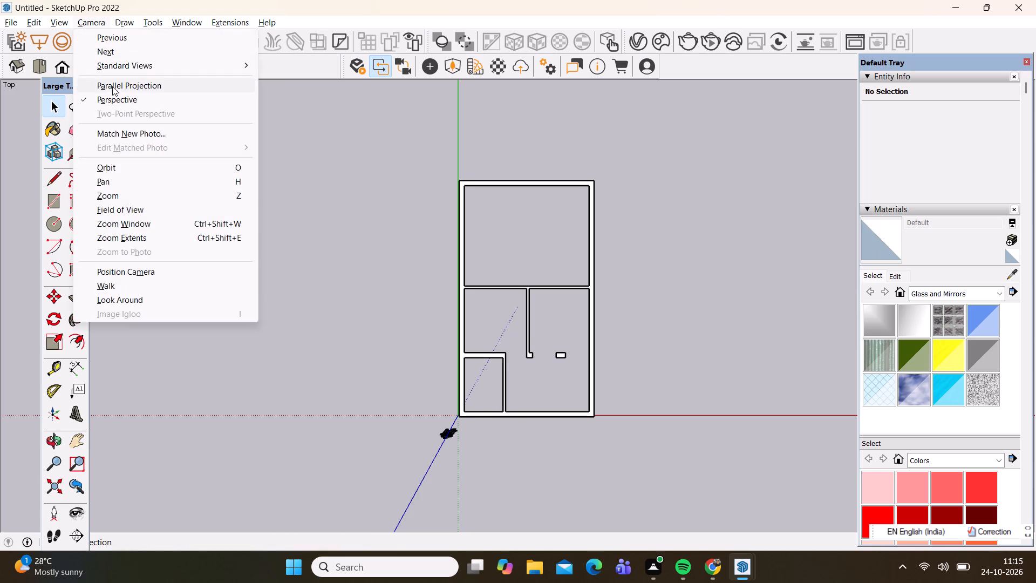
click(112, 86)
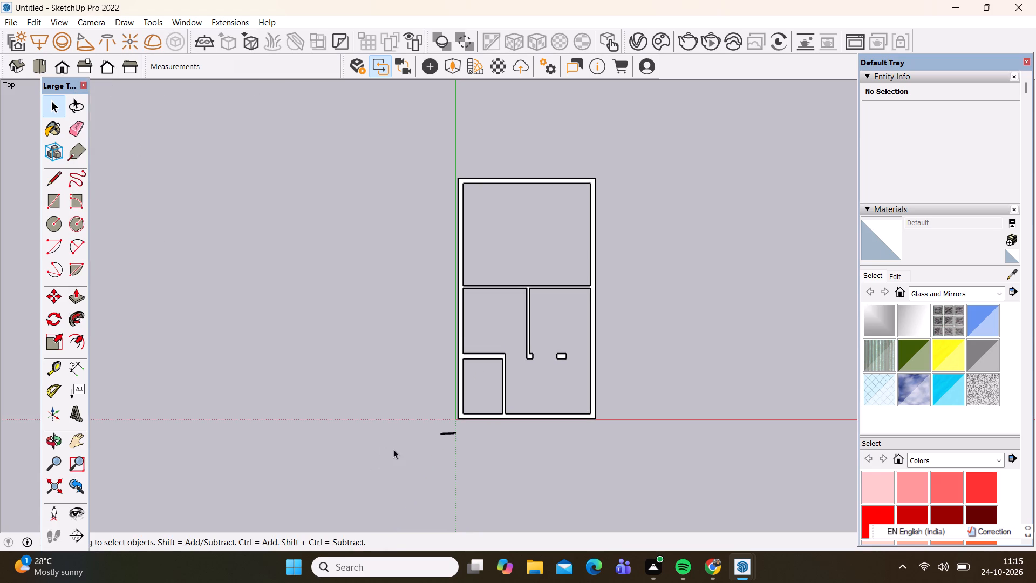
click(36, 69)
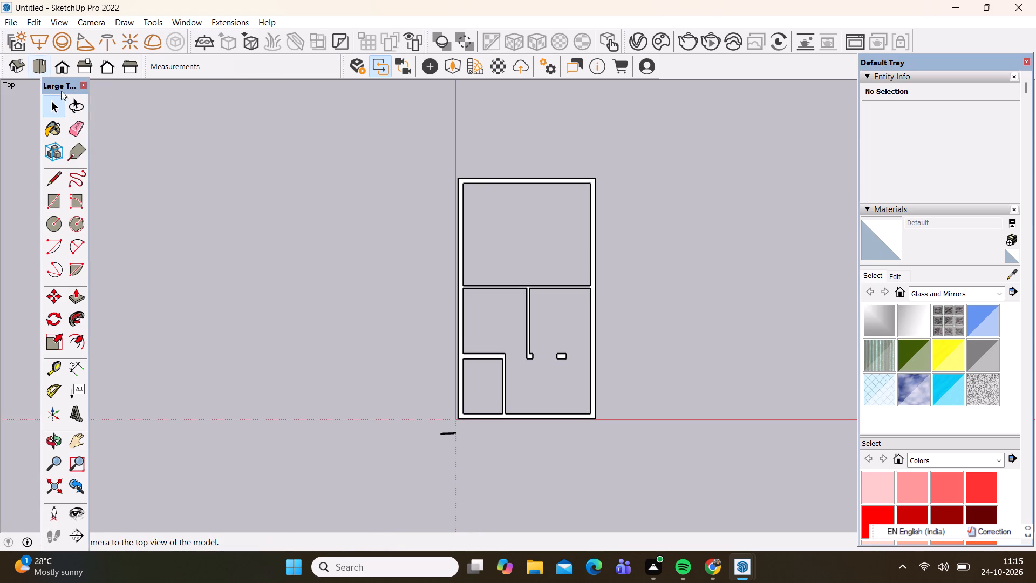
click(77, 434)
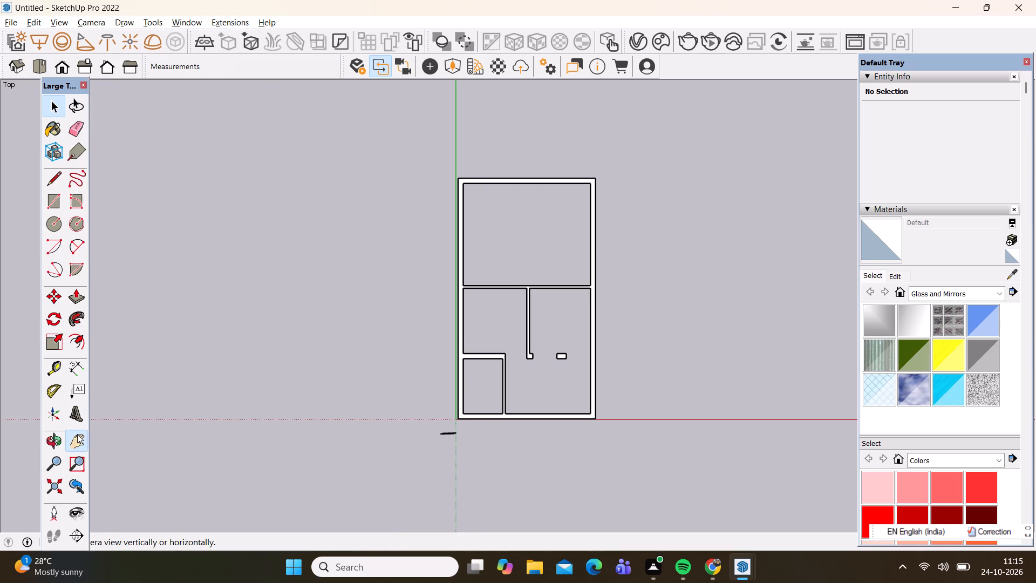
drag(328, 486, 207, 487)
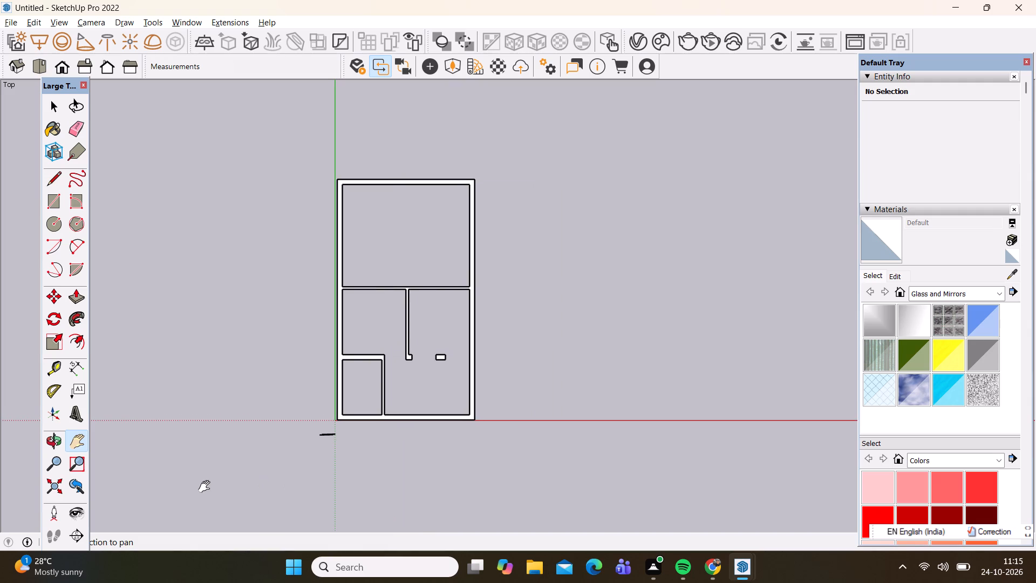
click(207, 487)
key(space)
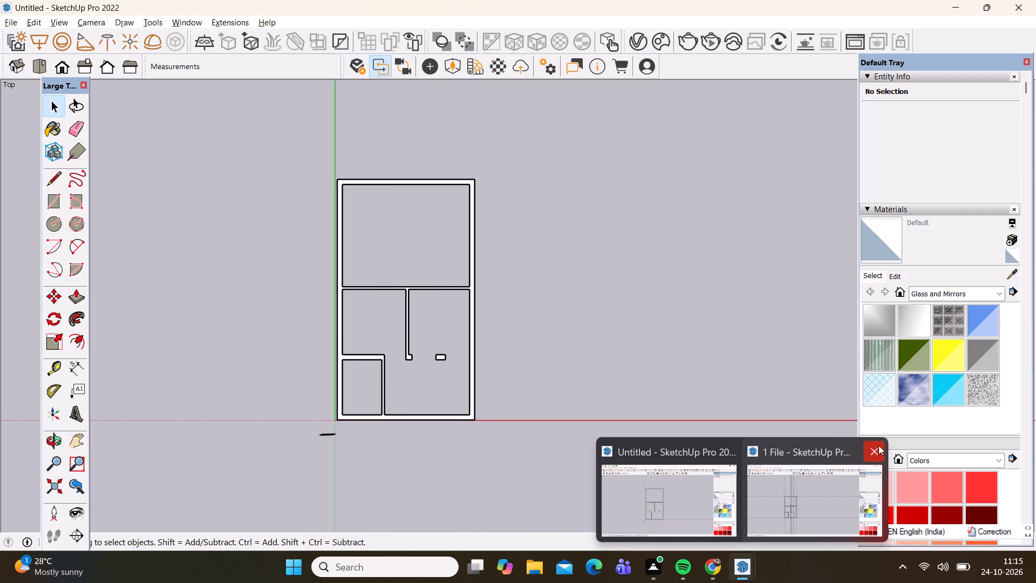
Close the 1 File model window, keeping only the untitled model open.
click(877, 450)
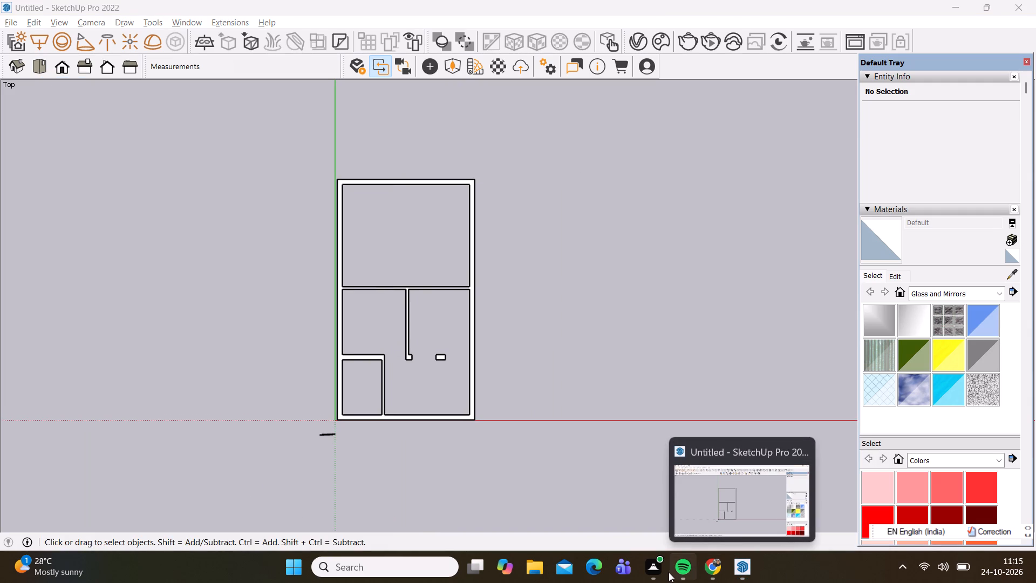
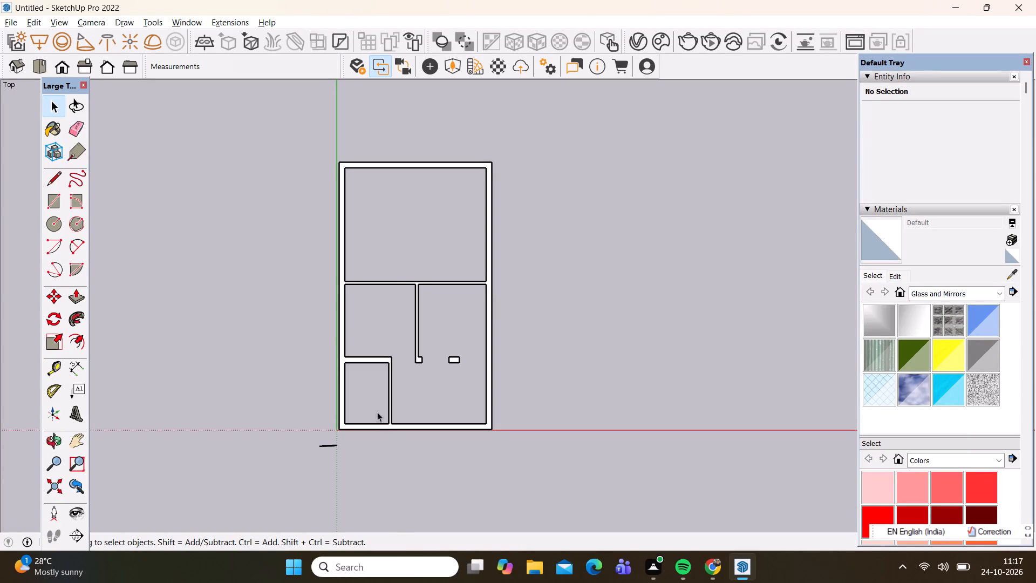
Measure the short upper edge of the stub at the lower end of the central partition wall, without placing a dimension.
scroll(396, 275, up, 2)
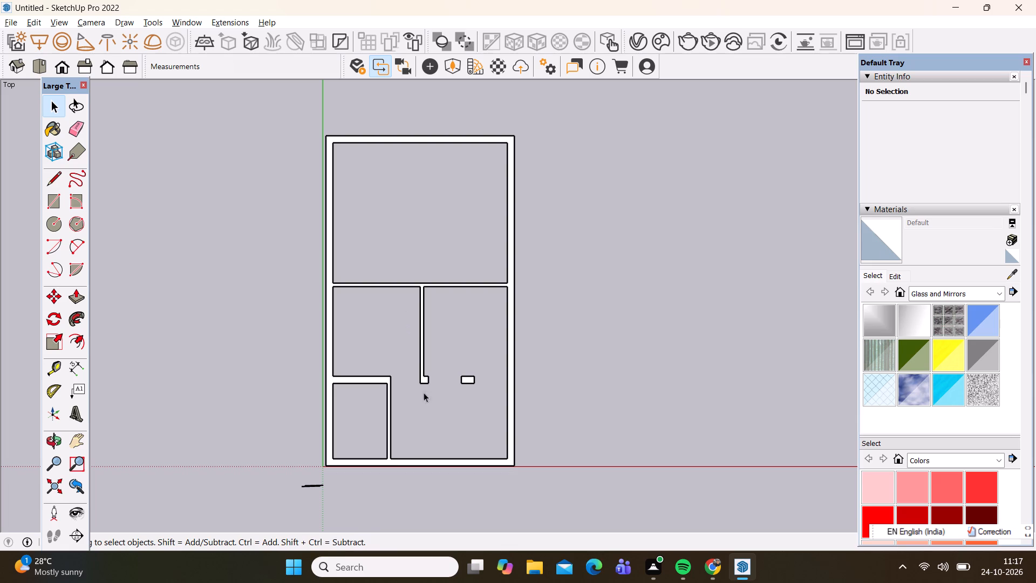
scroll(424, 378, up, 11)
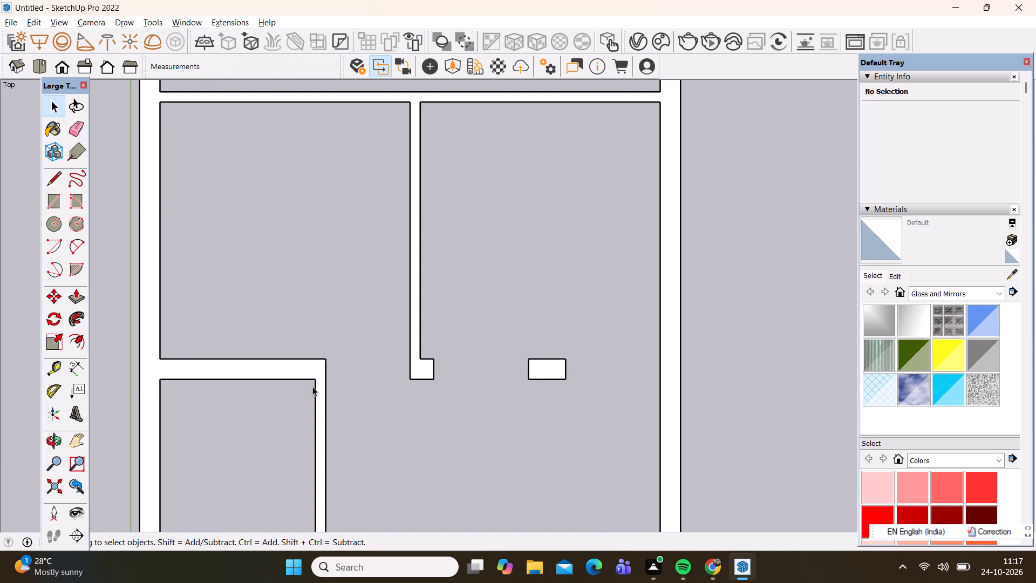
scroll(447, 343, up, 1)
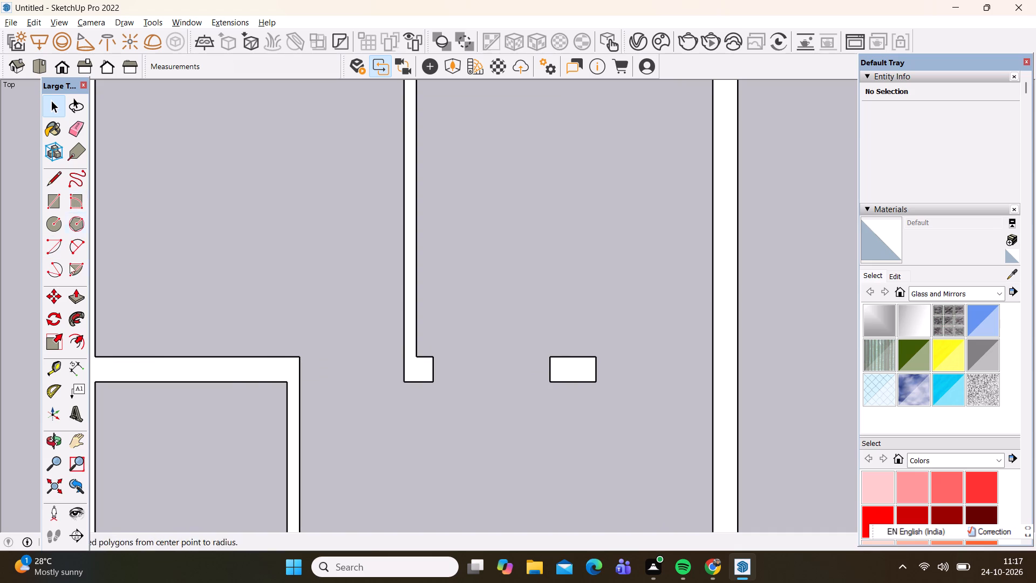
click(72, 368)
scroll(425, 381, up, 4)
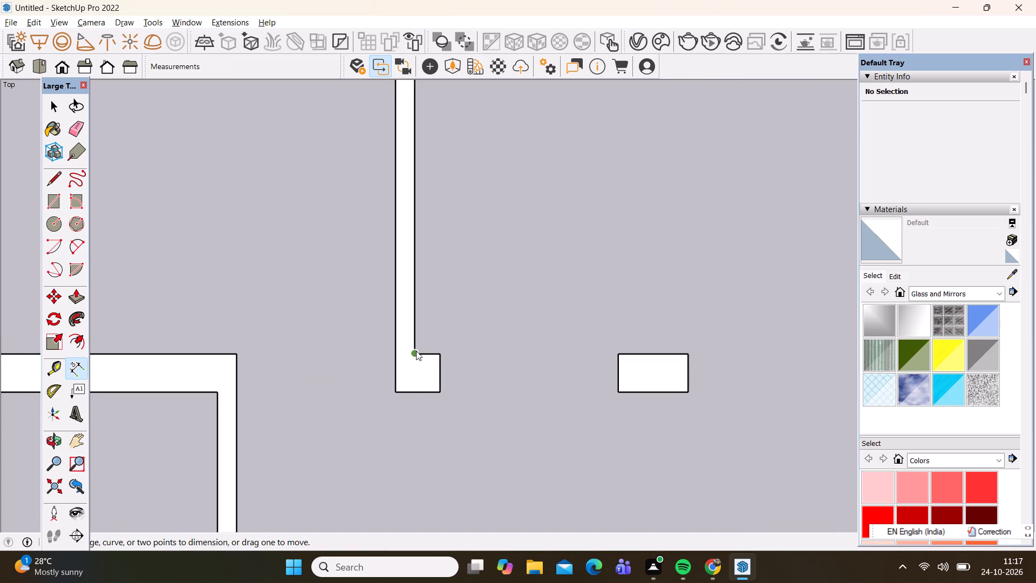
click(416, 350)
scroll(440, 354, up, 3)
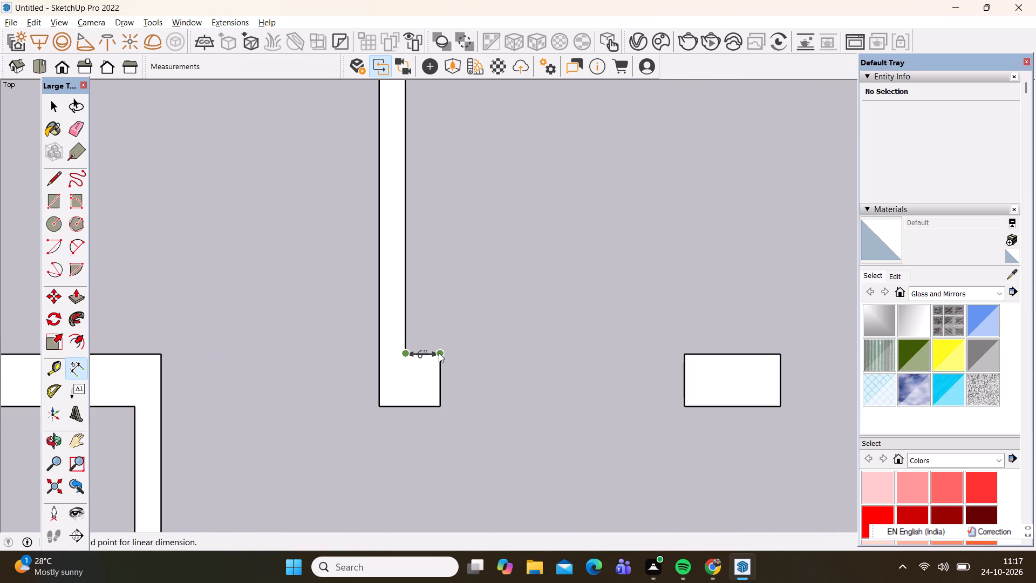
scroll(439, 353, up, 3)
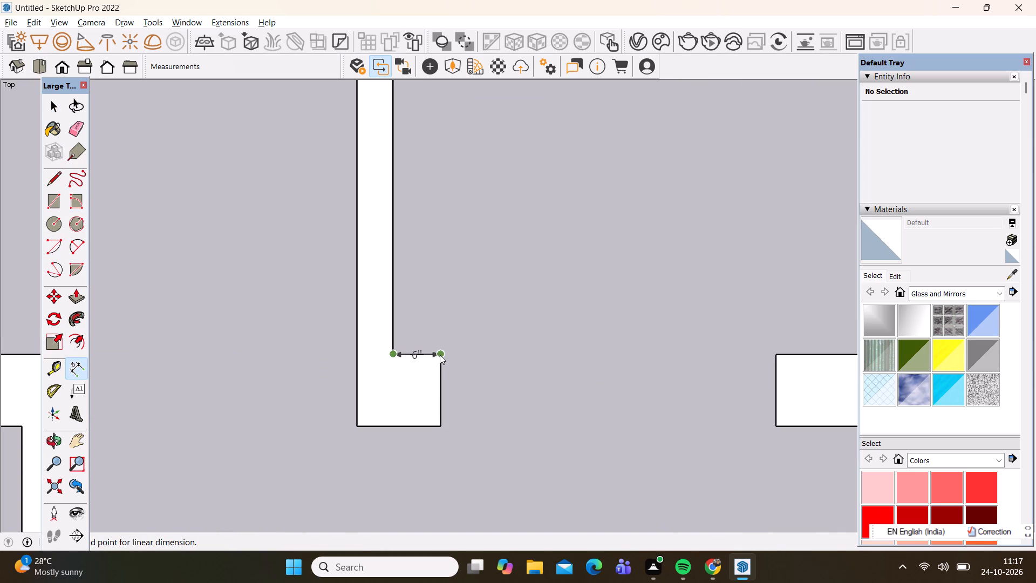
key(space)
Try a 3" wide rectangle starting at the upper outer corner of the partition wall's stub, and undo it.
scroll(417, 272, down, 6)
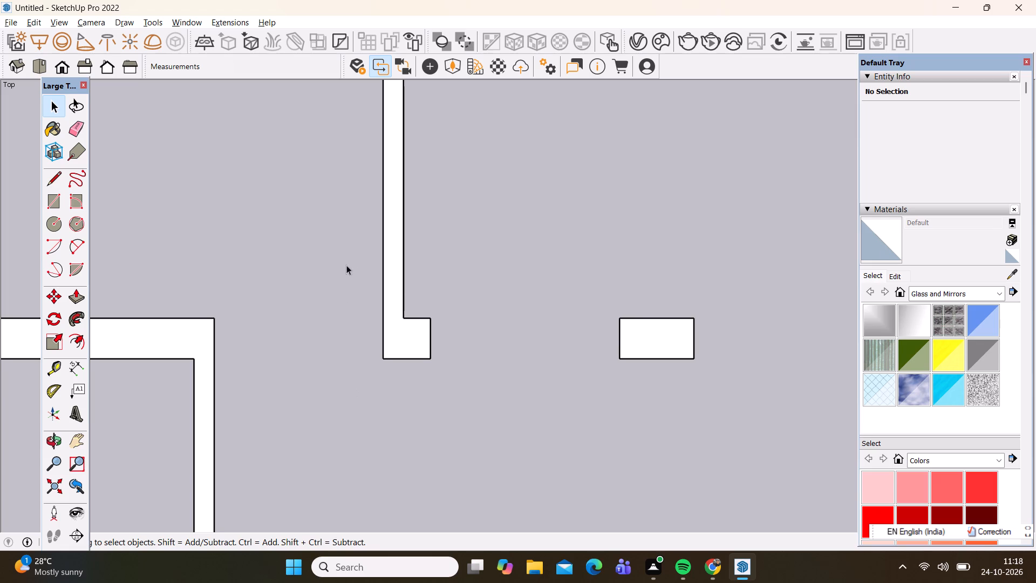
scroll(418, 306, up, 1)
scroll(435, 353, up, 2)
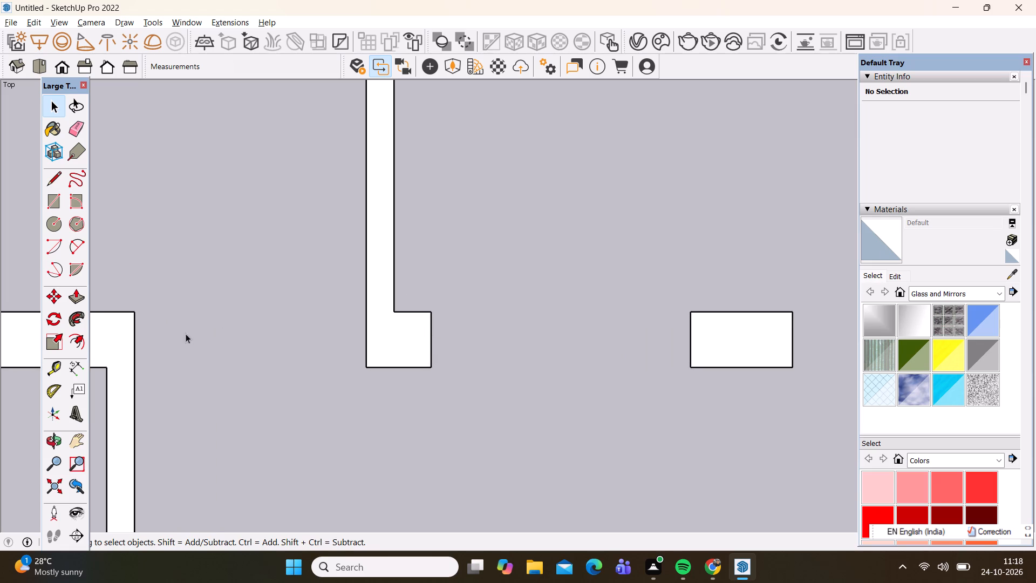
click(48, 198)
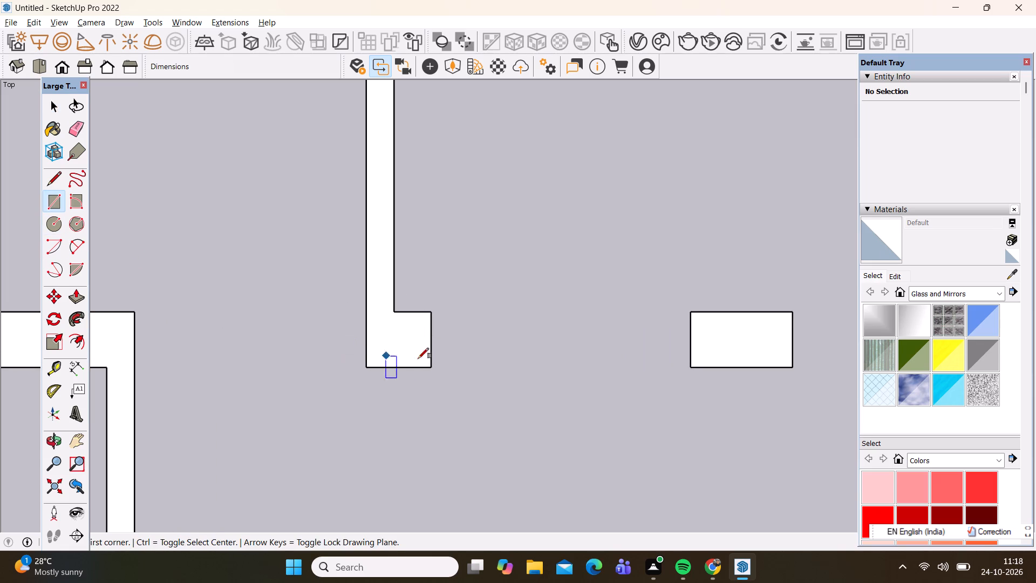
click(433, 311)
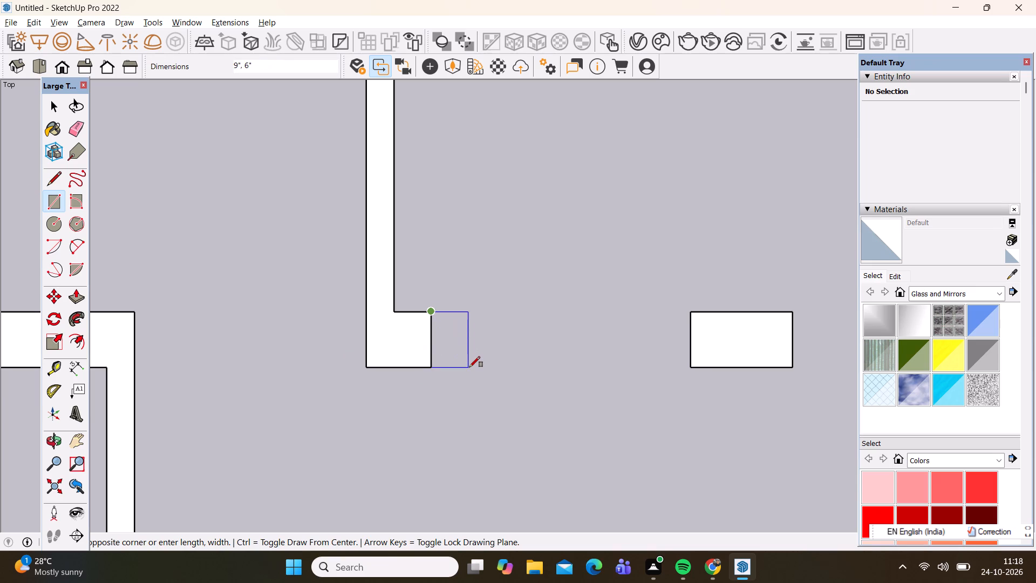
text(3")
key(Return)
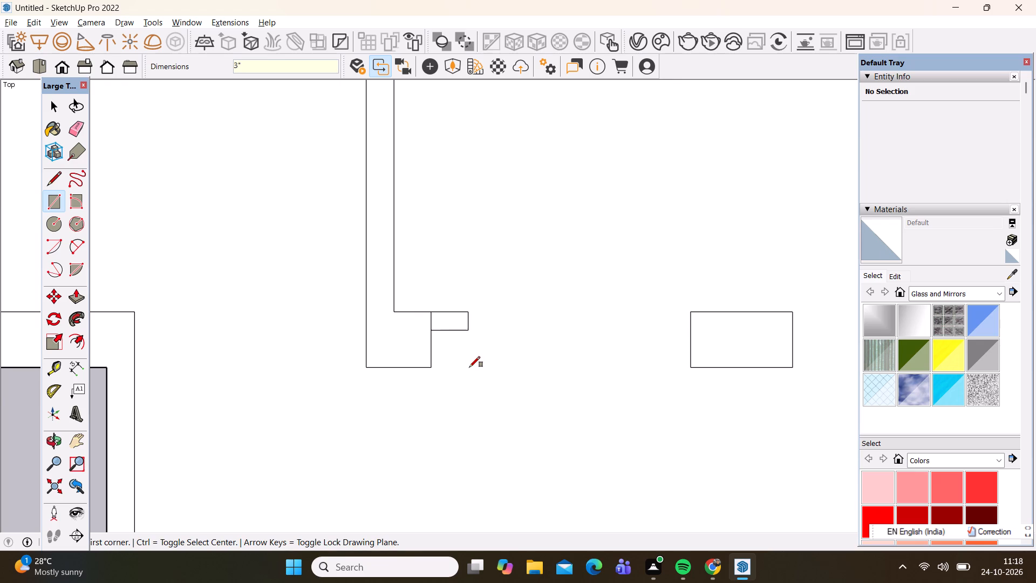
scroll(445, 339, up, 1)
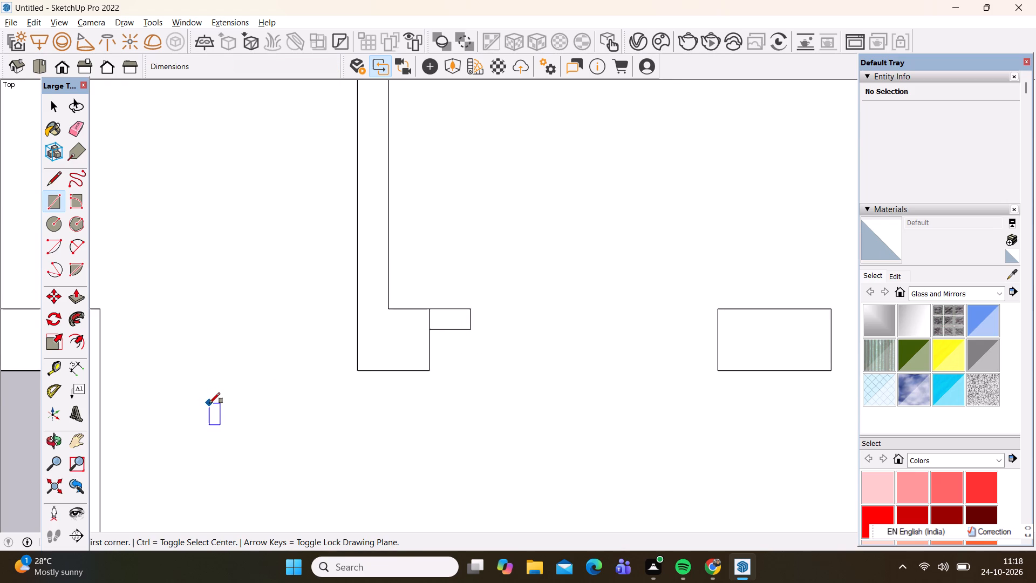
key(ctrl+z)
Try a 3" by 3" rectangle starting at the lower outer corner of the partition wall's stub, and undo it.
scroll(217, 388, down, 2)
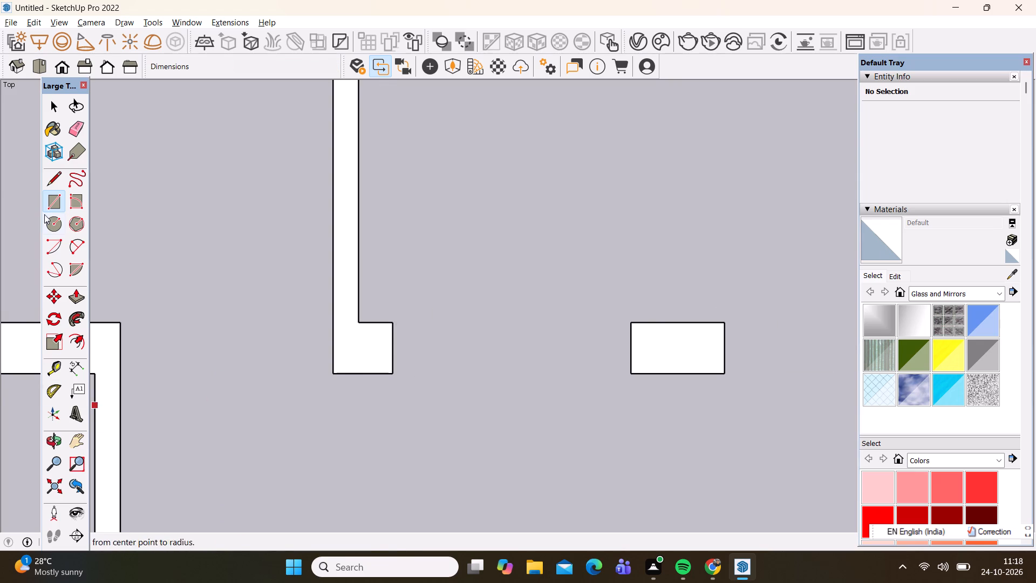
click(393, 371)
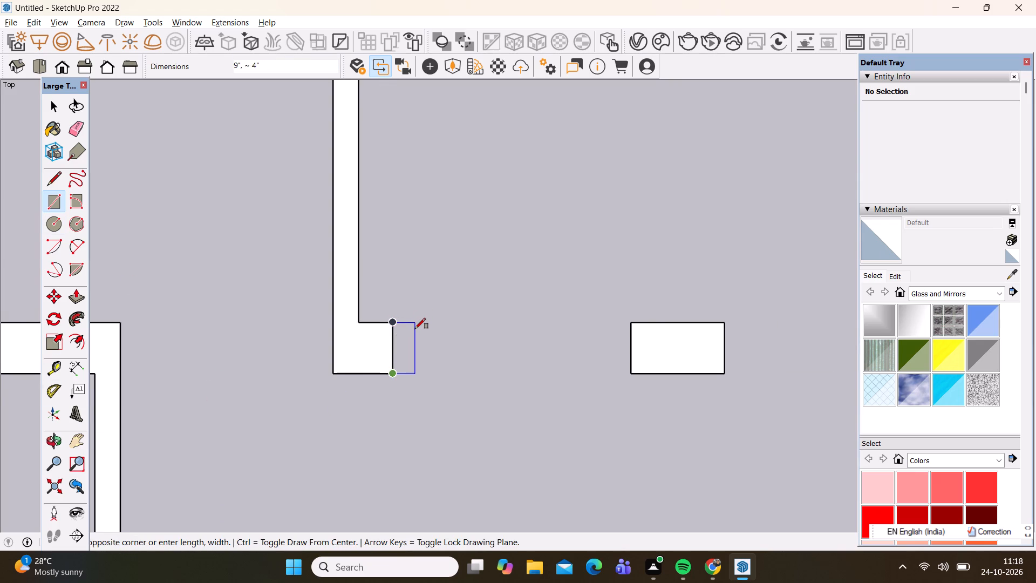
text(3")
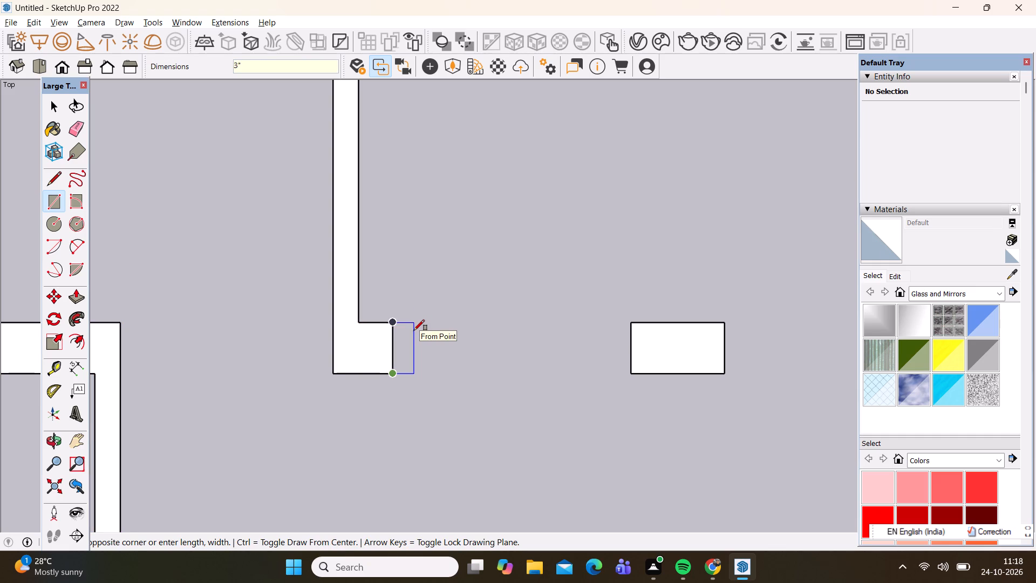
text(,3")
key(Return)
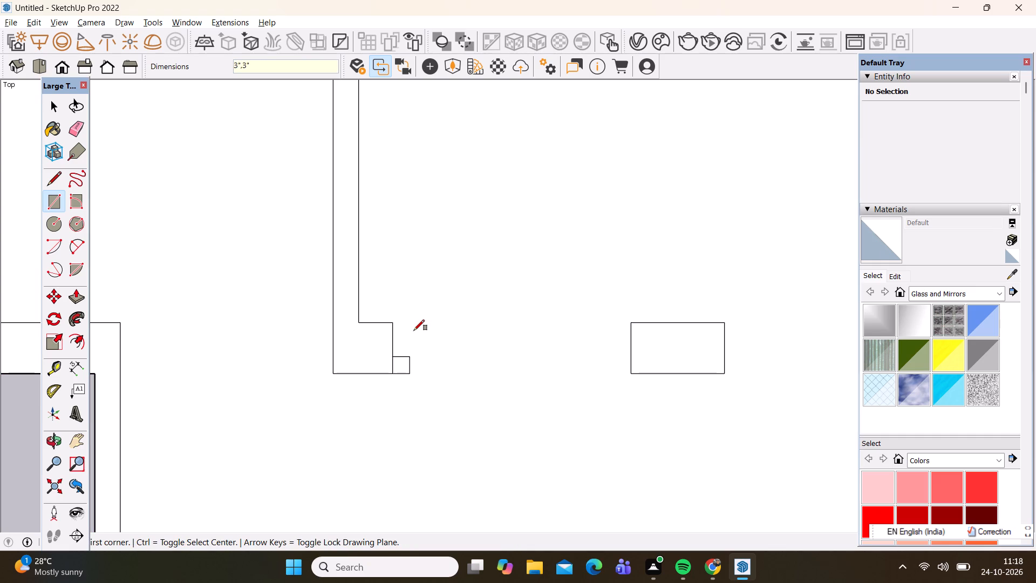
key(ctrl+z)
Place a guide 3" outward from the stub's end edge, plus guides along its upper and lower edges.
scroll(405, 341, up, 4)
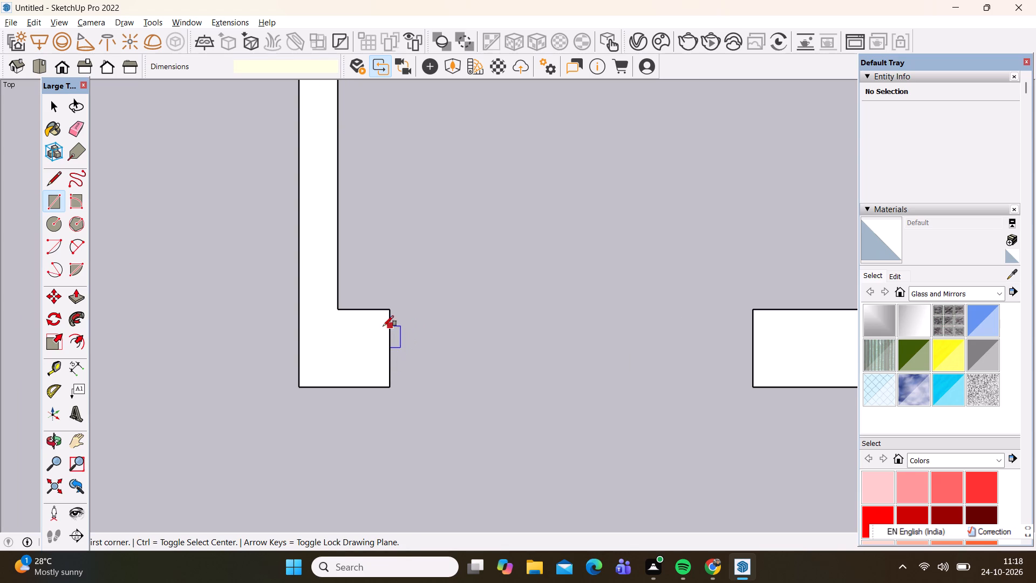
key(space)
click(53, 365)
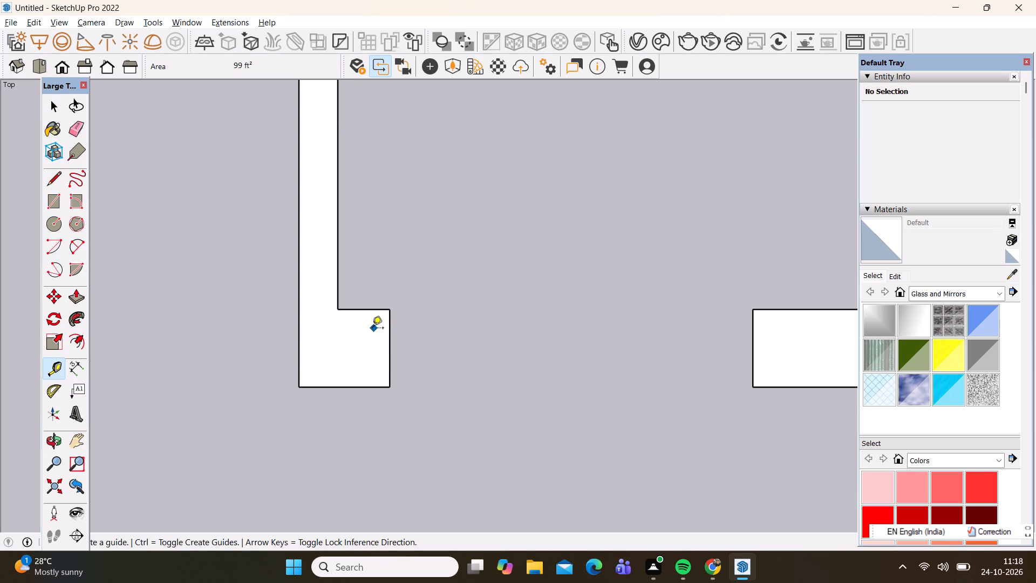
click(392, 328)
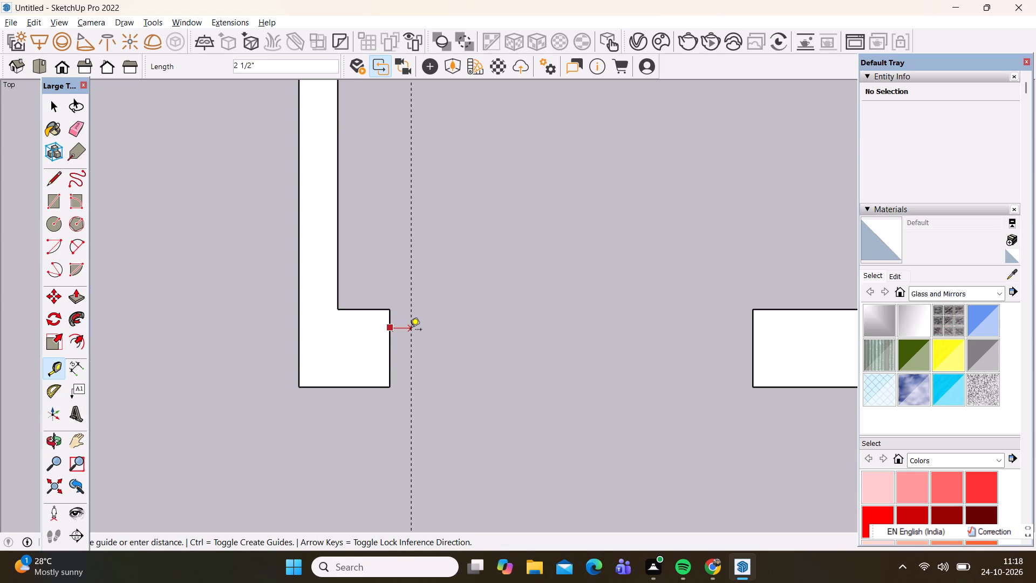
text(3")
key(Return)
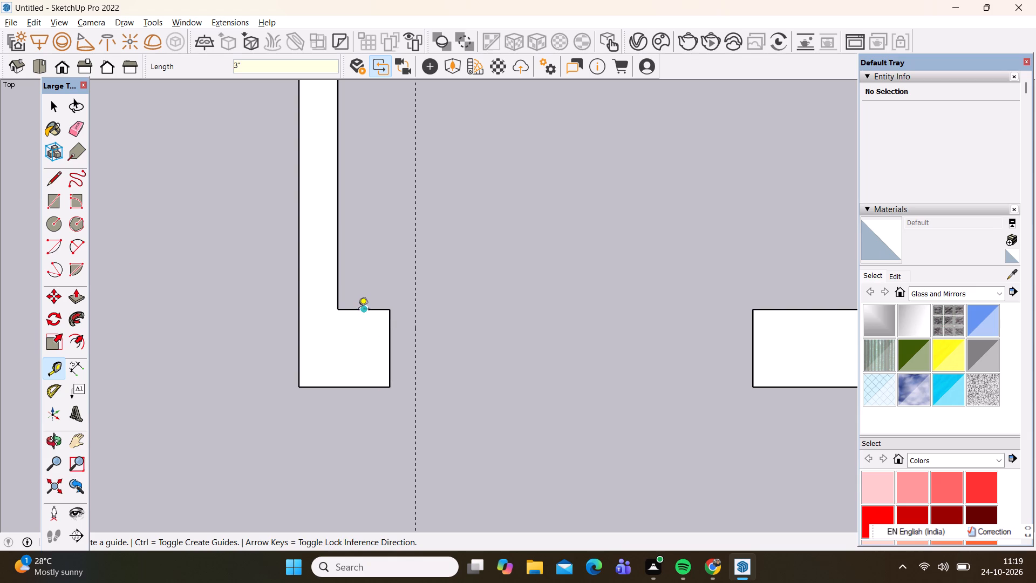
click(360, 308)
click(411, 310)
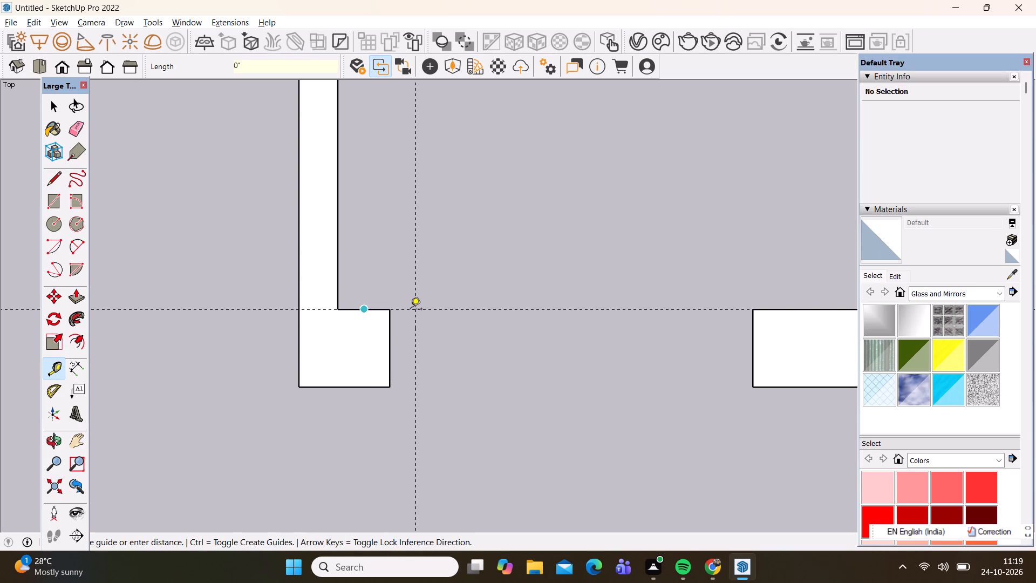
click(411, 310)
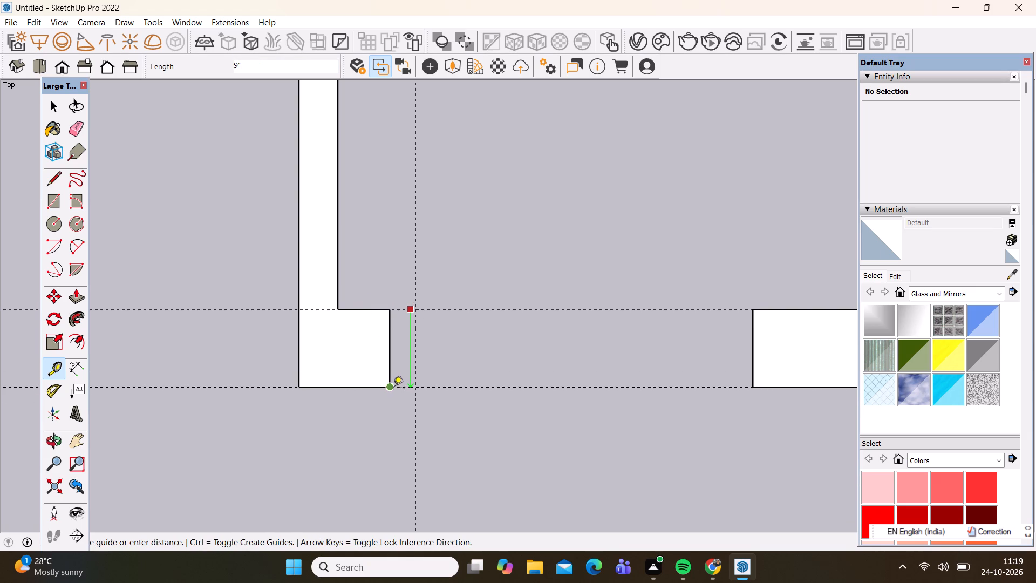
click(393, 388)
key(space)
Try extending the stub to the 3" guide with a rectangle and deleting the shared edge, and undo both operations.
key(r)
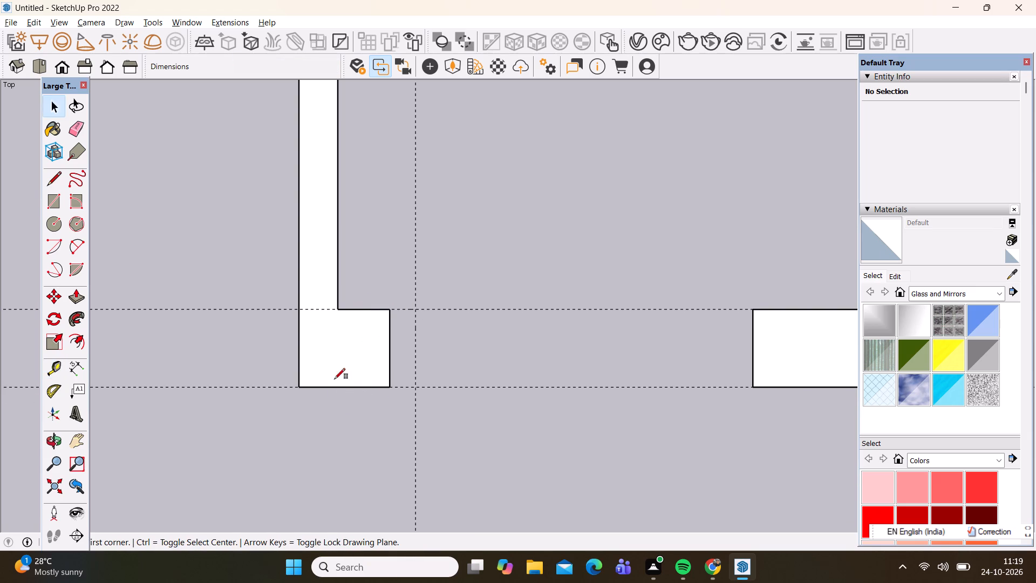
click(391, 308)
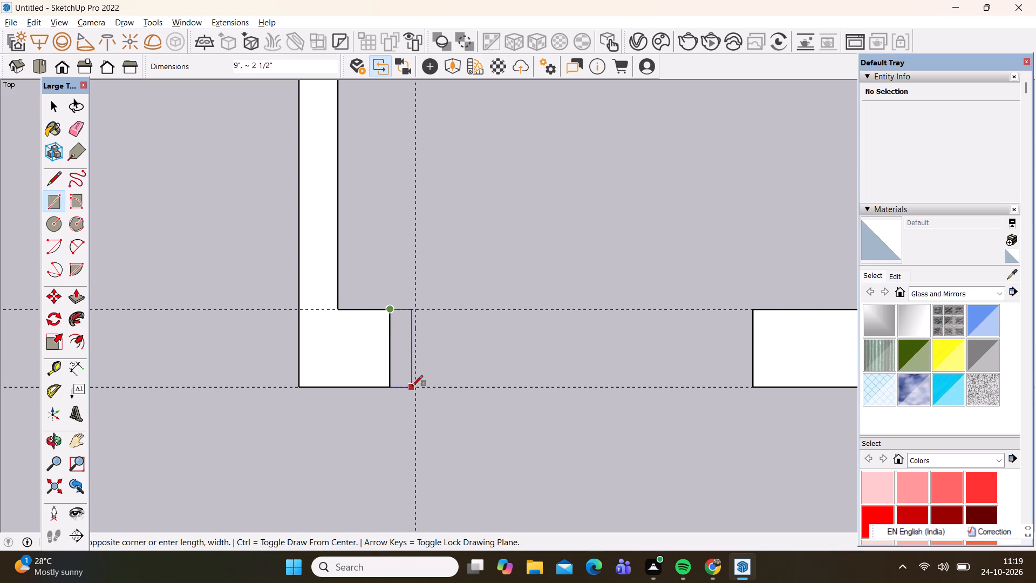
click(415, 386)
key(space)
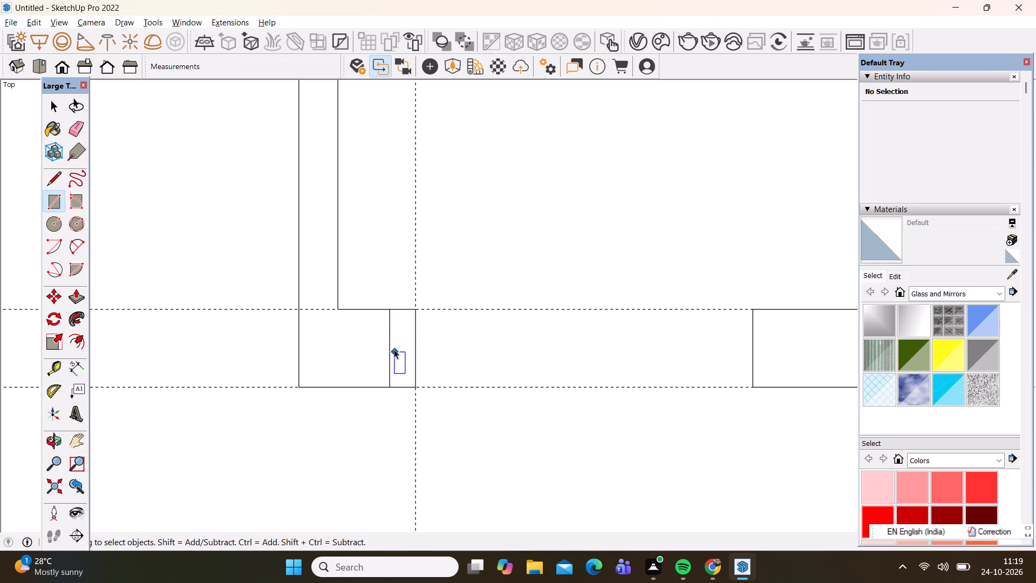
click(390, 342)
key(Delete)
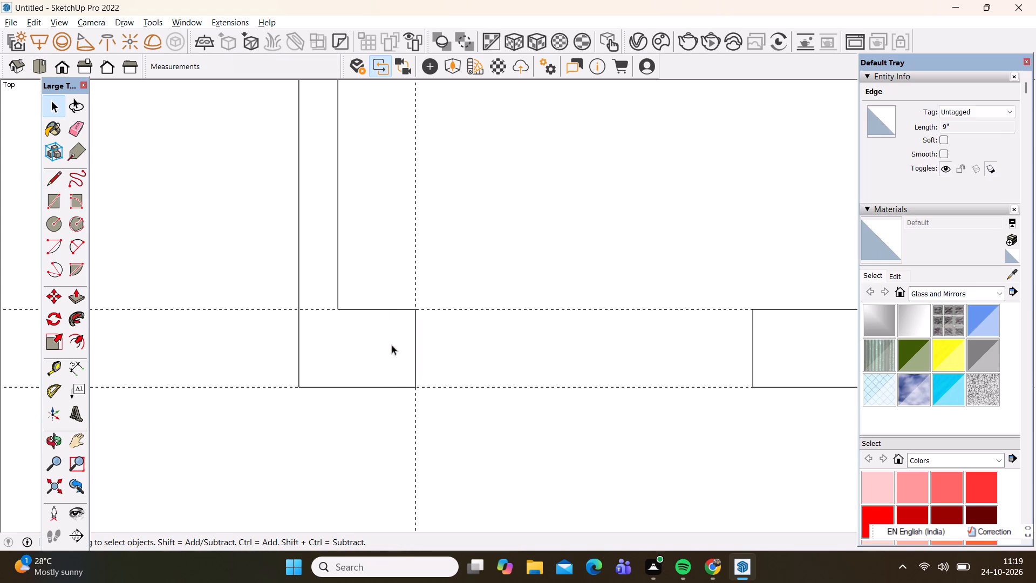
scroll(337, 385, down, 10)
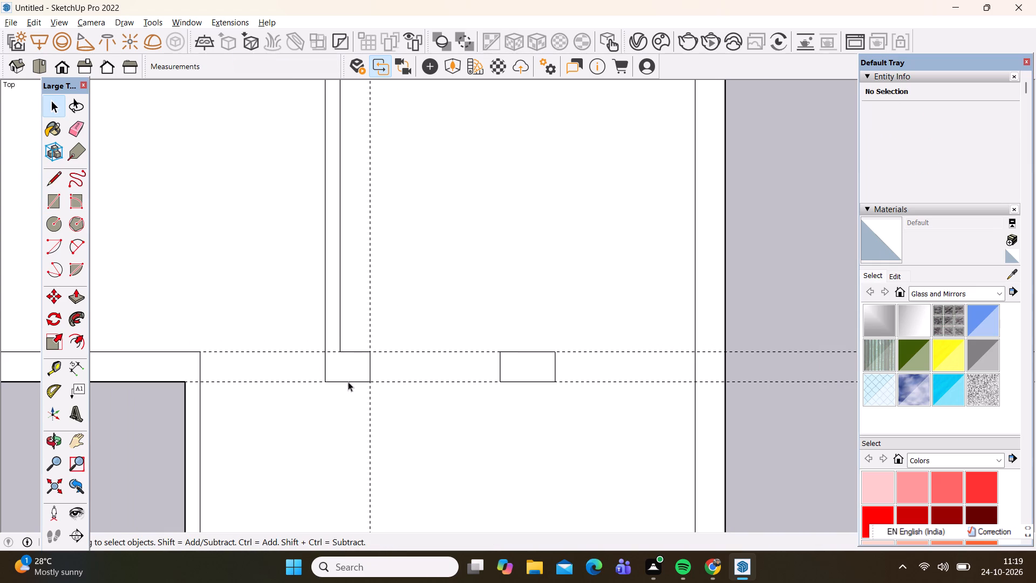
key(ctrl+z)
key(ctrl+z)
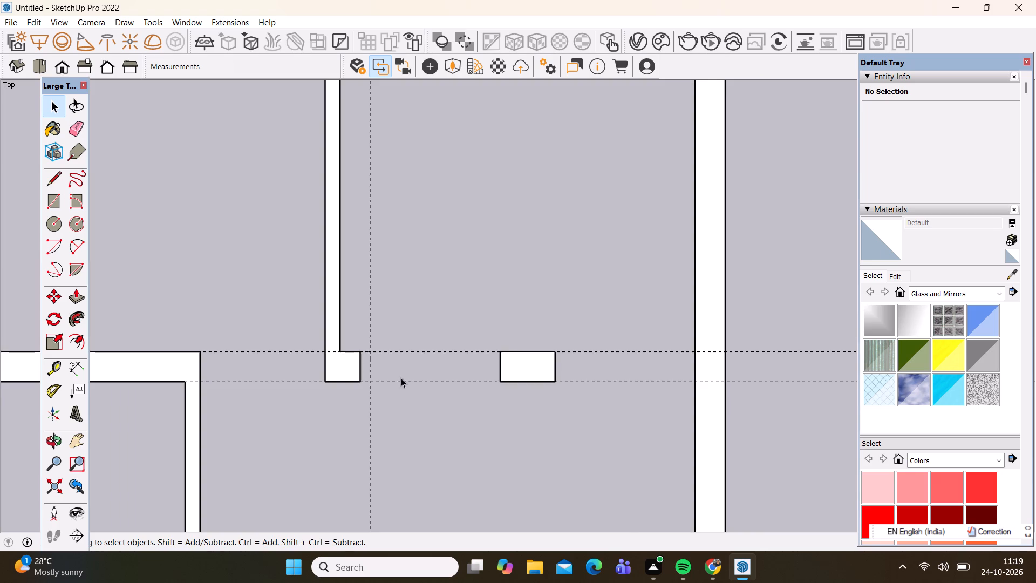
In top view, delete the end edge of the partition wall's stub that faces the 3" guide.
scroll(431, 341, down, 5)
scroll(415, 418, down, 1)
middle_drag(415, 418, 415, 311)
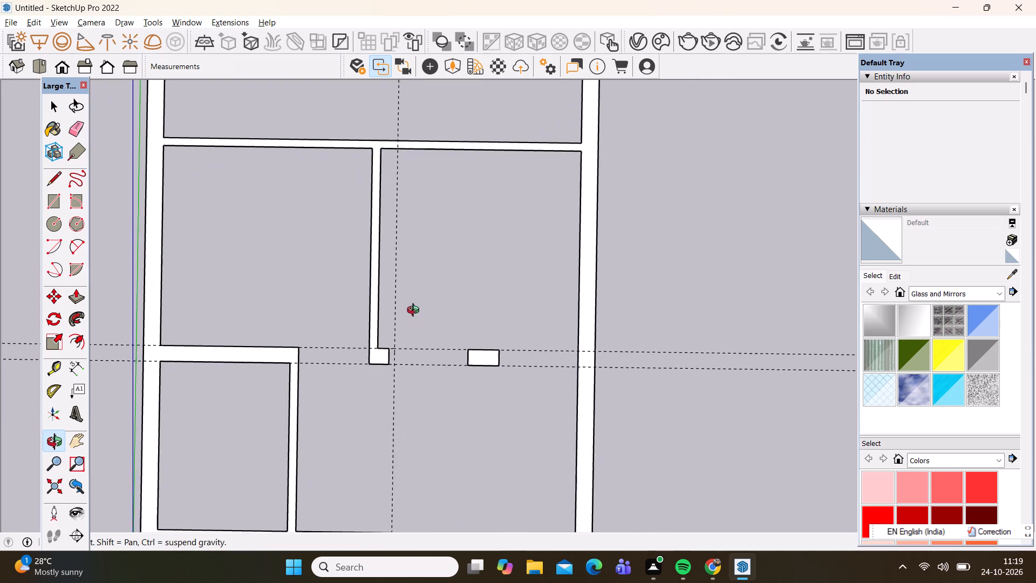
middle_drag(415, 311, 415, 311)
scroll(419, 309, down, 9)
middle_drag(304, 392, 290, 430)
scroll(297, 413, down, 1)
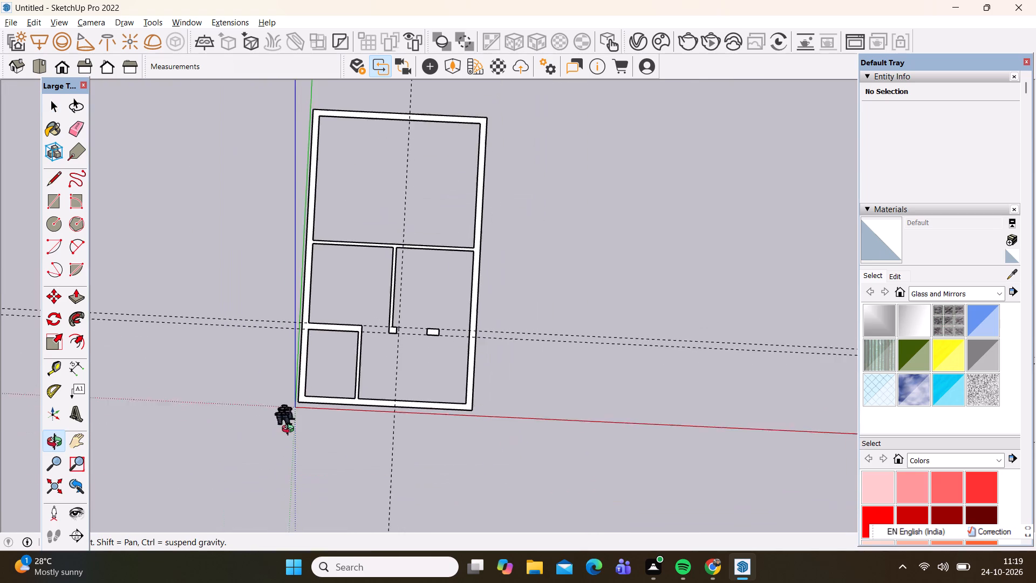
middle_drag(290, 430, 285, 483)
click(37, 62)
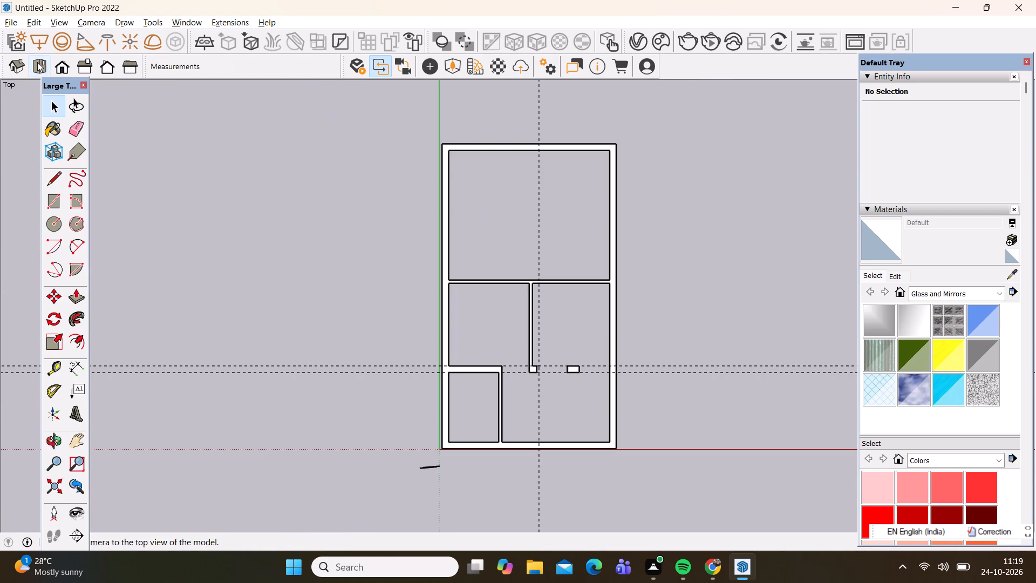
scroll(563, 416, up, 11)
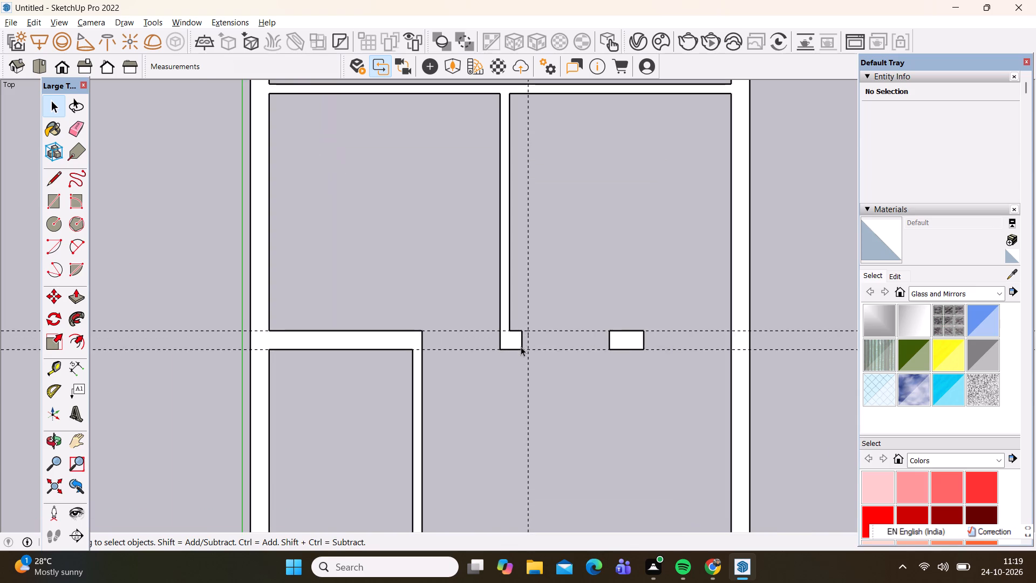
scroll(521, 347, up, 15)
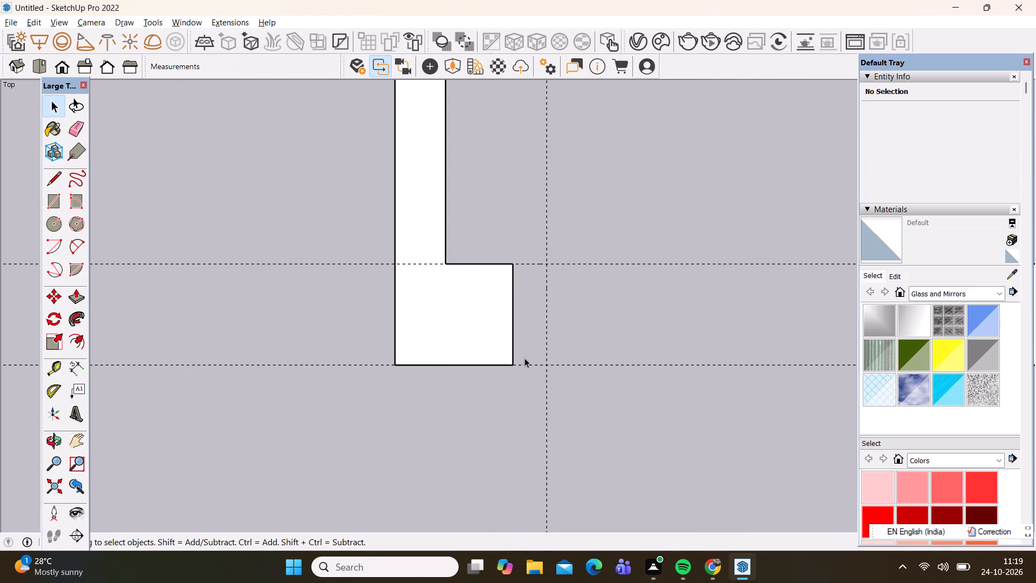
click(514, 304)
key(Delete)
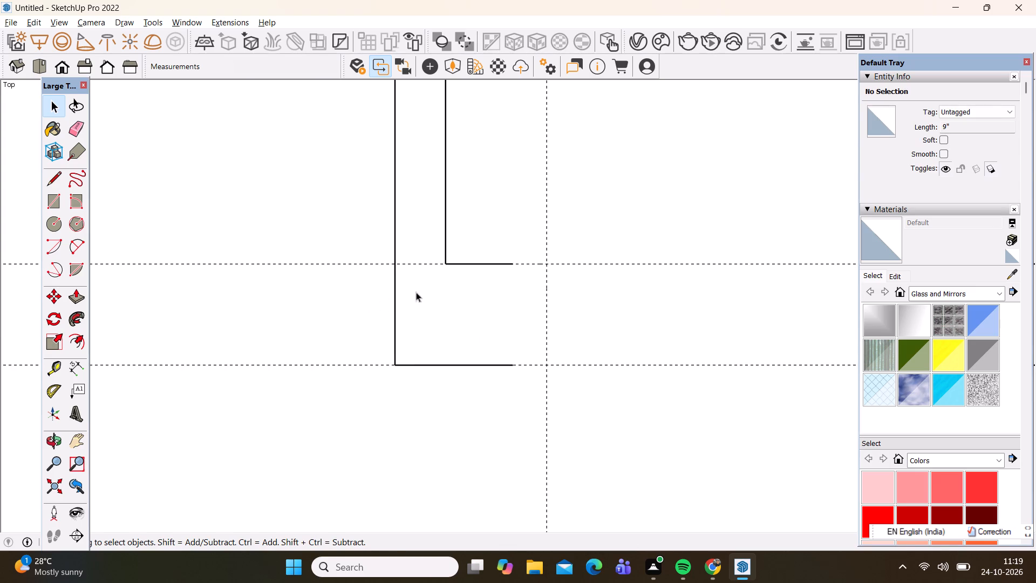
Extend the partition wall's stub to the 3" guide with a rectangle between the horizontal guides, and delete the shared dividing edge.
key(r)
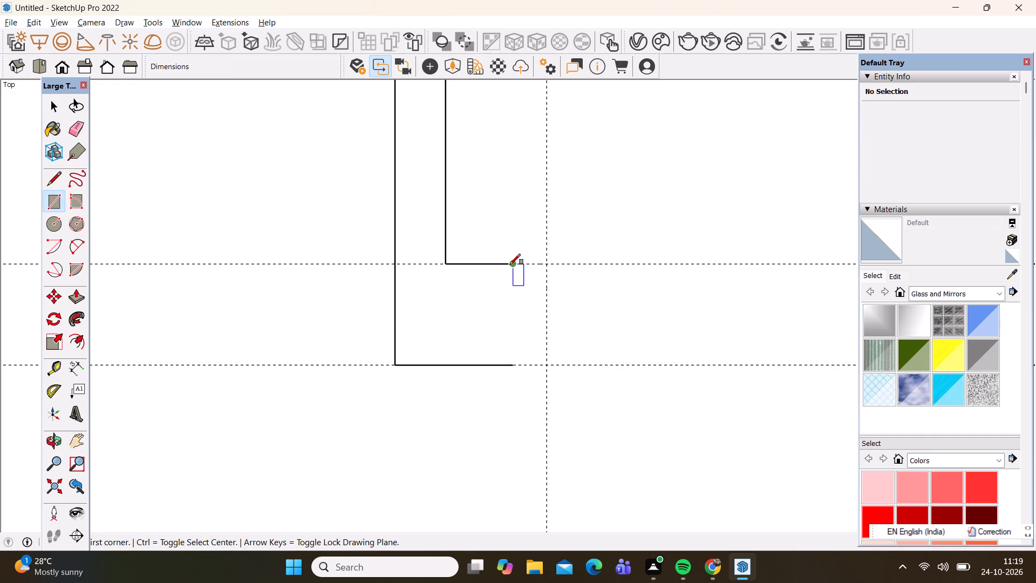
click(509, 265)
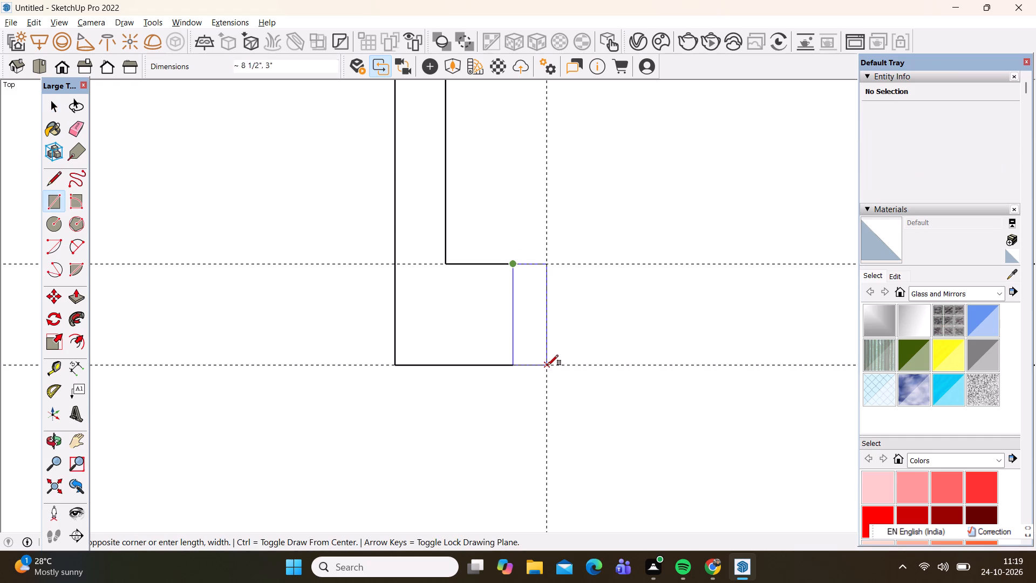
click(548, 368)
key(space)
click(513, 331)
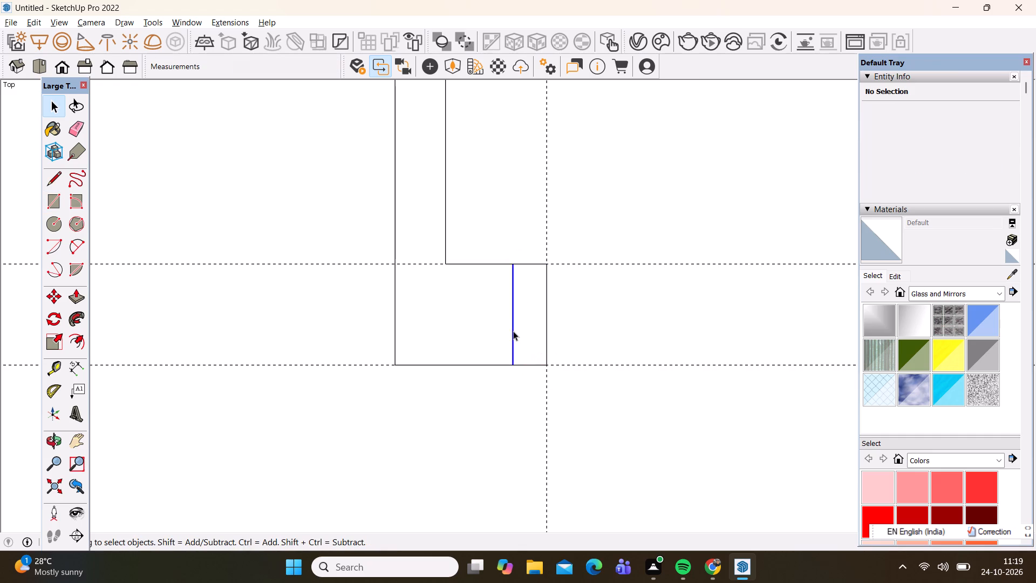
key(Delete)
Delete the floor face filling the connected rooms around the central partition wall, keeping the wall faces.
scroll(460, 406, down, 10)
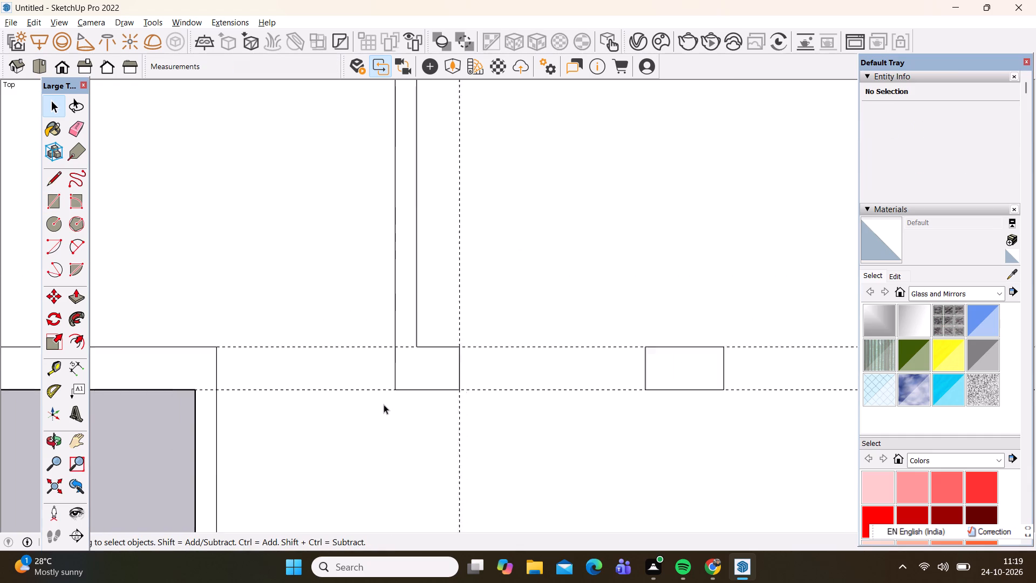
scroll(384, 404, down, 10)
click(338, 296)
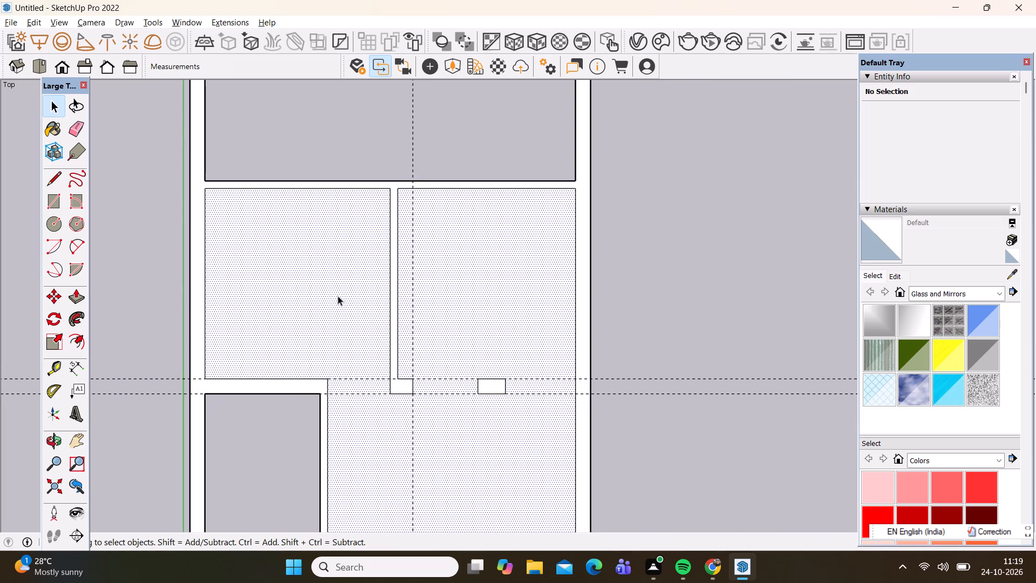
double_click(338, 296)
click(124, 313)
click(282, 323)
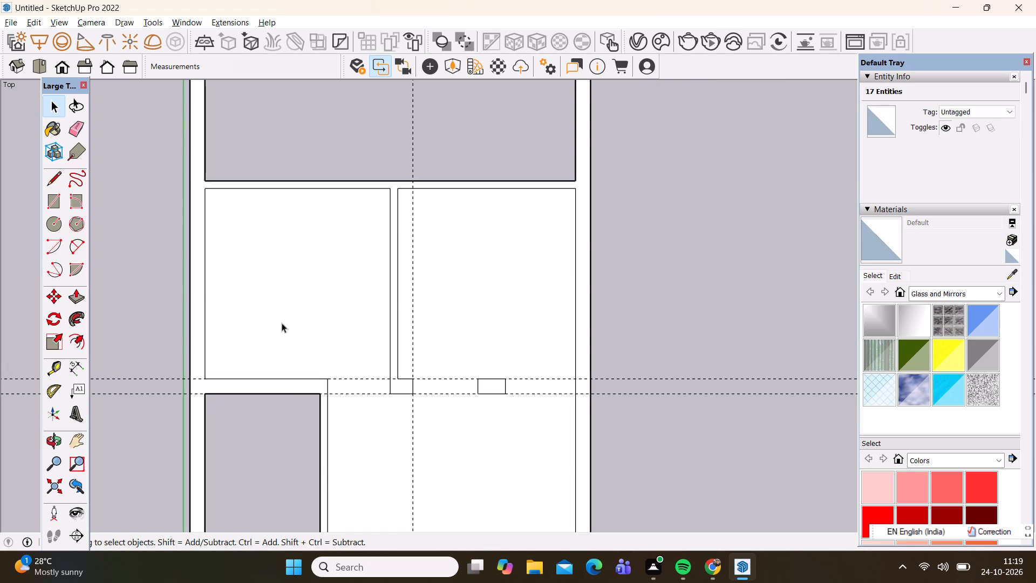
key(Delete)
Return to the top view of the plan and delete all construction guides.
scroll(308, 289, down, 1)
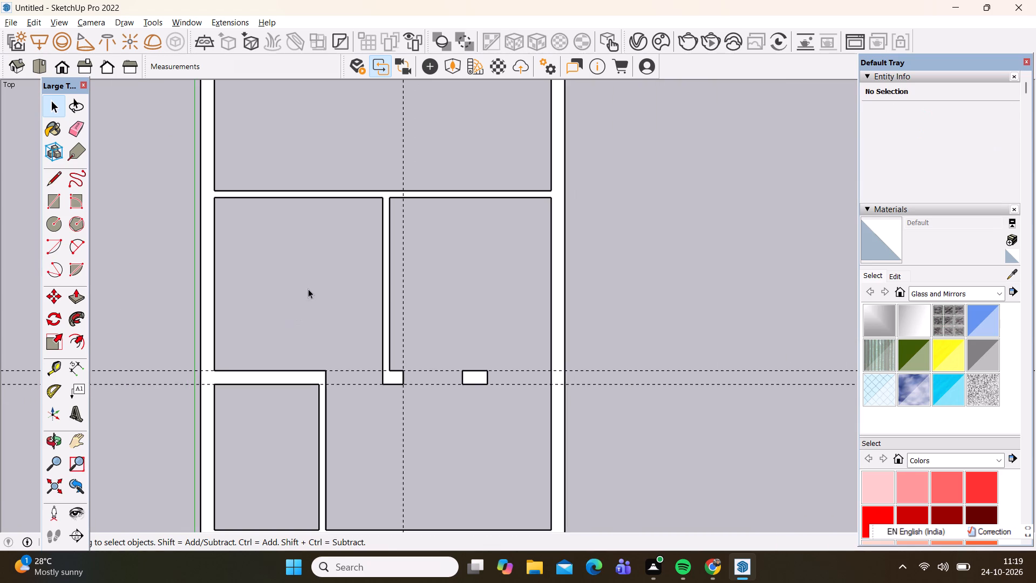
scroll(308, 289, down, 4)
middle_drag(330, 453, 324, 442)
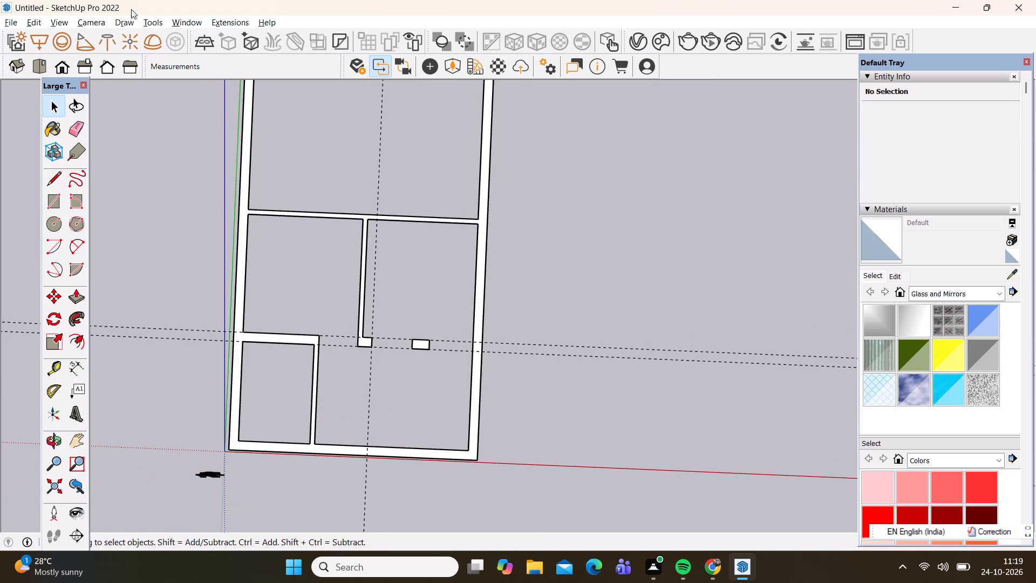
click(38, 65)
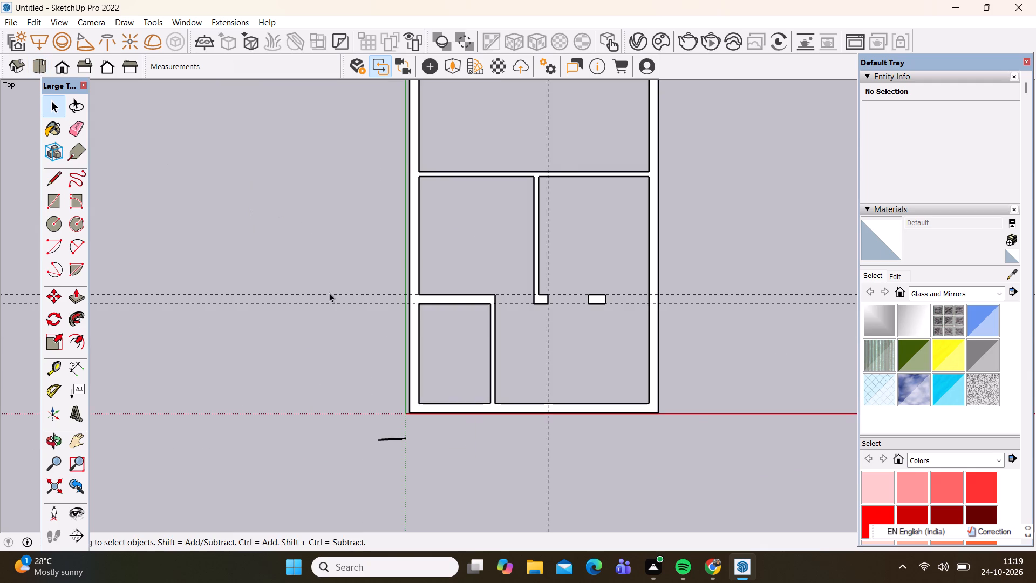
scroll(327, 293, up, 2)
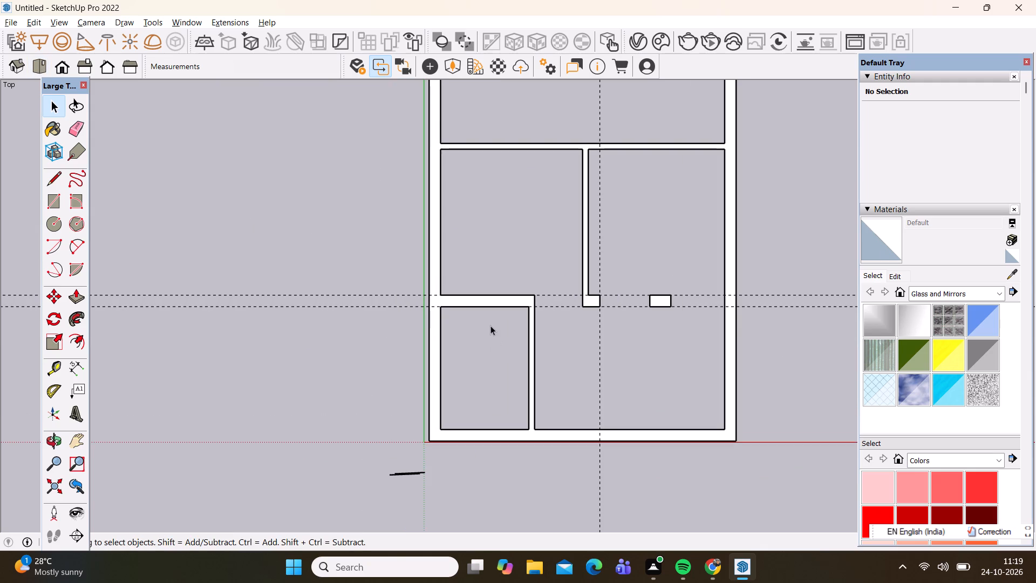
click(30, 19)
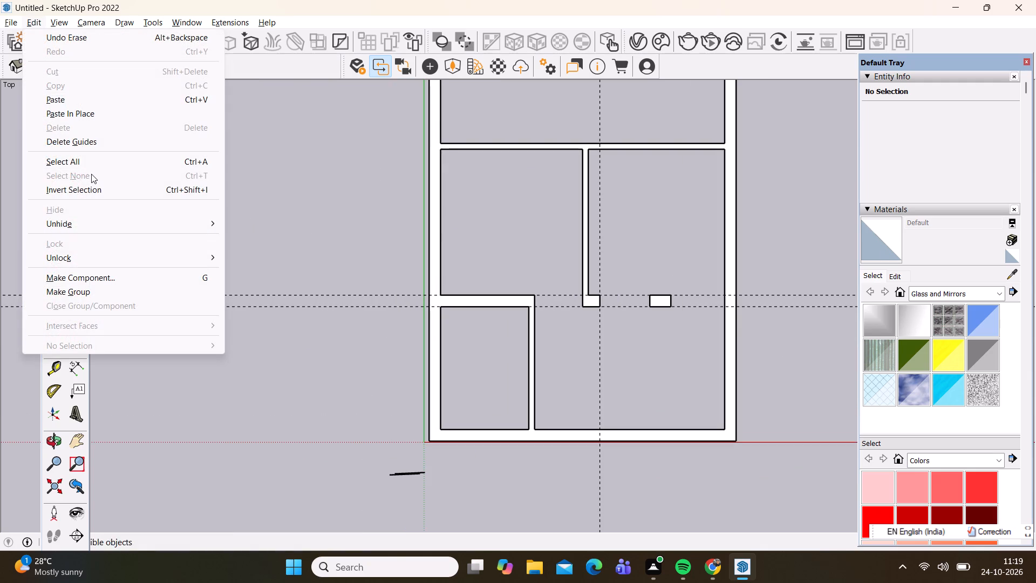
click(65, 142)
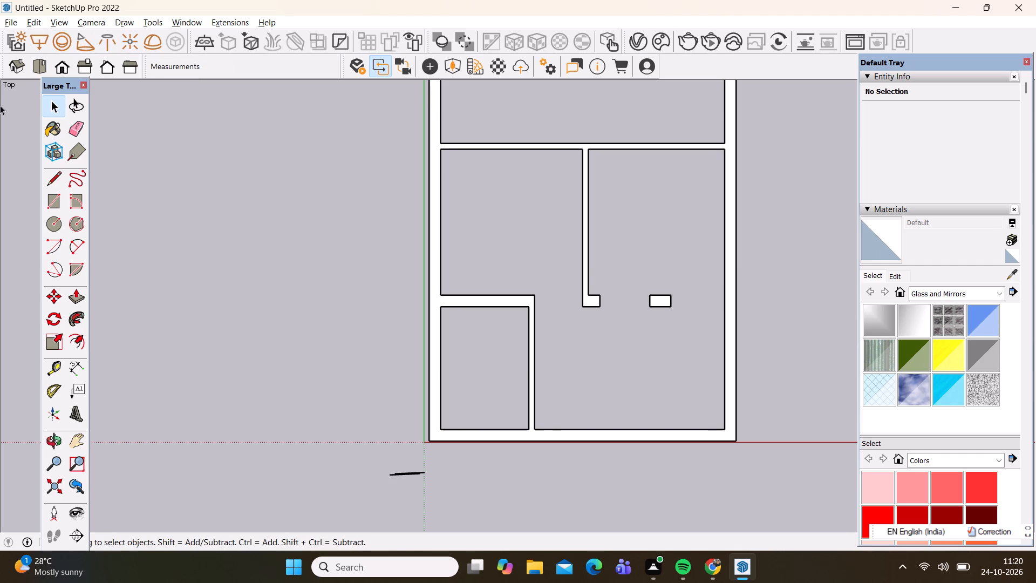
Place a guide 2' below the small lower room's upper wall edge and another 3' below that guide.
key(t)
click(503, 306)
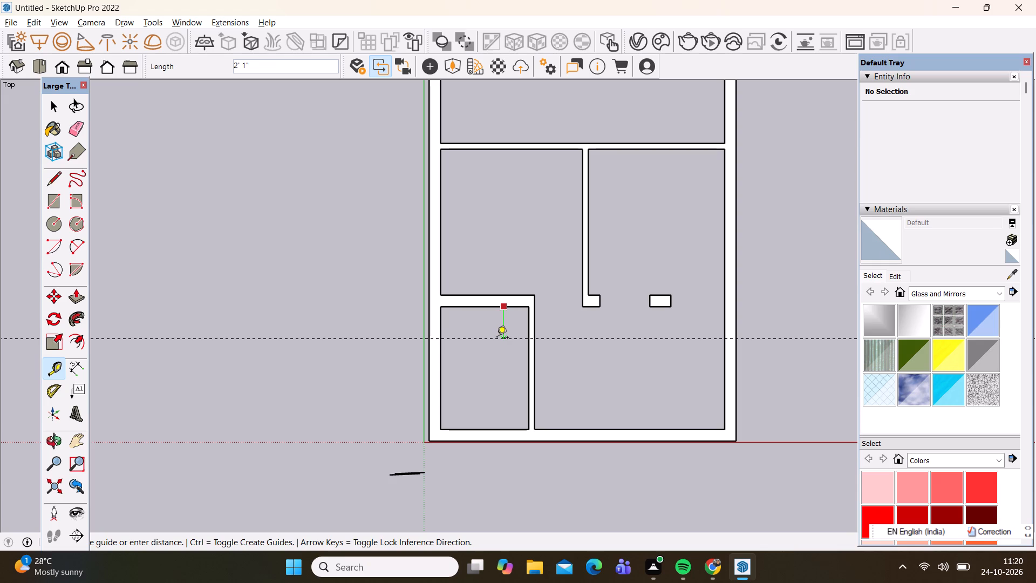
text(2')
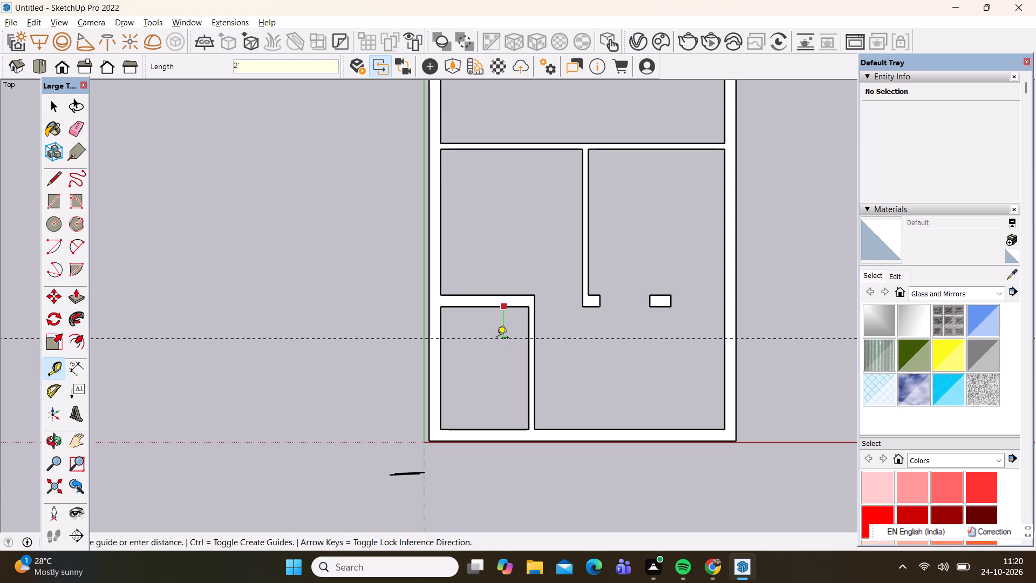
key(Return)
click(497, 338)
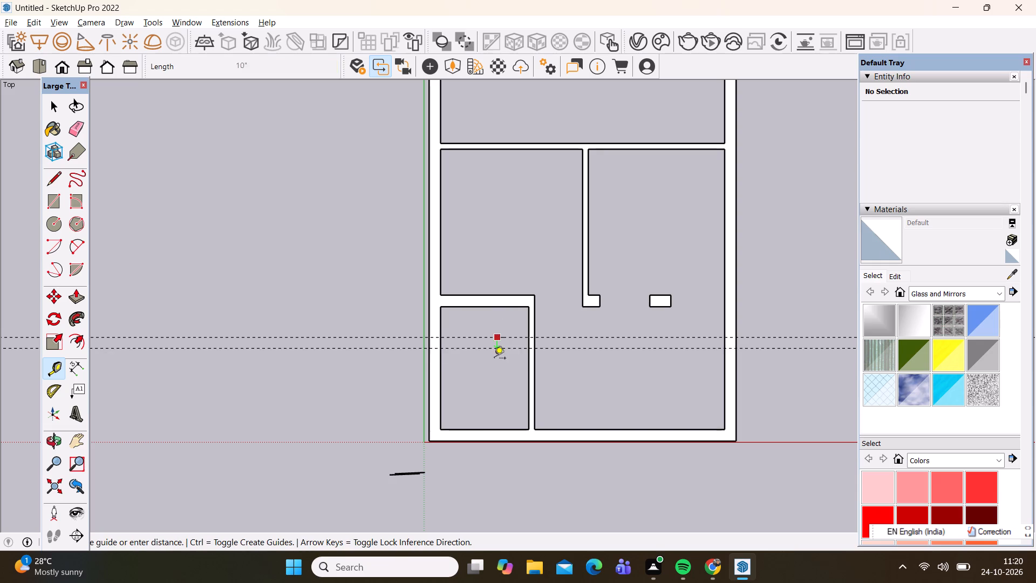
key(3)
key(apostrophe)
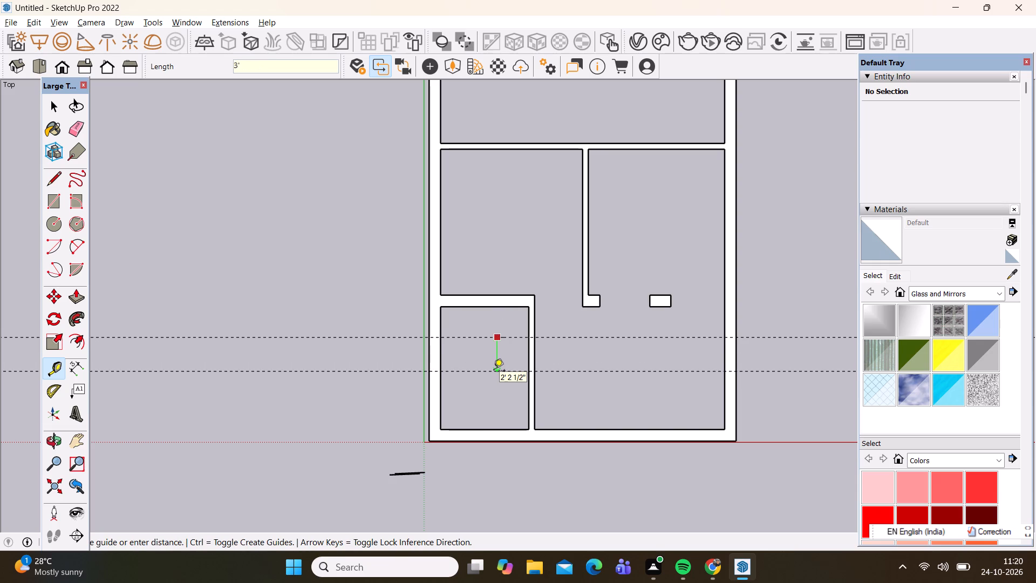
key(Return)
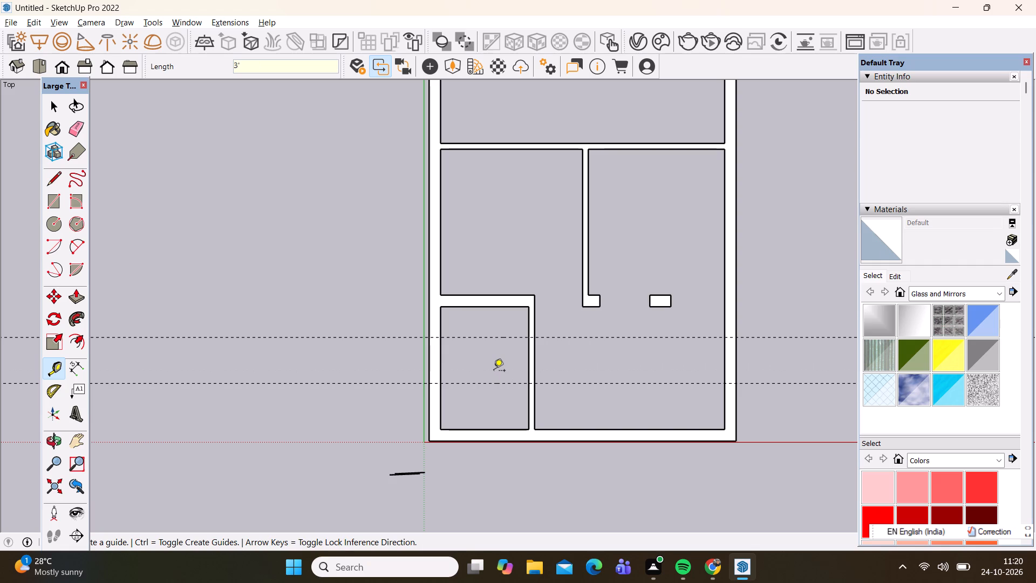
key(space)
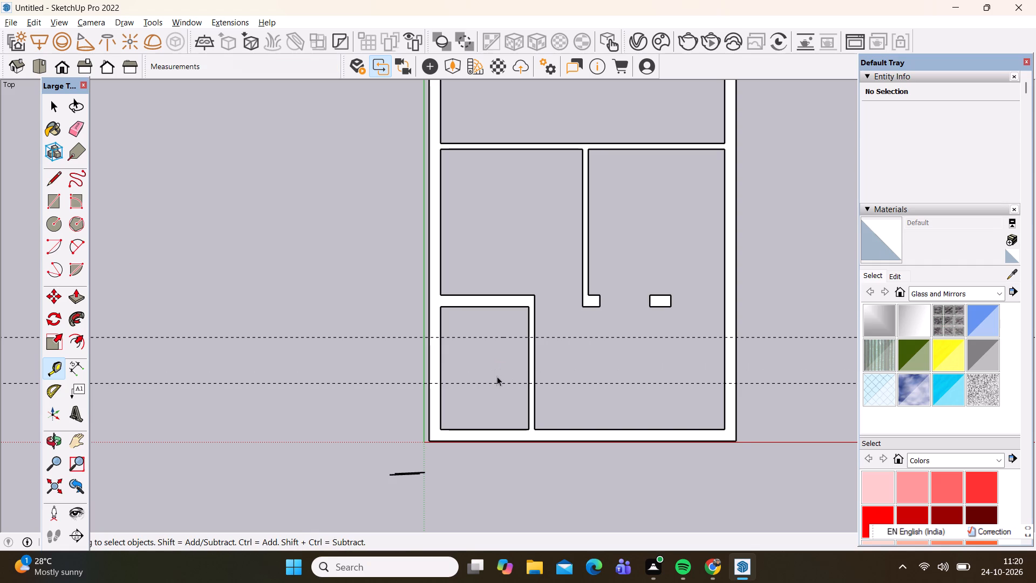
Draw a 3' by 4 1/2" rectangle across the small room's partition between the guides, and erase its side edges to open a doorway.
key(r)
scroll(521, 376, up, 7)
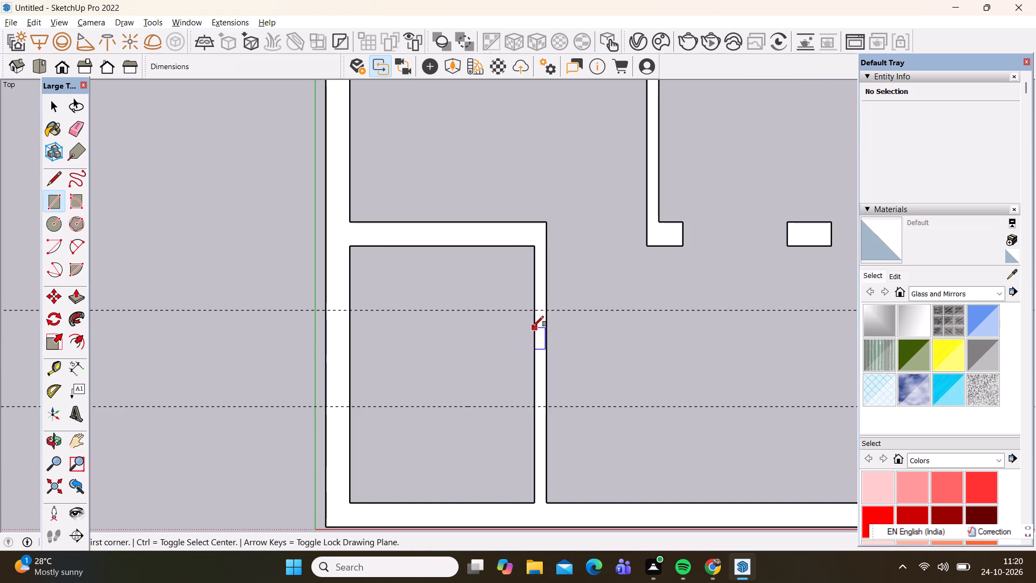
click(535, 308)
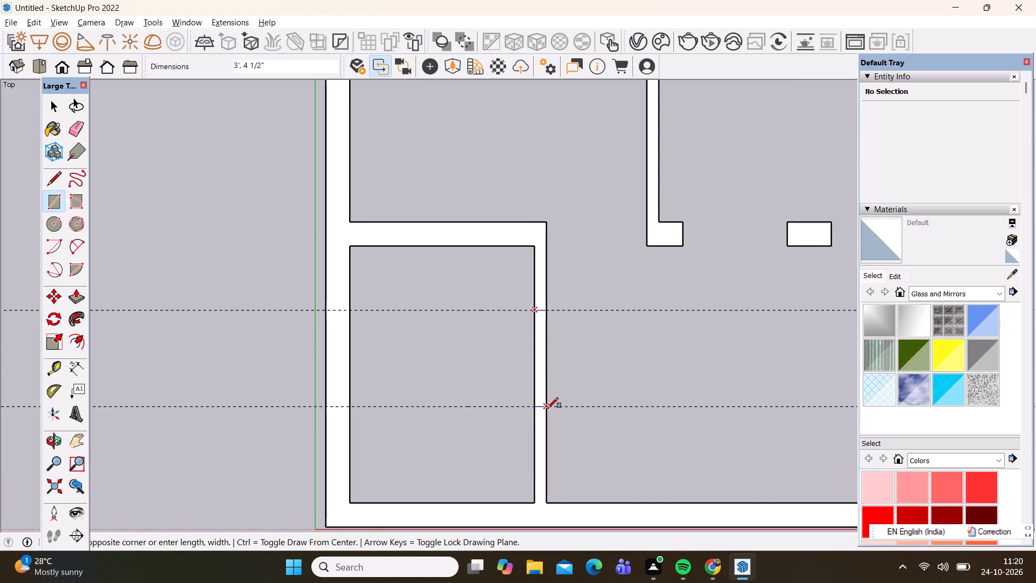
click(548, 408)
key(space)
text(e)
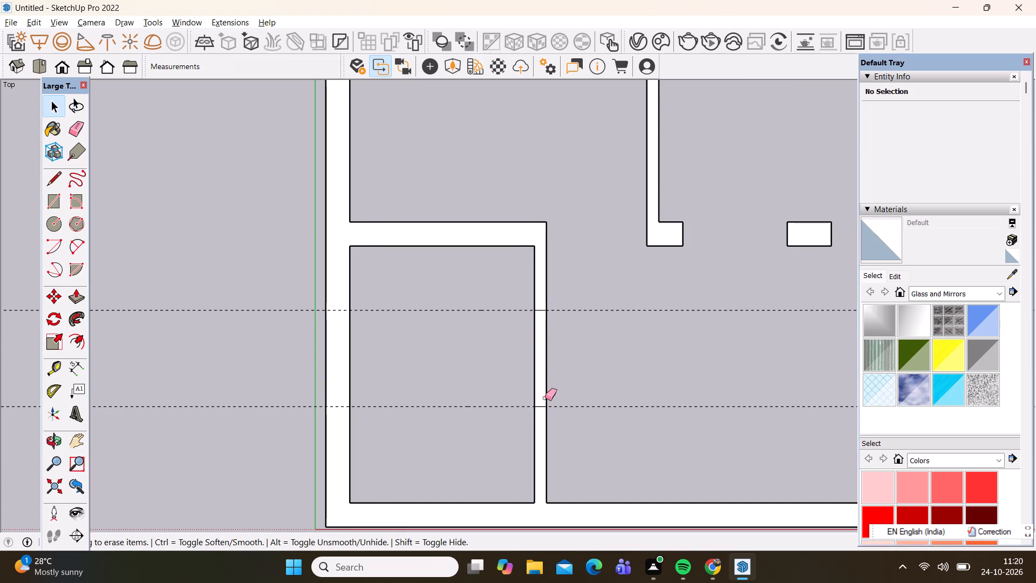
drag(528, 370, 549, 370)
key(space)
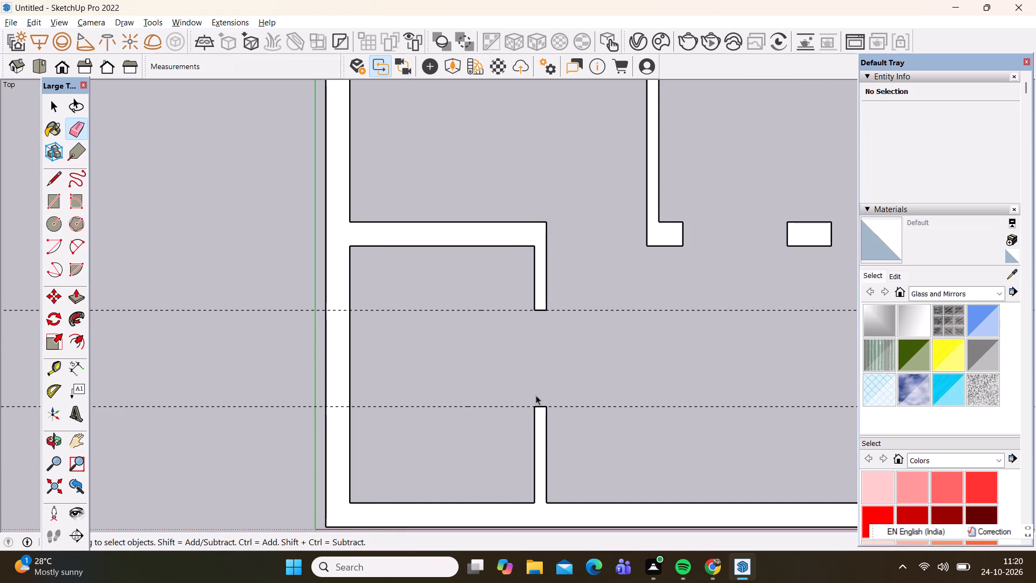
Delete all guides used for the small room's doorway.
click(42, 25)
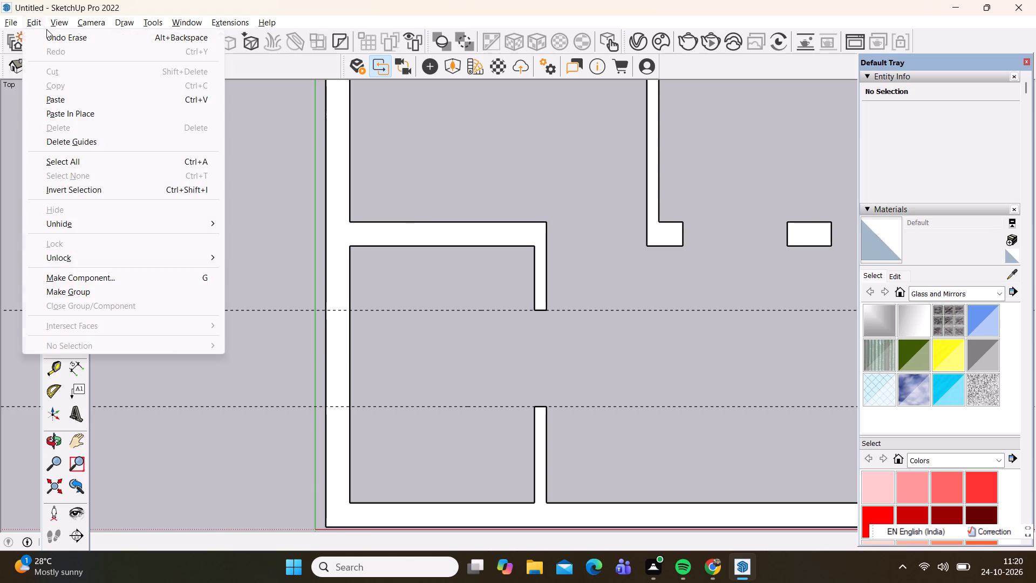
click(89, 139)
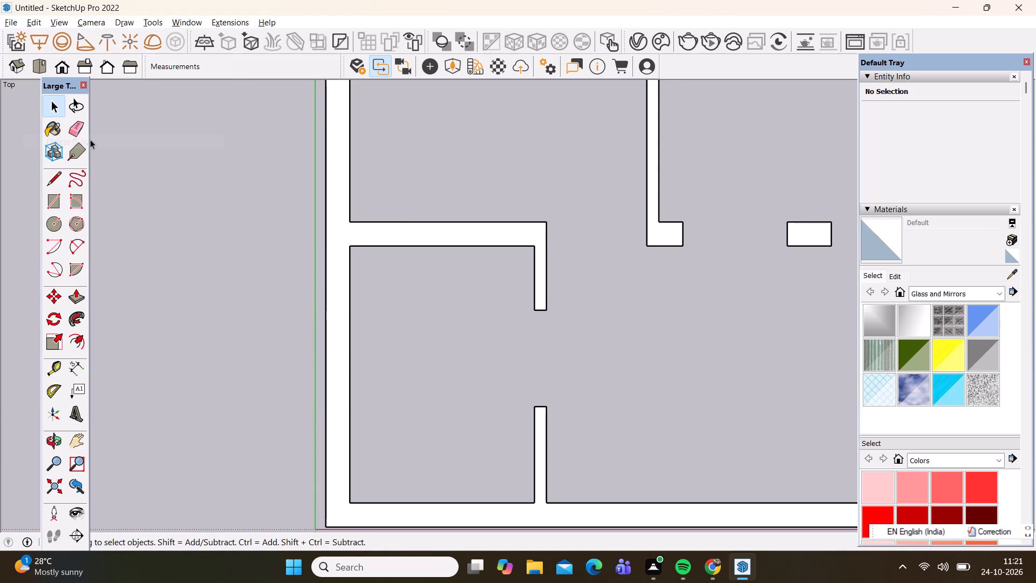
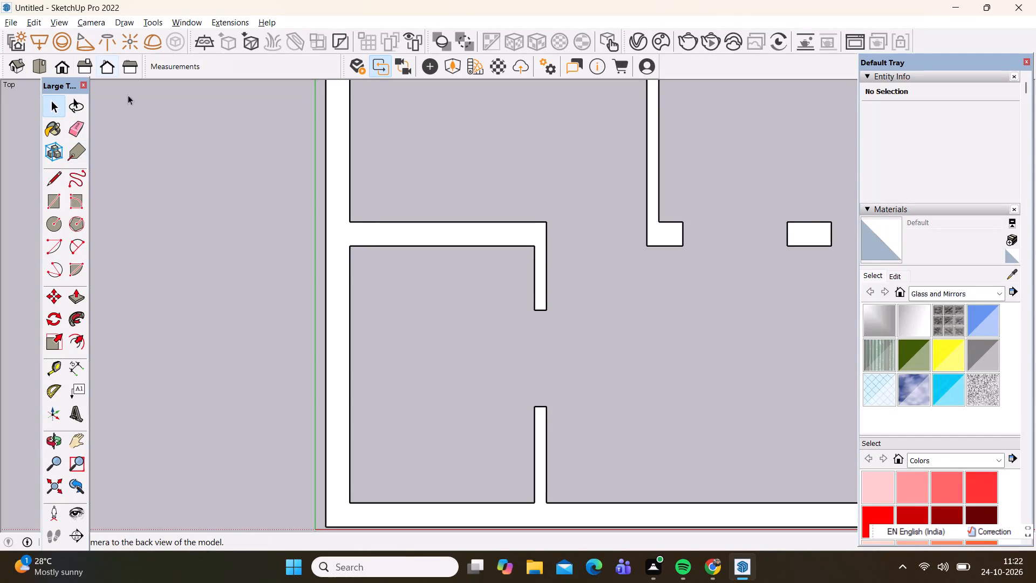
Place a guide 5' from the small room partition's outer face and another along the inner edge of the opposite exterior wall.
scroll(210, 220, down, 6)
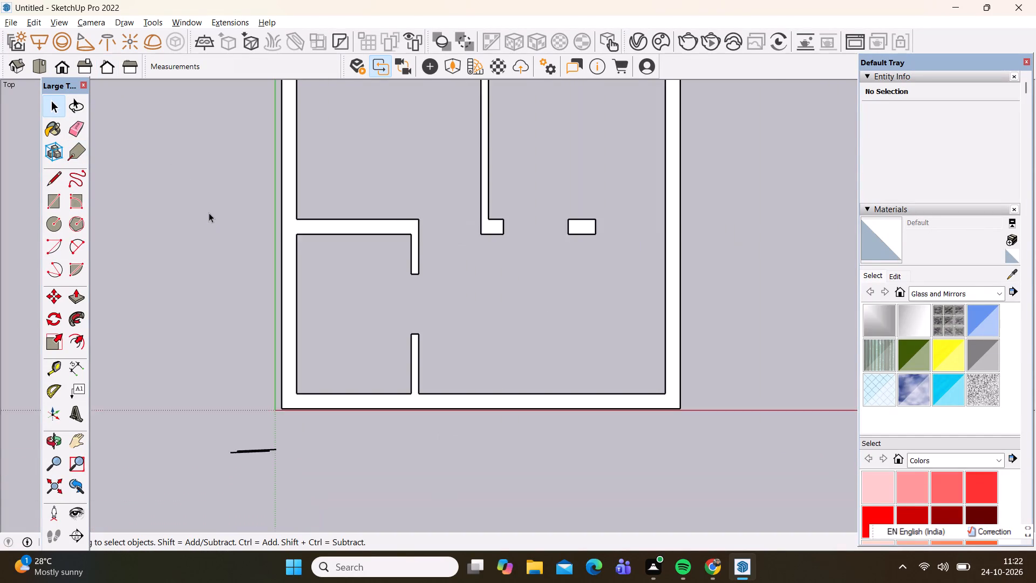
scroll(209, 213, down, 4)
middle_drag(259, 408, 263, 313)
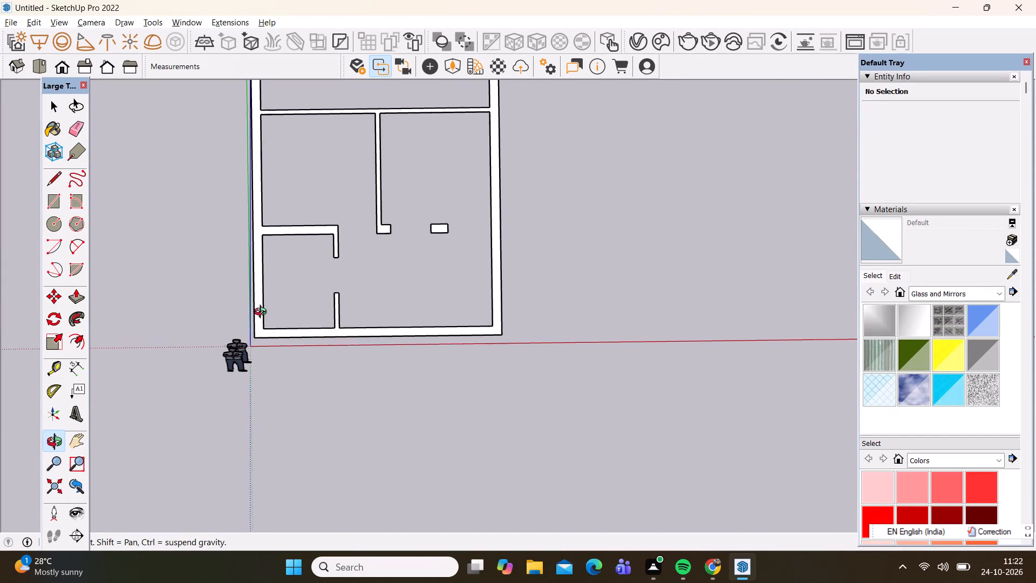
middle_drag(263, 313, 260, 121)
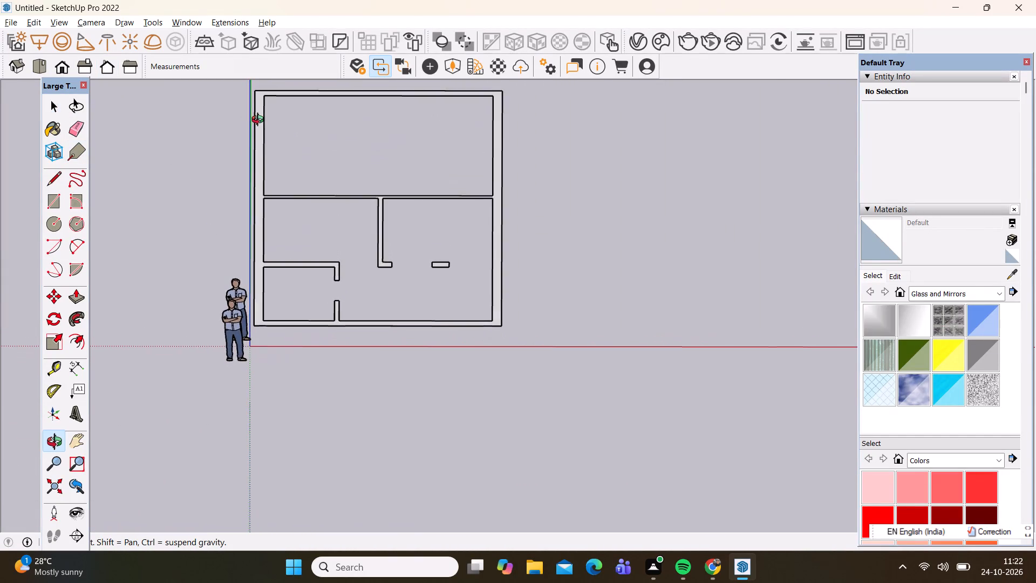
middle_drag(260, 121, 260, 79)
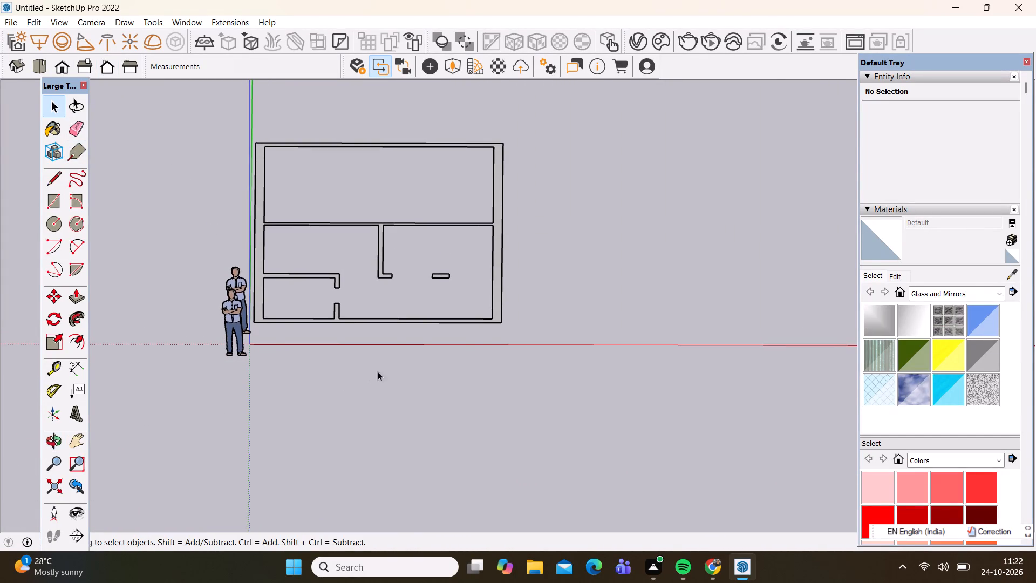
scroll(465, 338, up, 5)
middle_drag(445, 410, 455, 376)
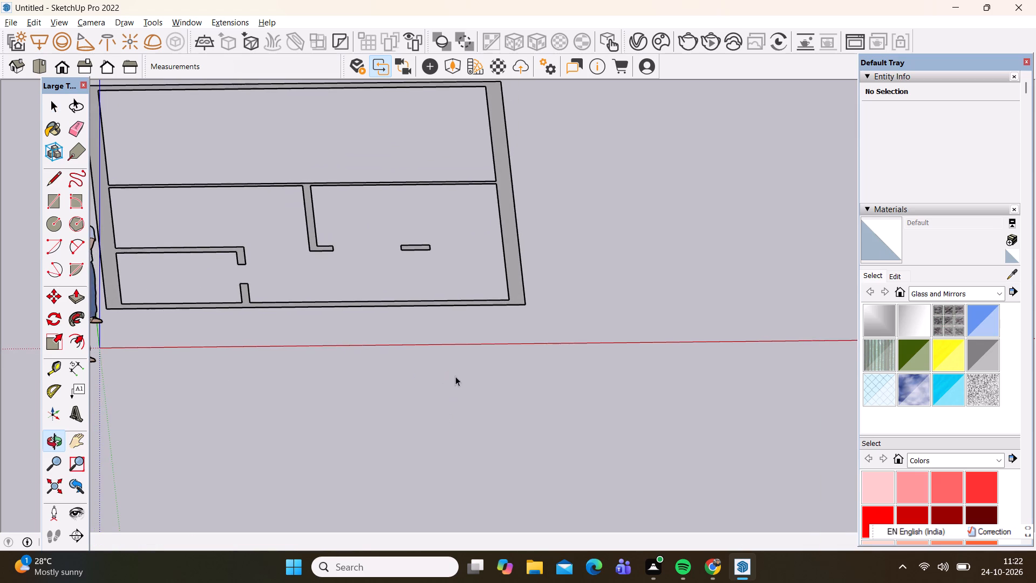
scroll(198, 288, down, 3)
scroll(222, 283, up, 1)
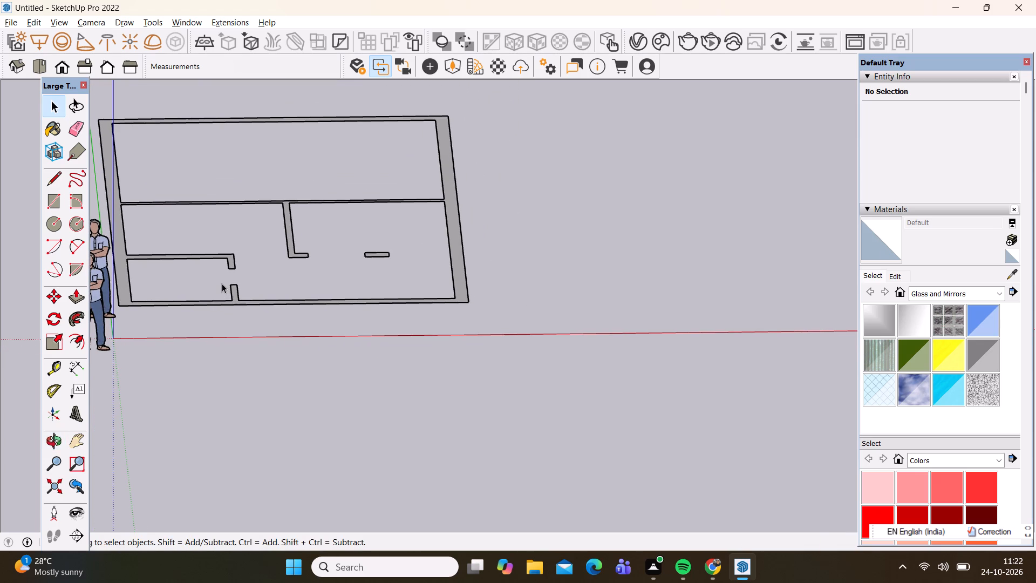
key(t)
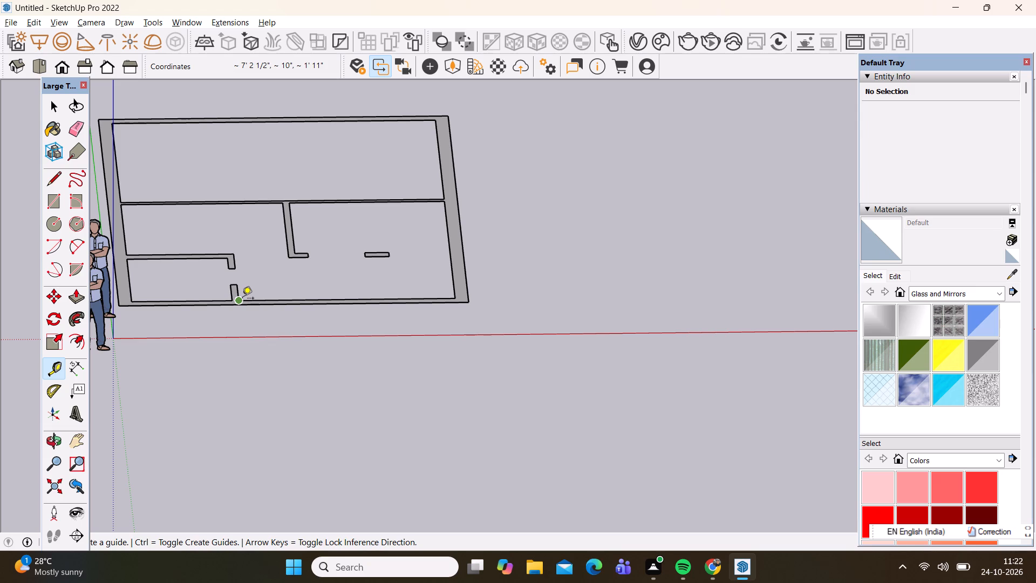
middle_drag(243, 344, 219, 332)
scroll(197, 234, up, 2)
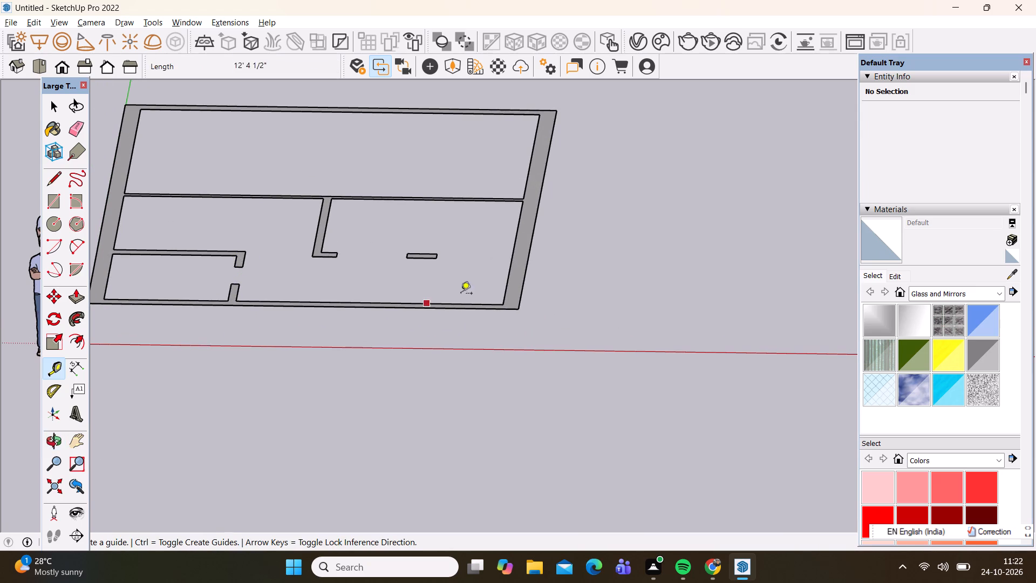
scroll(472, 291, down, 5)
middle_drag(264, 358, 294, 363)
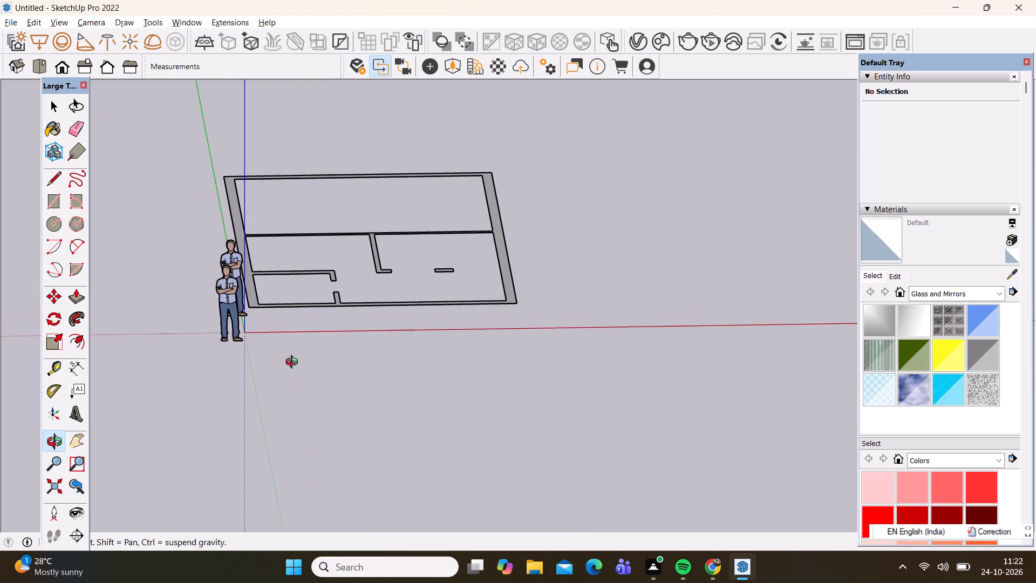
middle_drag(294, 363, 288, 429)
scroll(383, 205, up, 2)
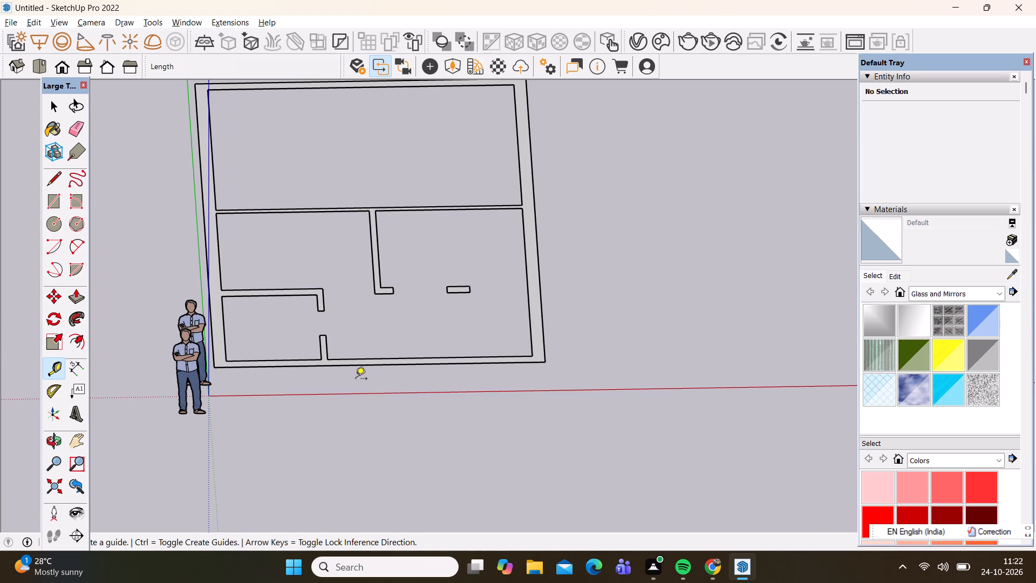
scroll(313, 347, up, 2)
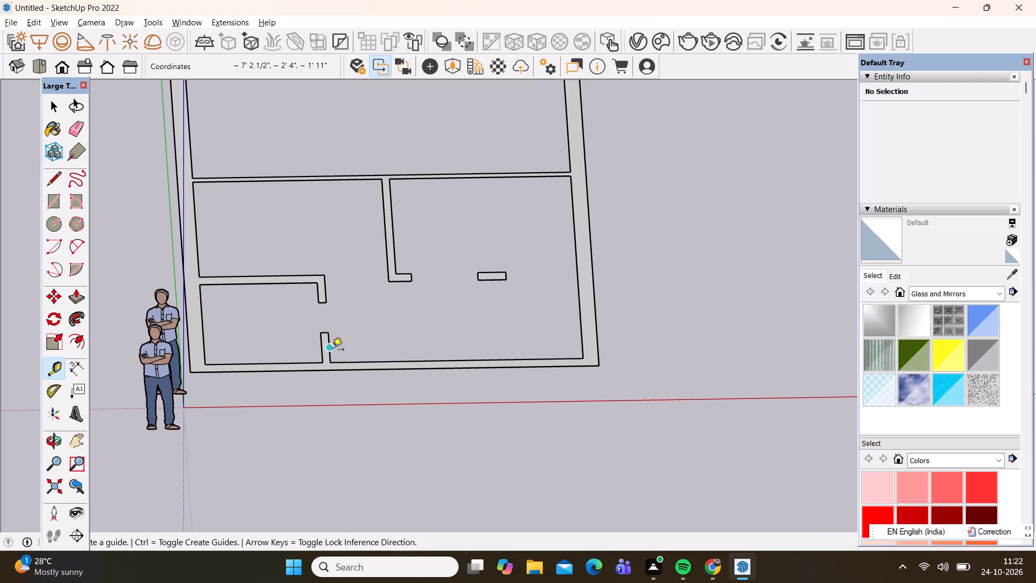
click(332, 348)
key(5)
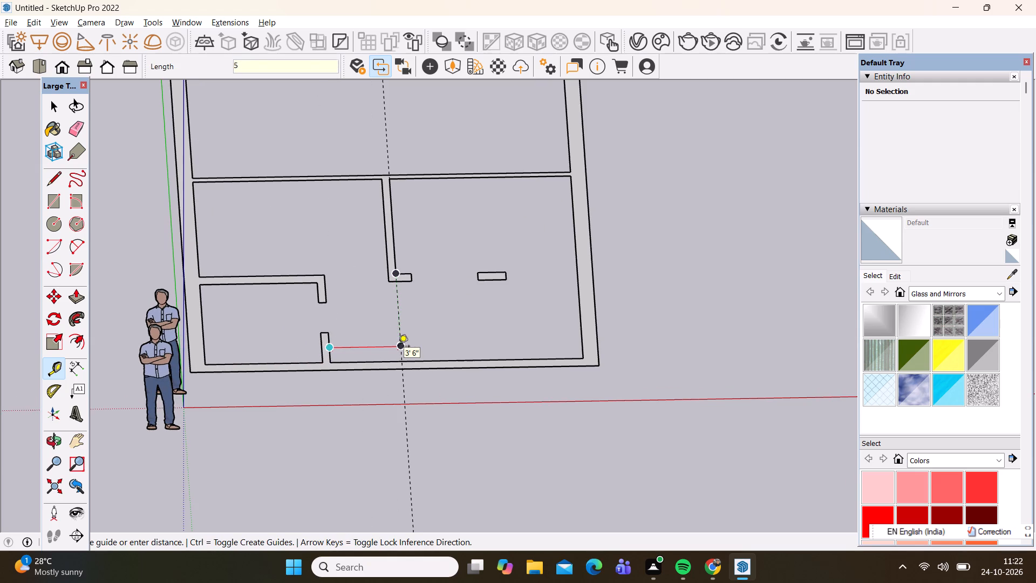
key(apostrophe)
key(Return)
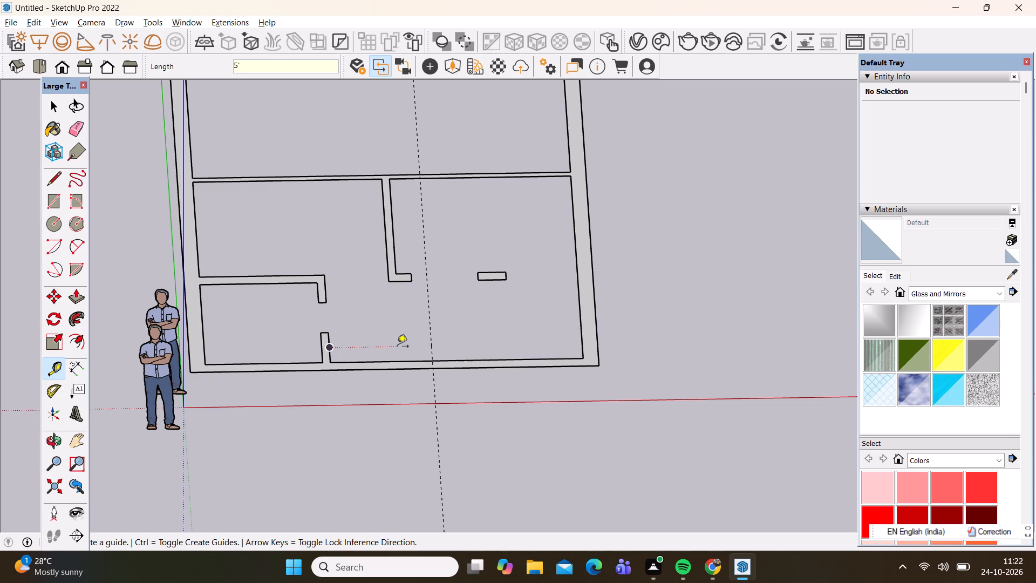
click(580, 320)
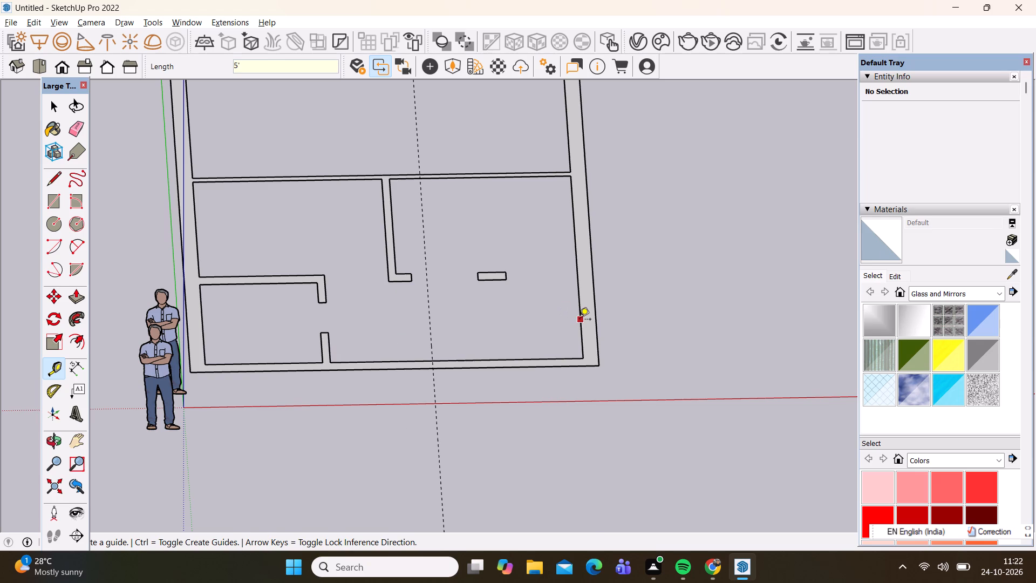
click(580, 322)
key(space)
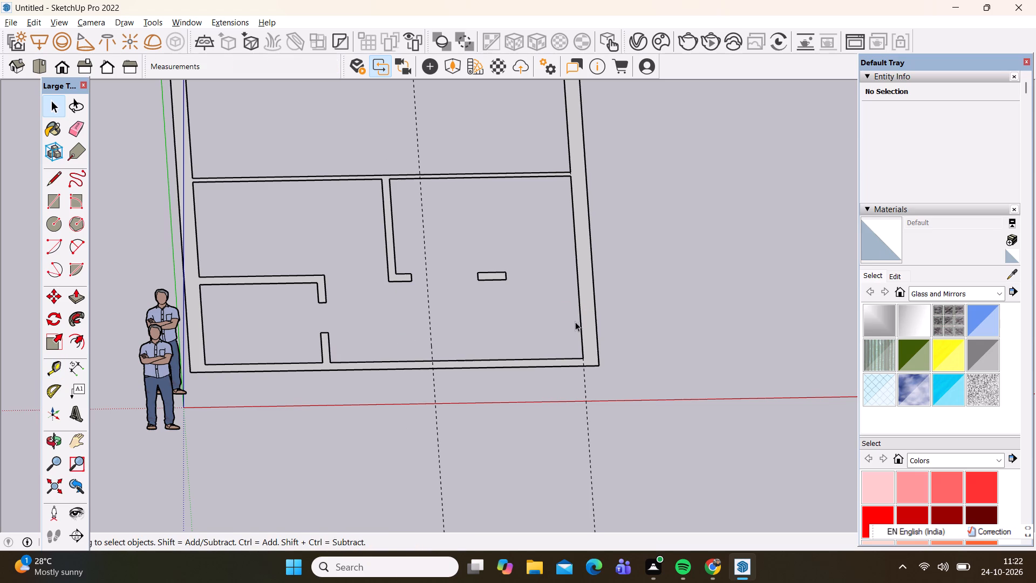
Draw a 7' 4 1/2" by 9" rectangle across the front exterior wall between the guides, and erase its long edges to open the wall.
key(r)
scroll(413, 380, up, 4)
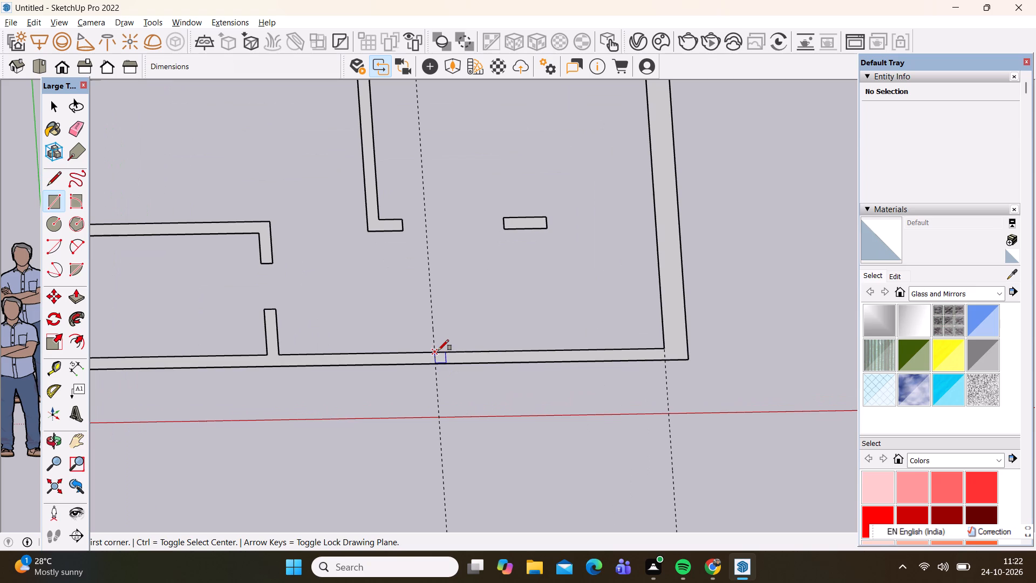
click(438, 350)
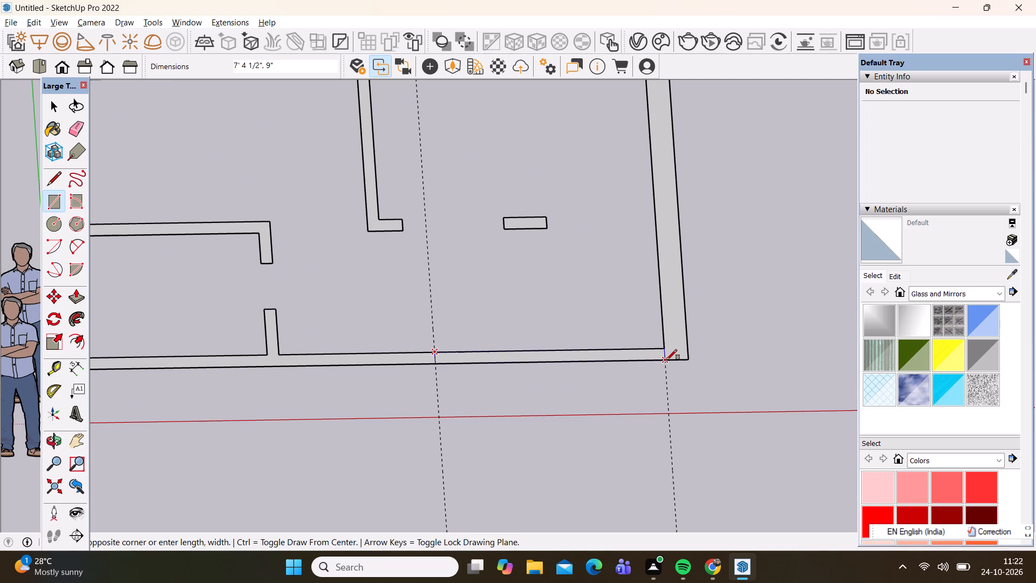
click(666, 360)
key(space)
scroll(475, 376, up, 2)
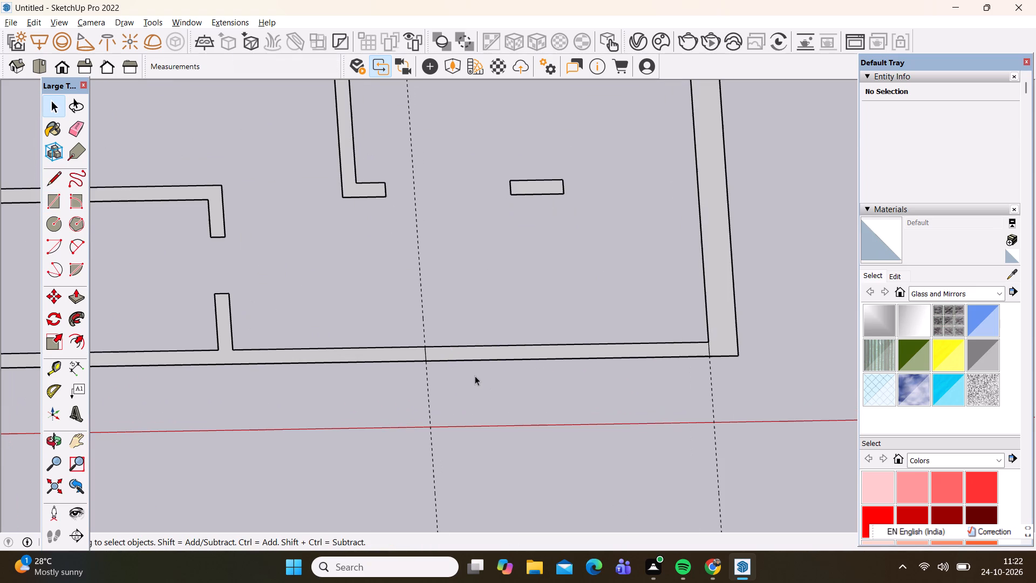
key(e)
drag(479, 372, 483, 336)
key(space)
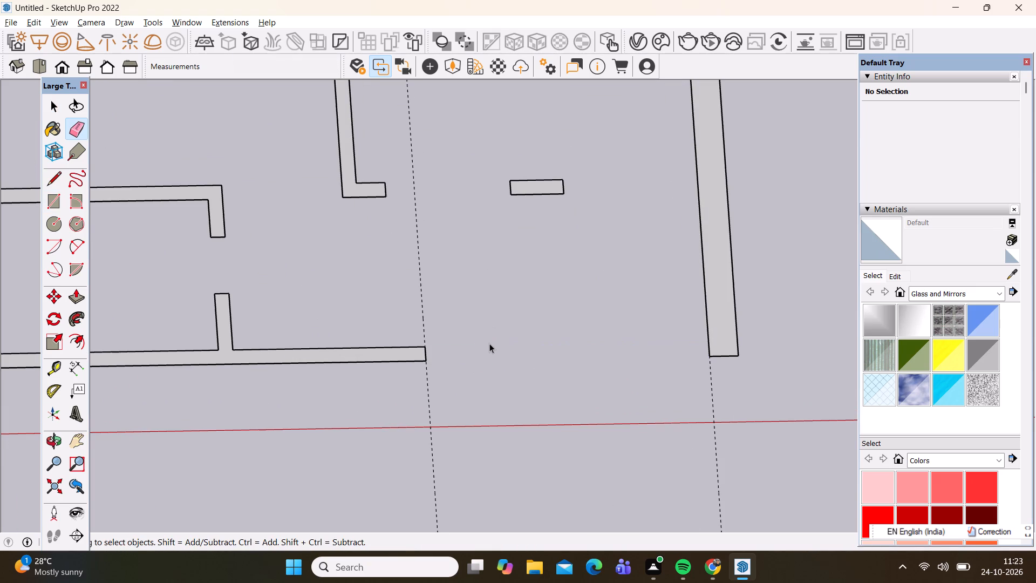
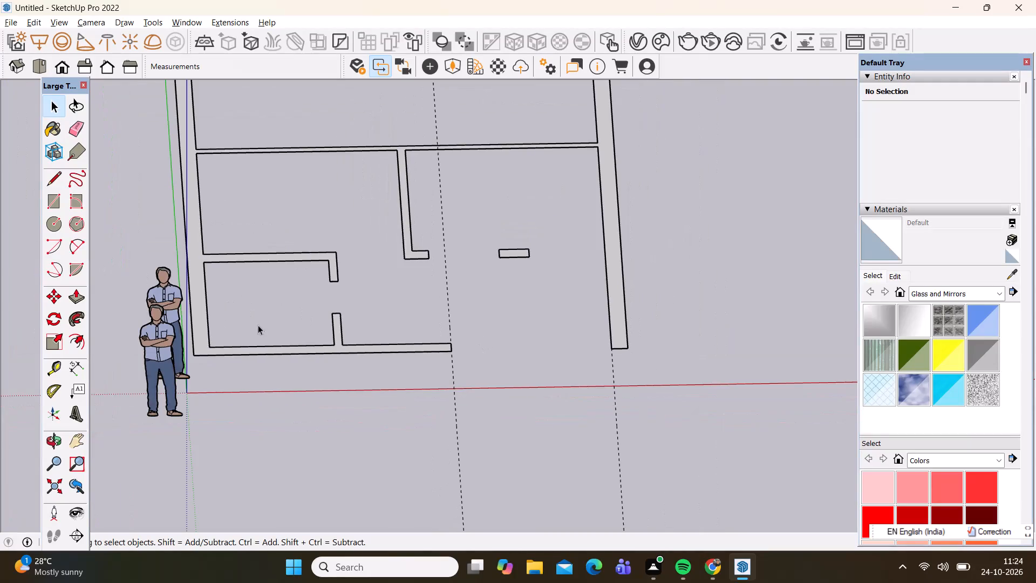
Delete all construction guides from the model.
click(29, 22)
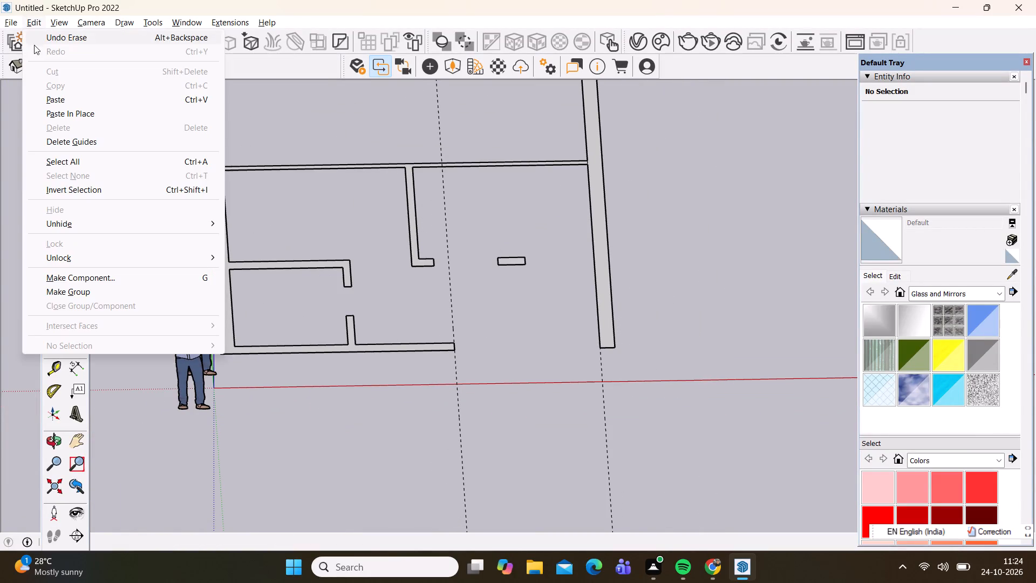
click(67, 145)
Extrude the connected wall faces of the floor plan upward by 10' with Push/Pull.
scroll(310, 411, down, 5)
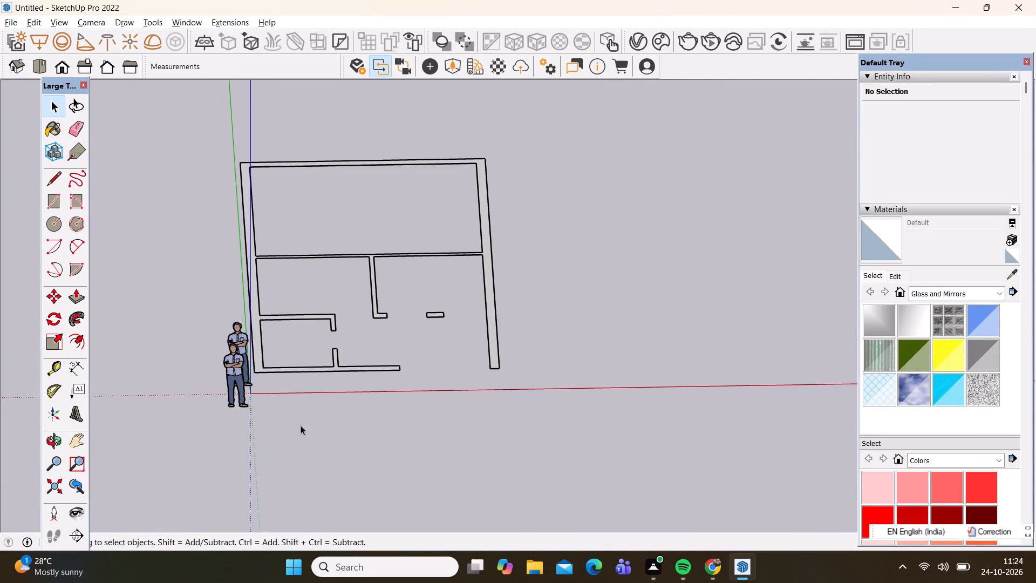
middle_drag(296, 425, 305, 412)
scroll(247, 353, up, 2)
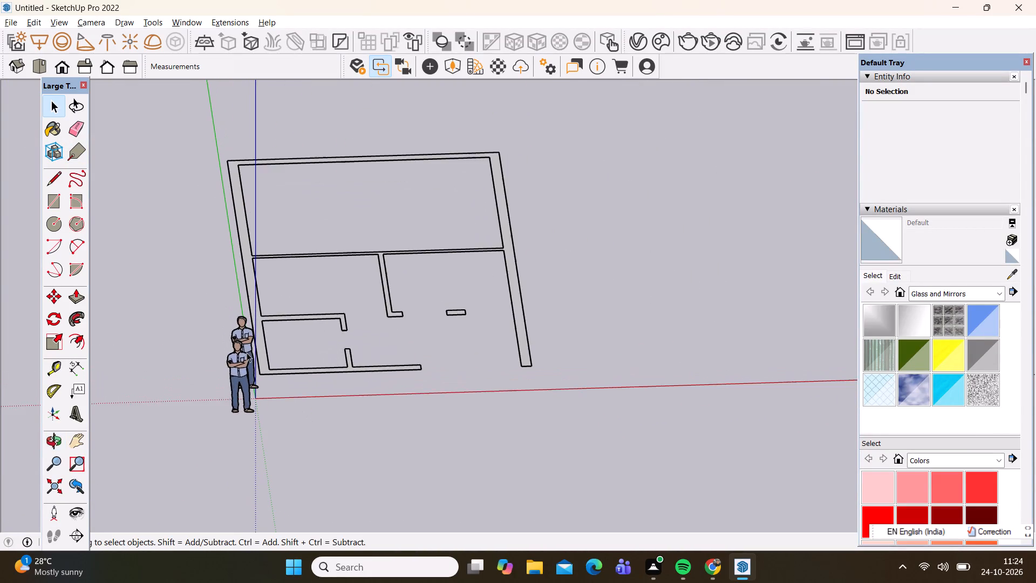
scroll(248, 352, up, 2)
click(75, 297)
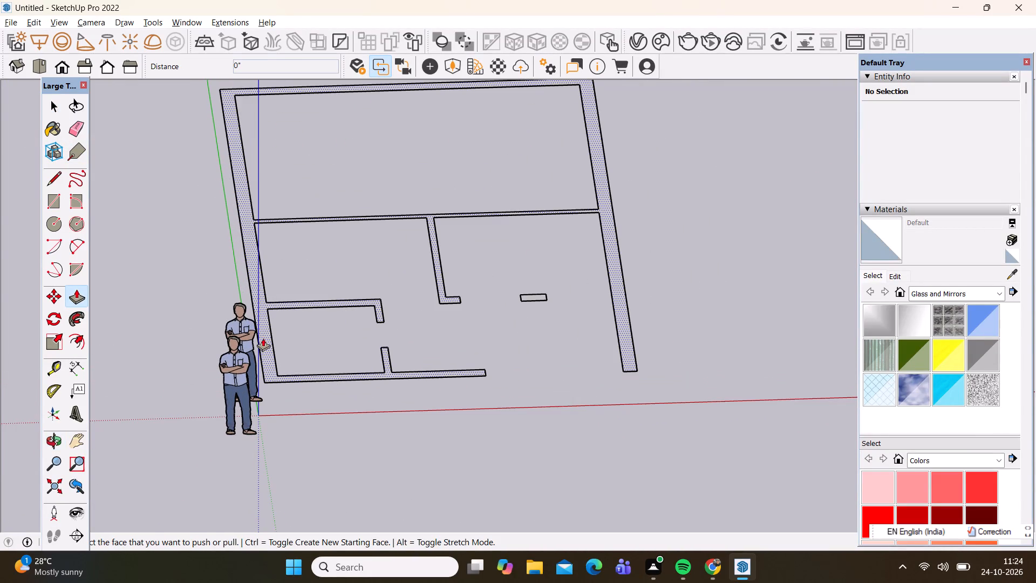
click(264, 347)
text(10')
key(Return)
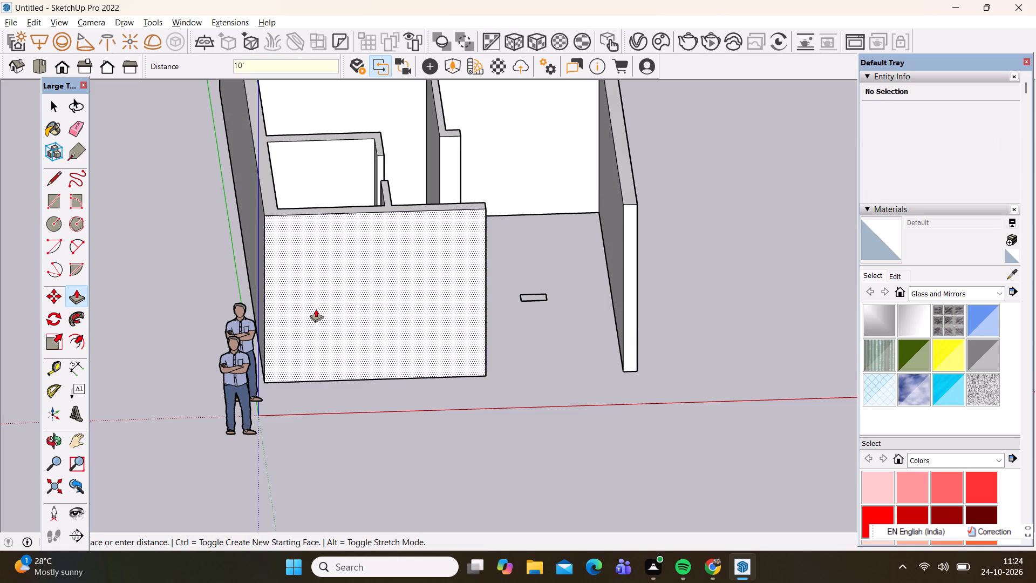
Extrude the small freestanding rectangle between the partition stub and the exterior side wall upward by 10'.
double_click(540, 293)
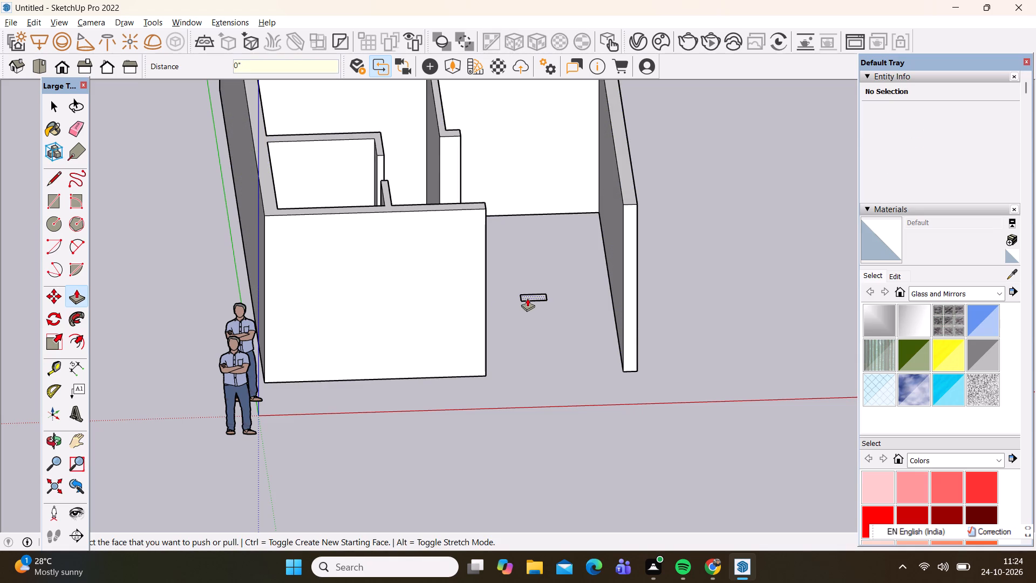
click(528, 297)
text(10')
key(Return)
key(space)
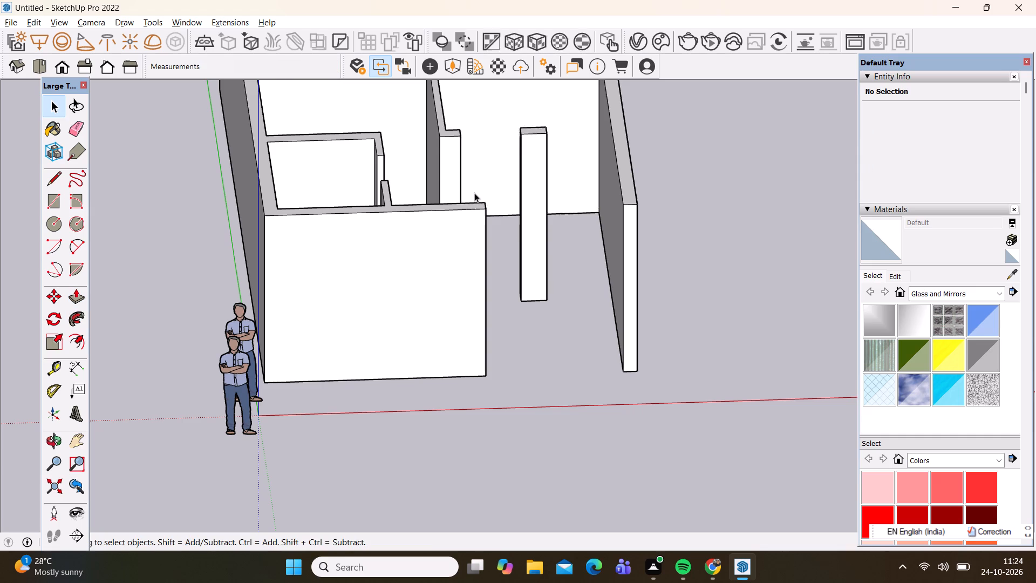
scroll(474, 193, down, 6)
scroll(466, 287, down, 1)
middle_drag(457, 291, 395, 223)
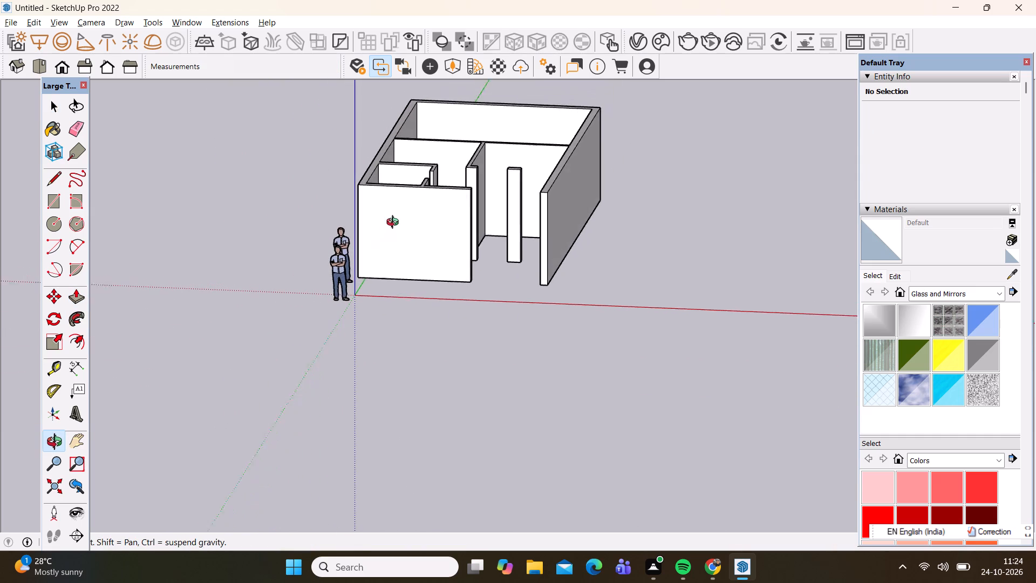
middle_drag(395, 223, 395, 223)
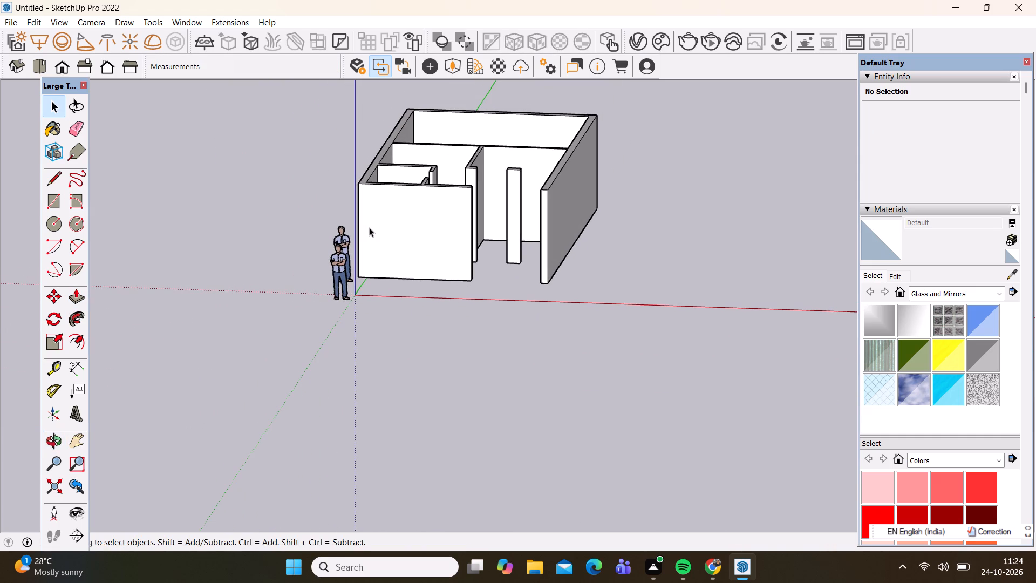
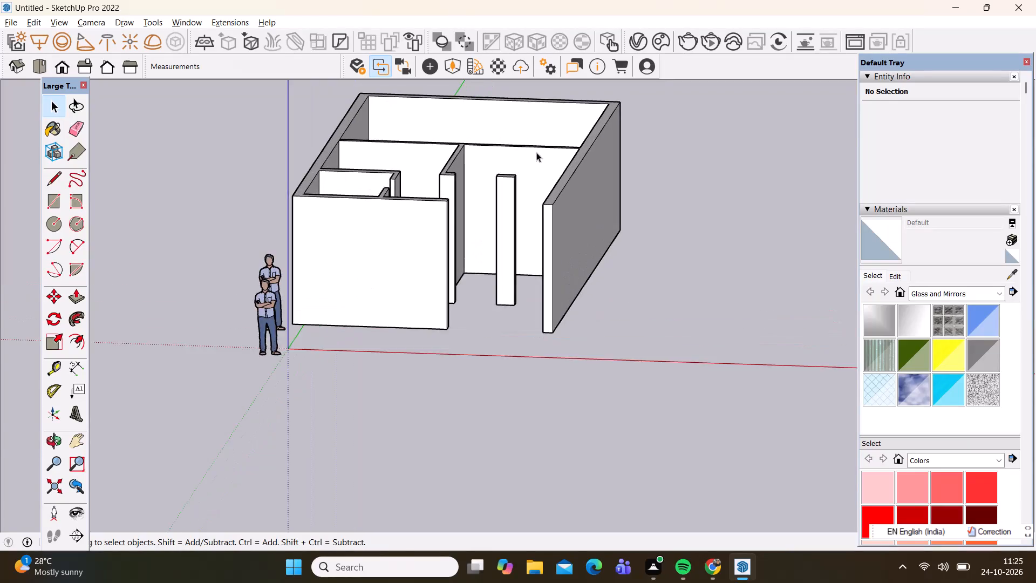
Place a construction guide 3' below the top edge of the freestanding pillar, on the face towards the exterior side wall.
middle_drag(556, 235, 448, 328)
scroll(556, 238, down, 1)
scroll(448, 267, up, 3)
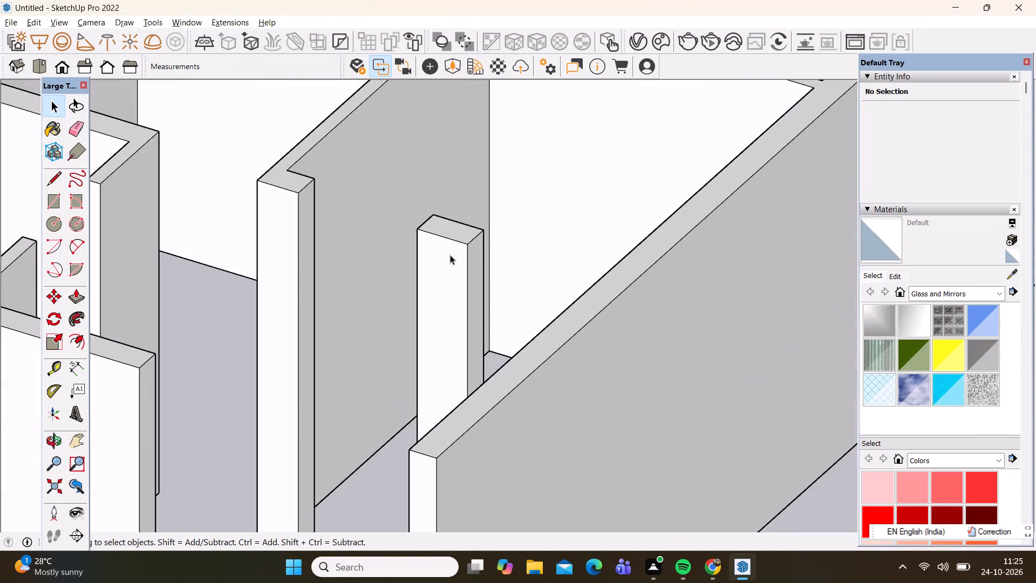
scroll(450, 255, up, 4)
key(t)
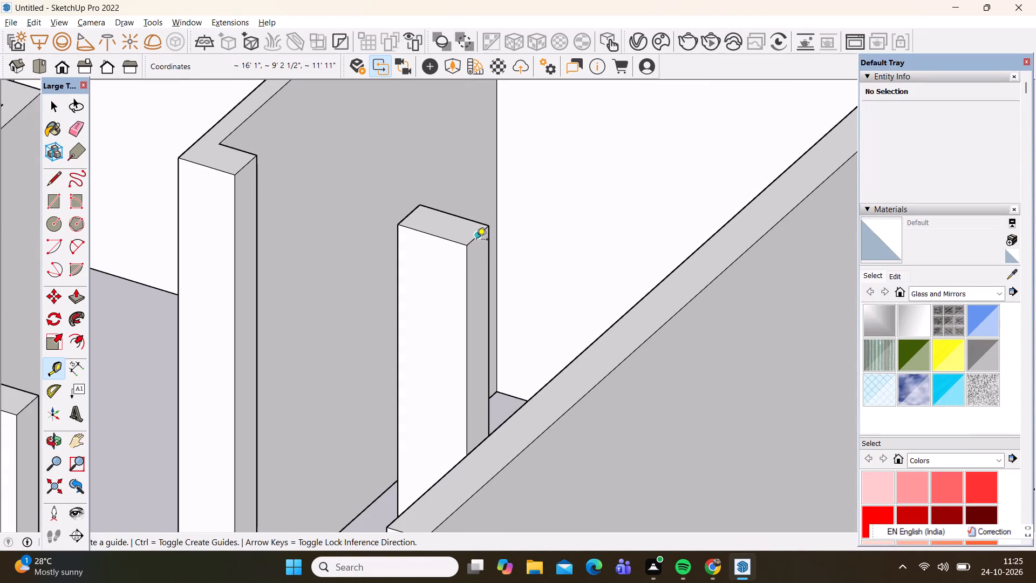
click(476, 238)
middle_drag(471, 337, 477, 404)
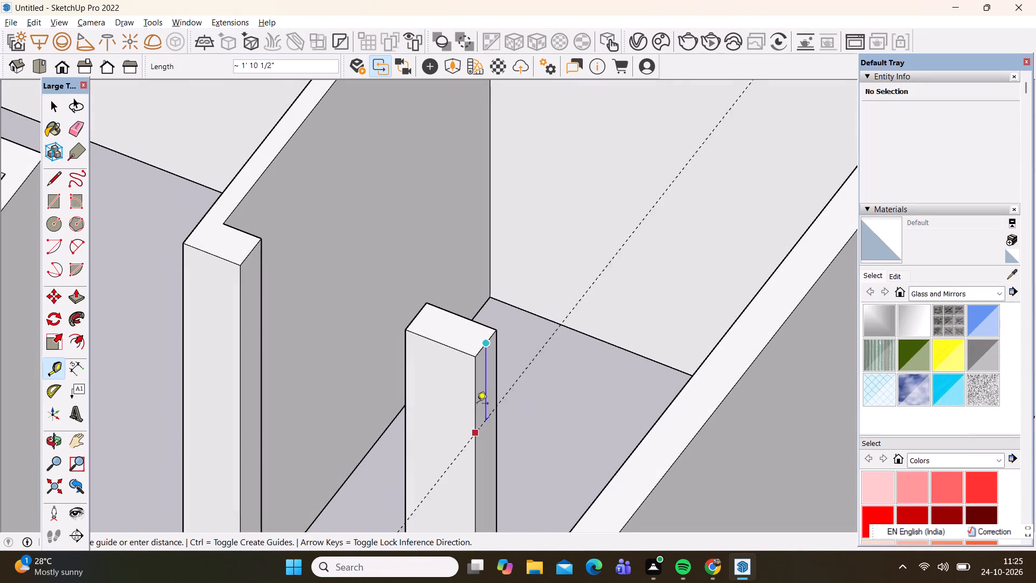
scroll(453, 289, down, 6)
scroll(482, 391, up, 4)
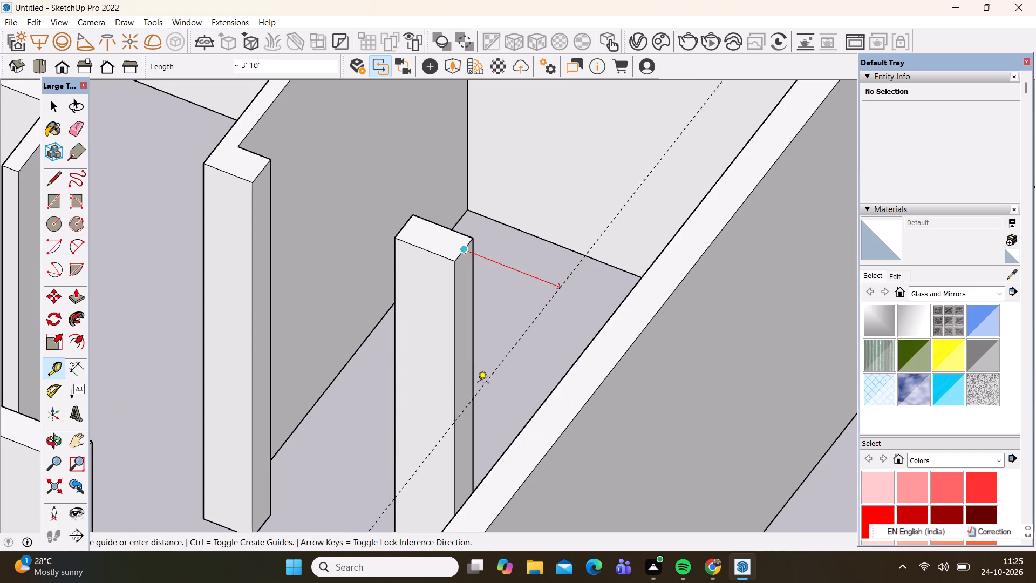
text(3')
key(Return)
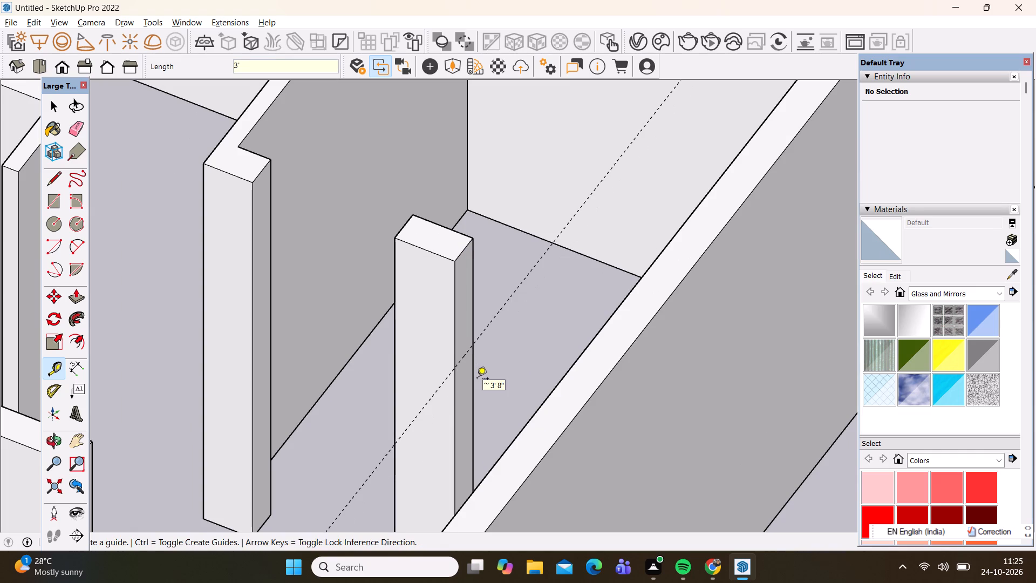
key(space)
Draw a 9" line across that pillar face along the guide, splitting off its upper part.
key(l)
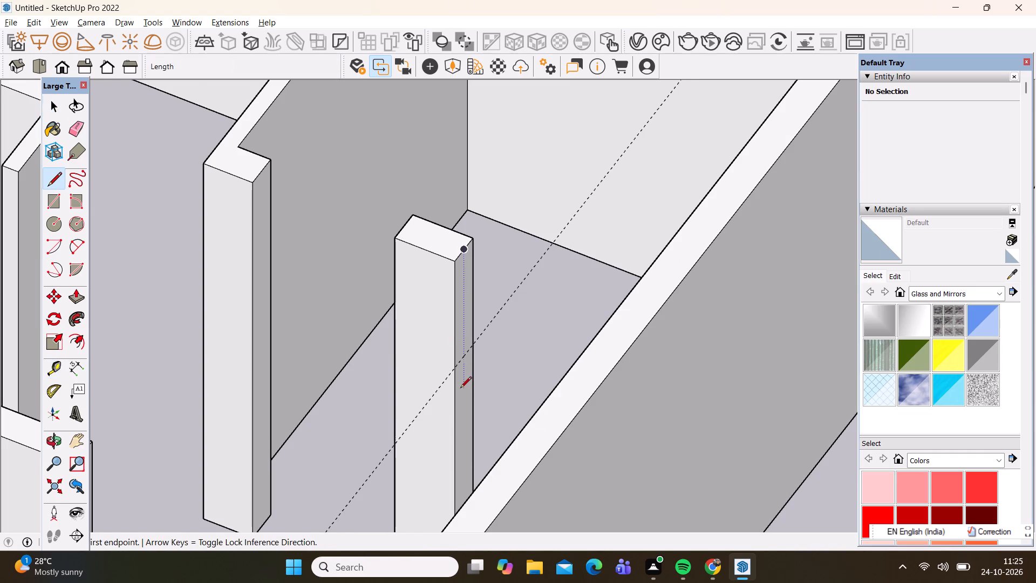
scroll(460, 391, up, 5)
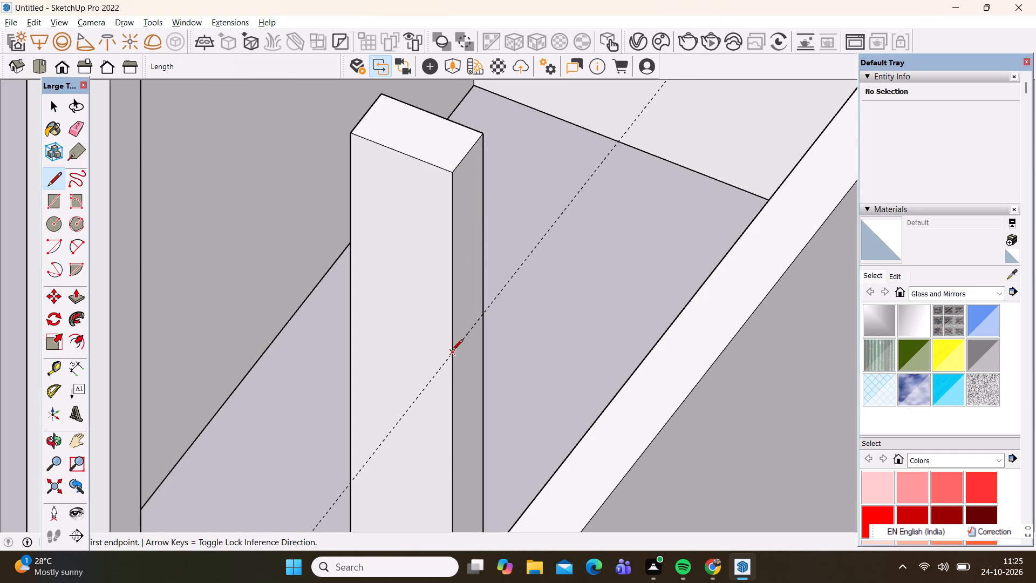
click(452, 351)
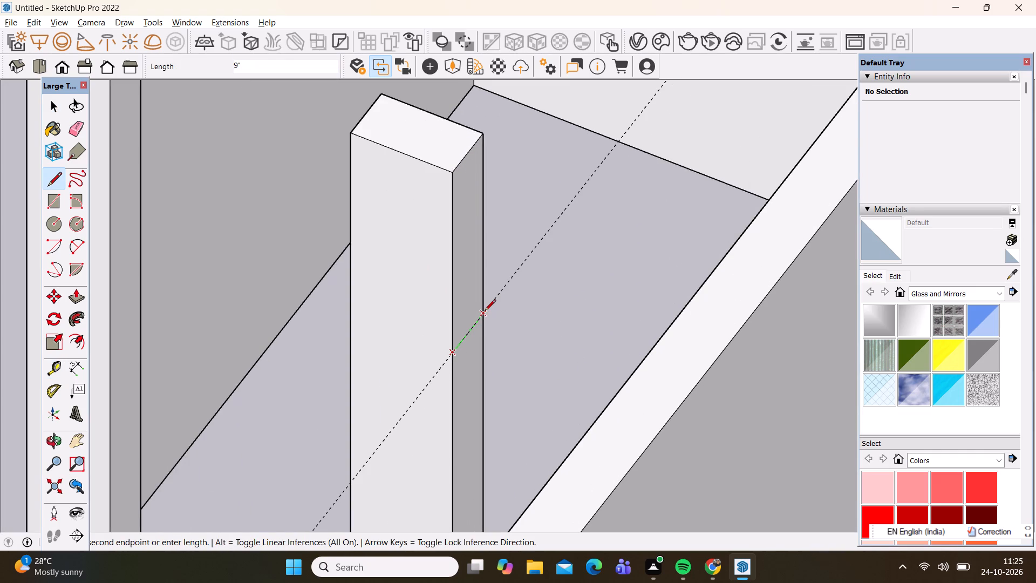
click(485, 311)
key(space)
Extrude the upper part of the pillar's split face by 3' 6" to meet the exterior side wall, forming a lintel over the opening.
key(p)
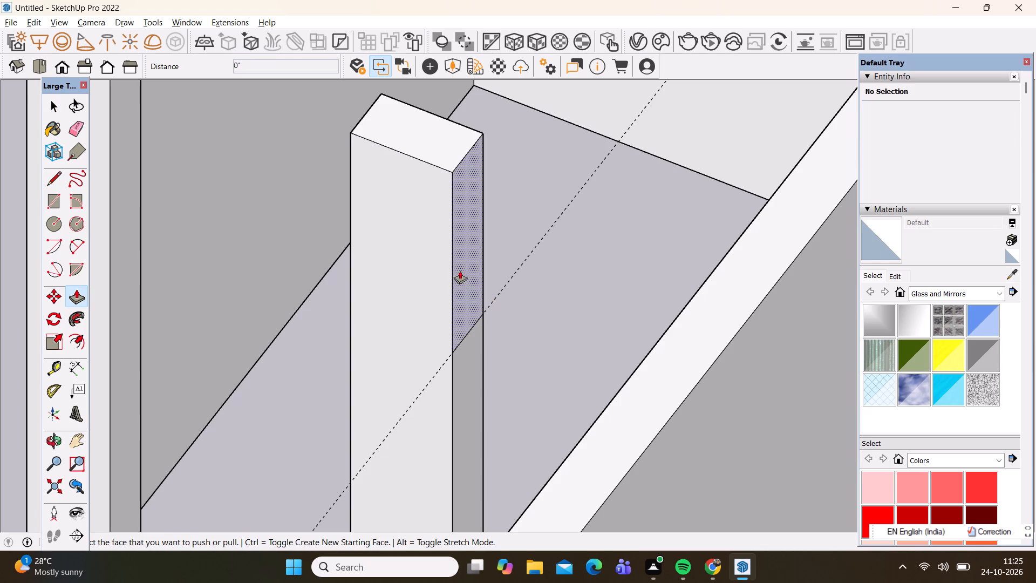
click(465, 265)
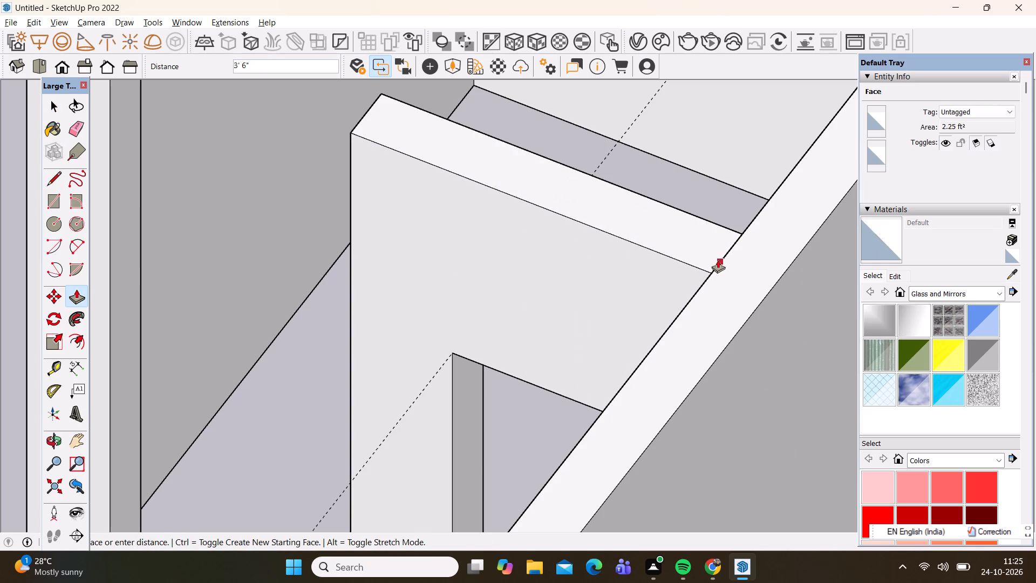
click(718, 260)
key(space)
Examine the lintel over the opening and its junction with the exterior side wall.
scroll(411, 248, down, 6)
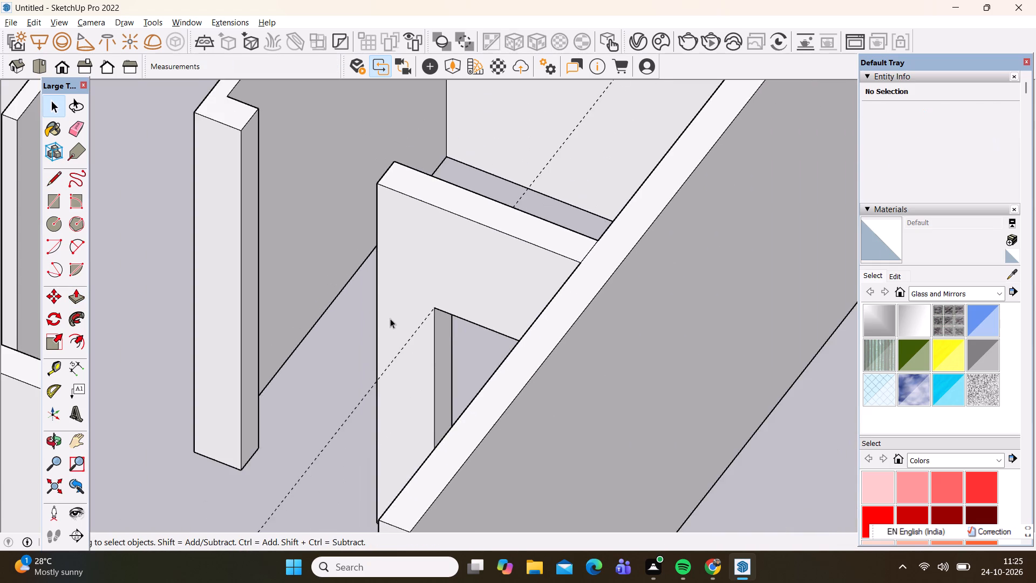
middle_drag(357, 448, 515, 307)
scroll(661, 197, up, 2)
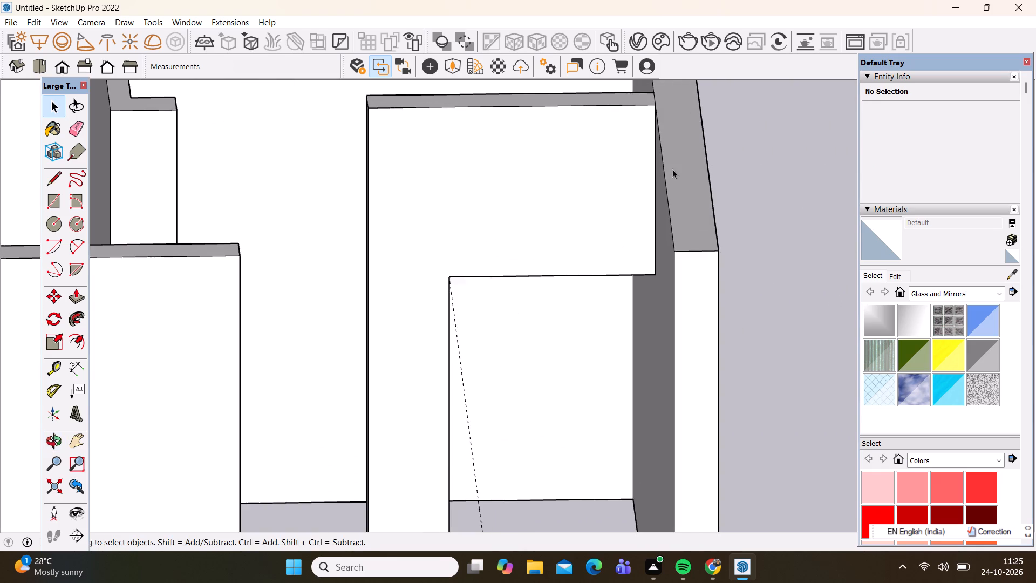
scroll(676, 191, up, 3)
scroll(627, 273, down, 3)
middle_drag(623, 323, 592, 315)
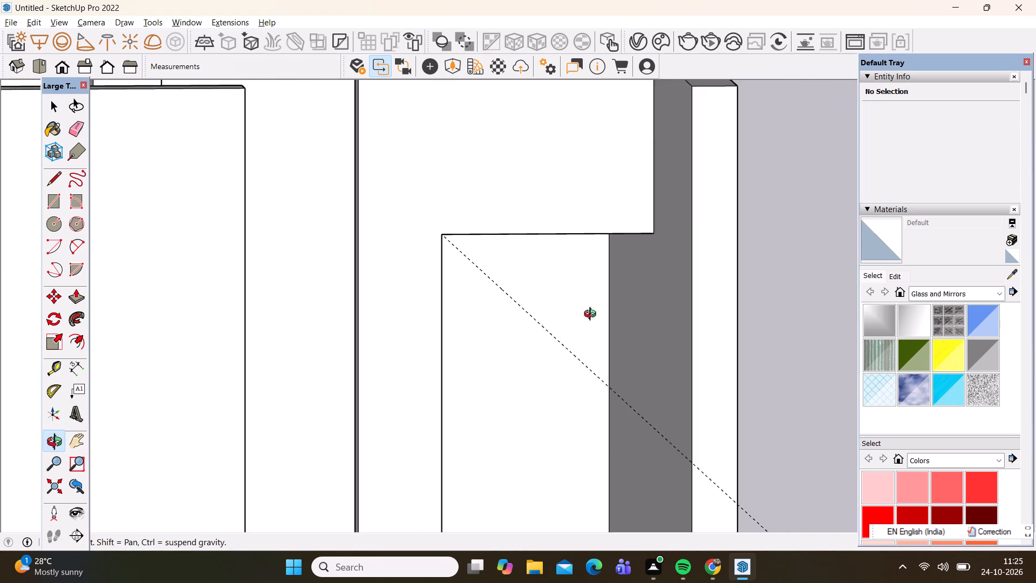
middle_drag(592, 315, 601, 245)
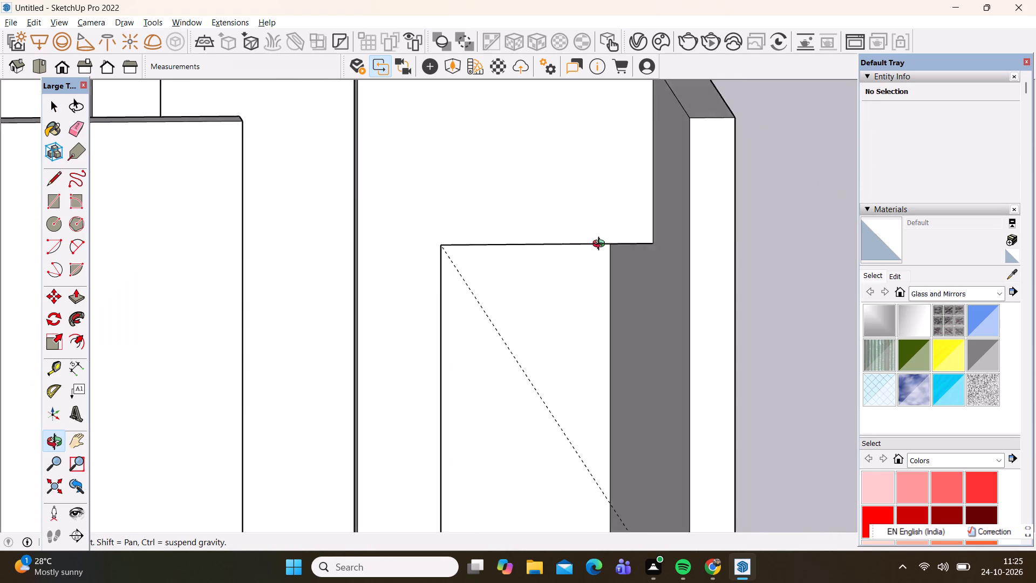
middle_drag(601, 245, 598, 337)
scroll(602, 307, down, 3)
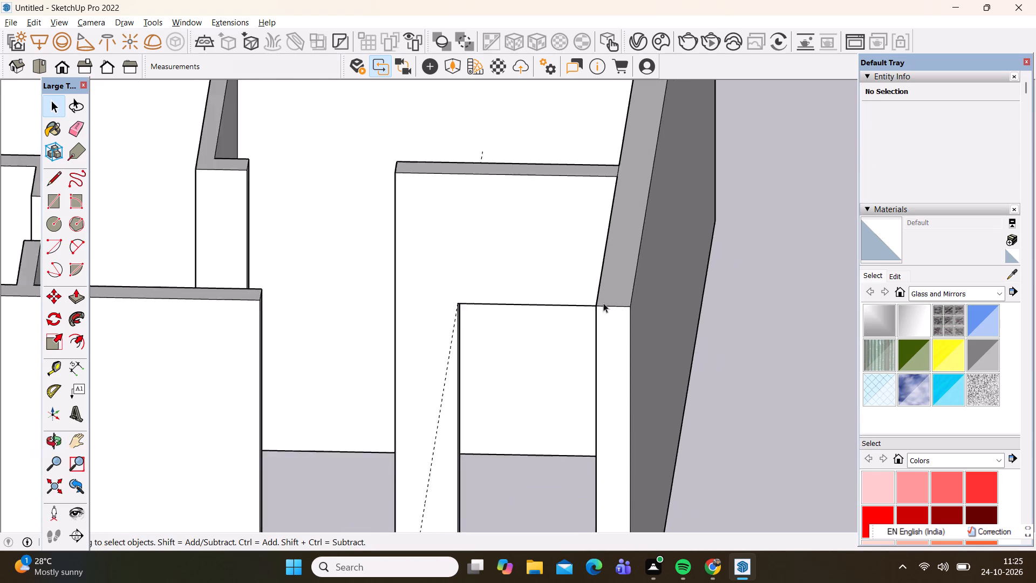
scroll(603, 303, down, 6)
scroll(548, 288, down, 5)
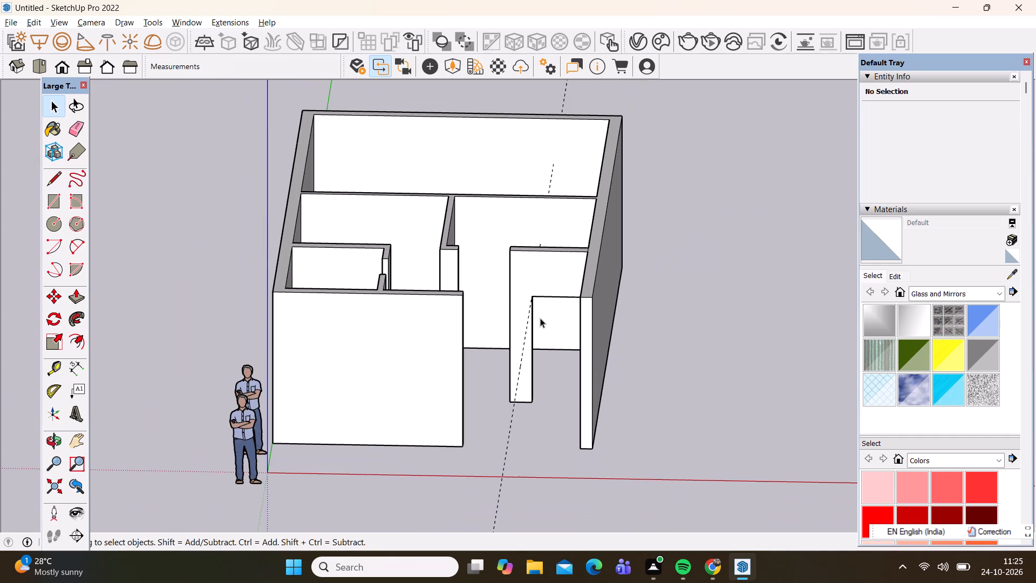
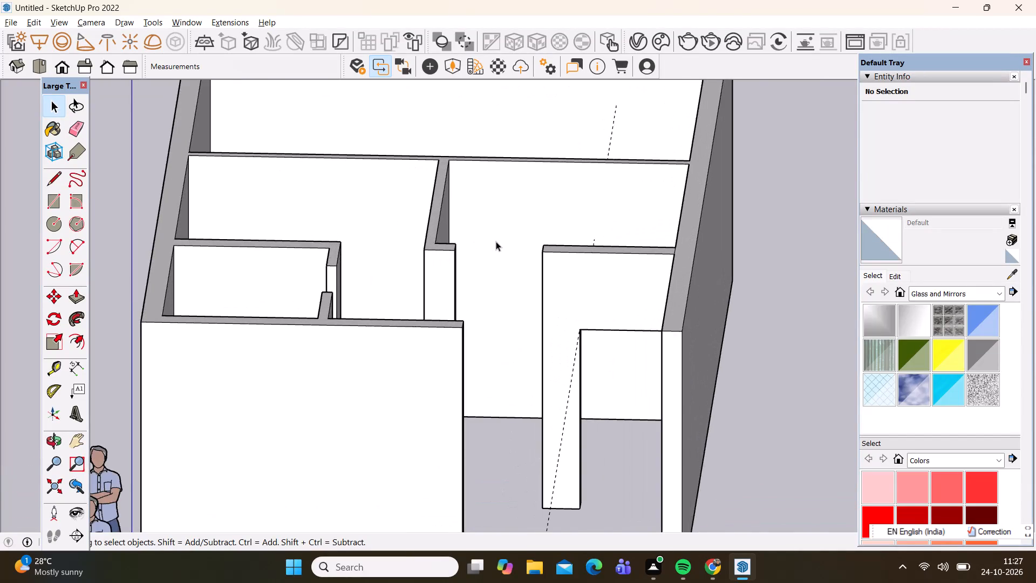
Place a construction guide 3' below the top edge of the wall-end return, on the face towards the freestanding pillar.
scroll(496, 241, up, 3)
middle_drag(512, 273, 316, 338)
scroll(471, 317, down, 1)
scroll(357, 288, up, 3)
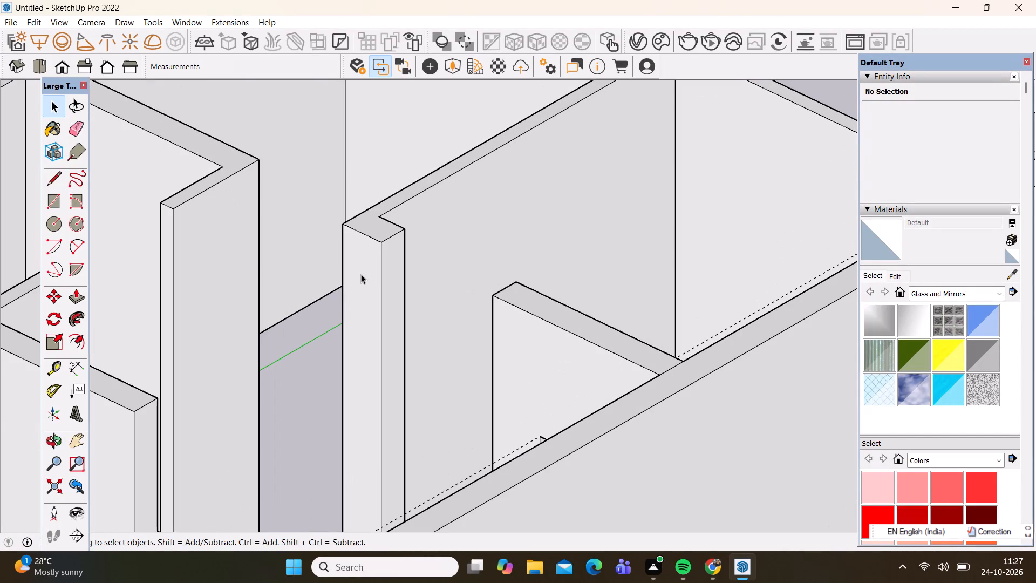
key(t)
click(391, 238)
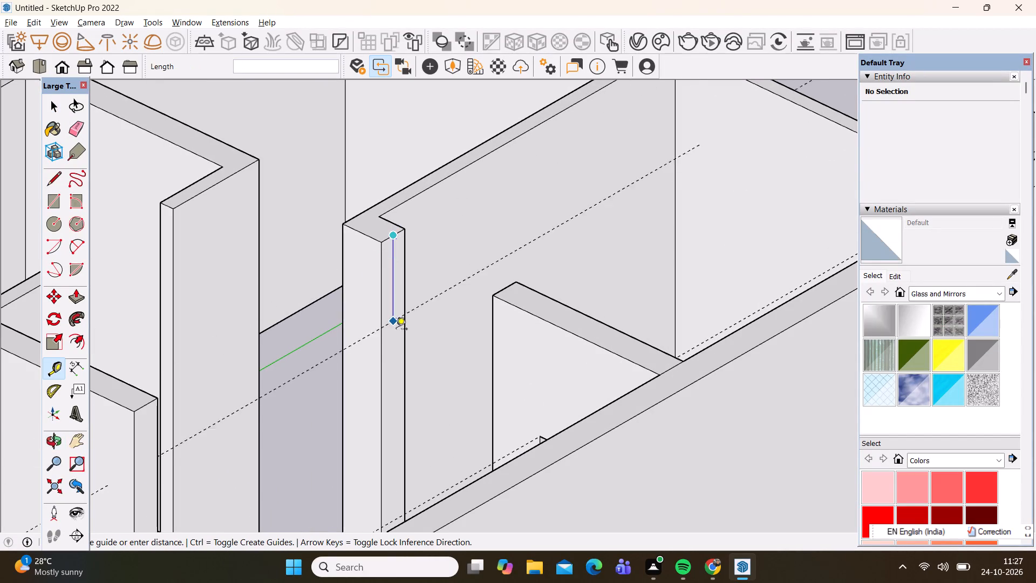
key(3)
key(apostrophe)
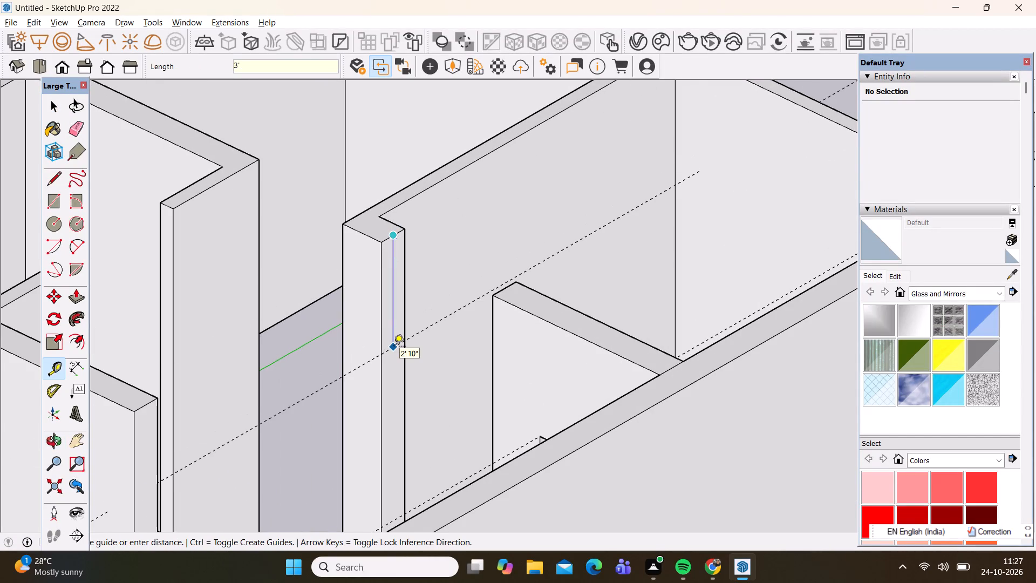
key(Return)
Abandon the second guide offset and delete all construction guides from the model.
scroll(391, 224, down, 6)
middle_drag(353, 390, 370, 386)
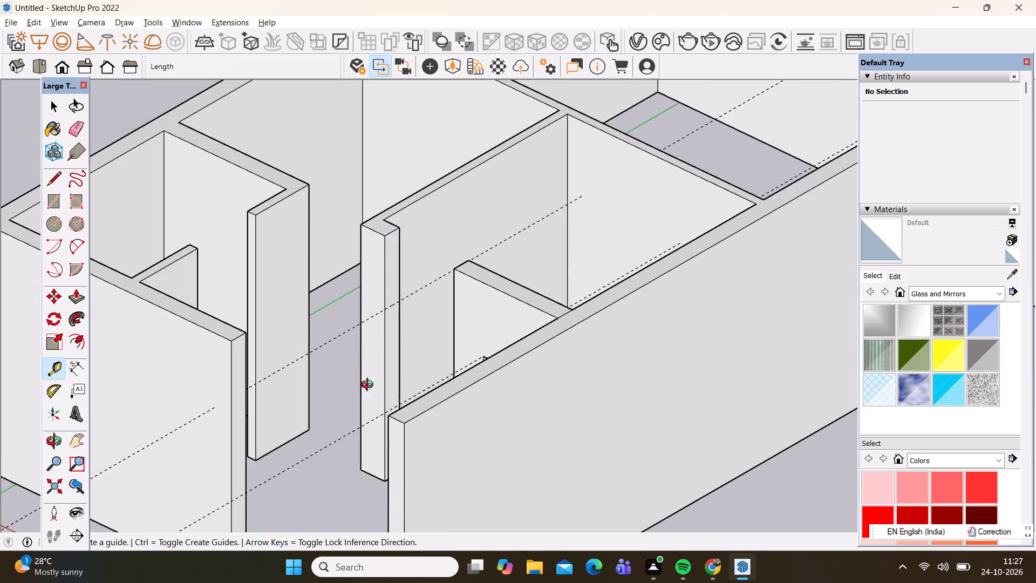
middle_drag(370, 386, 494, 405)
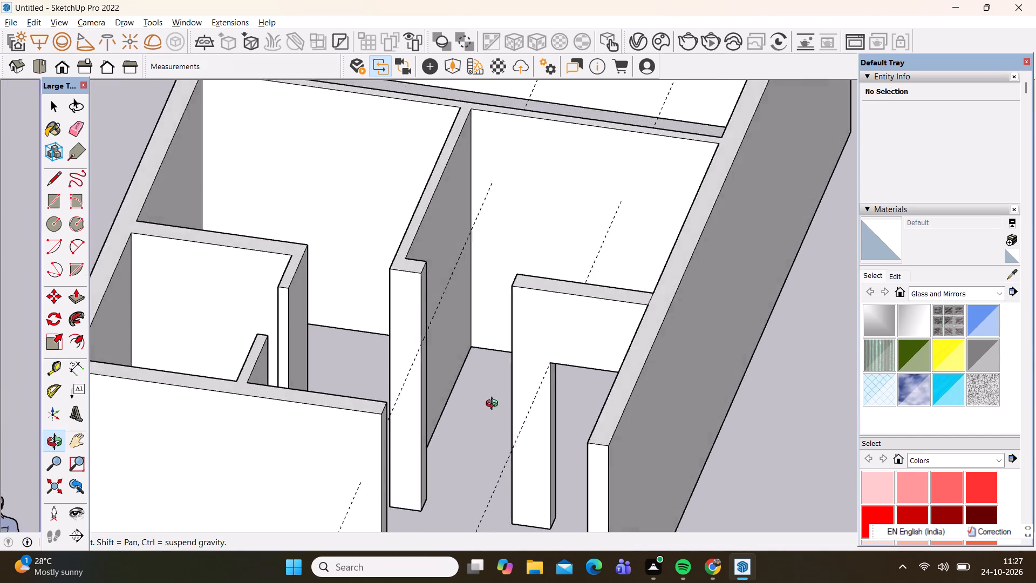
middle_drag(494, 405, 411, 340)
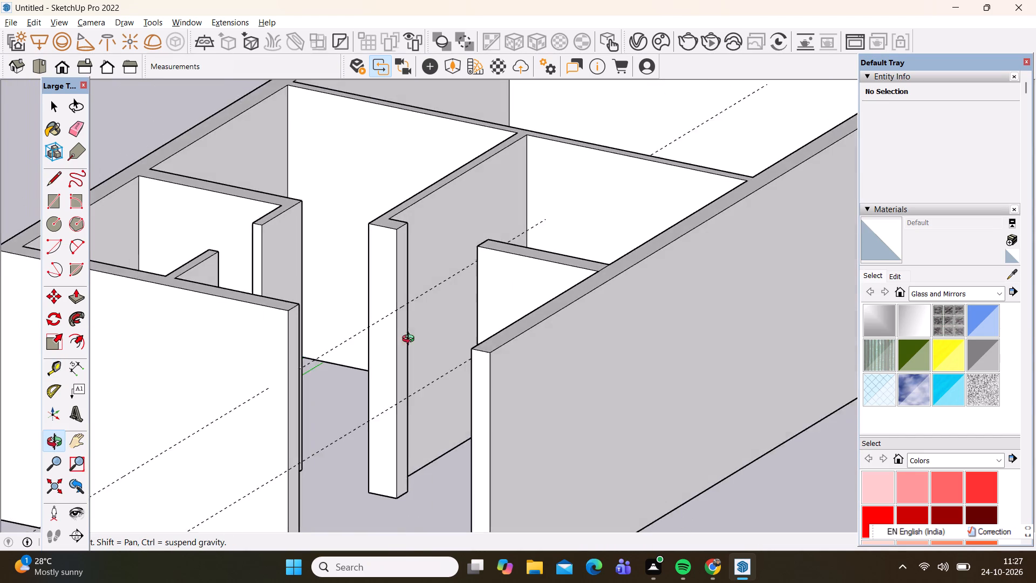
middle_drag(411, 340, 413, 313)
scroll(410, 322, up, 8)
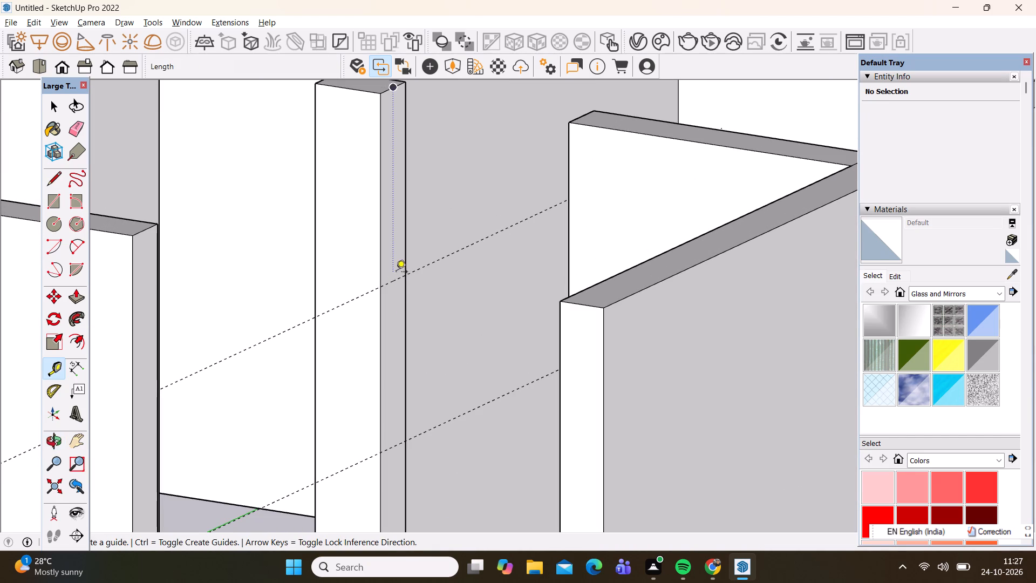
click(421, 268)
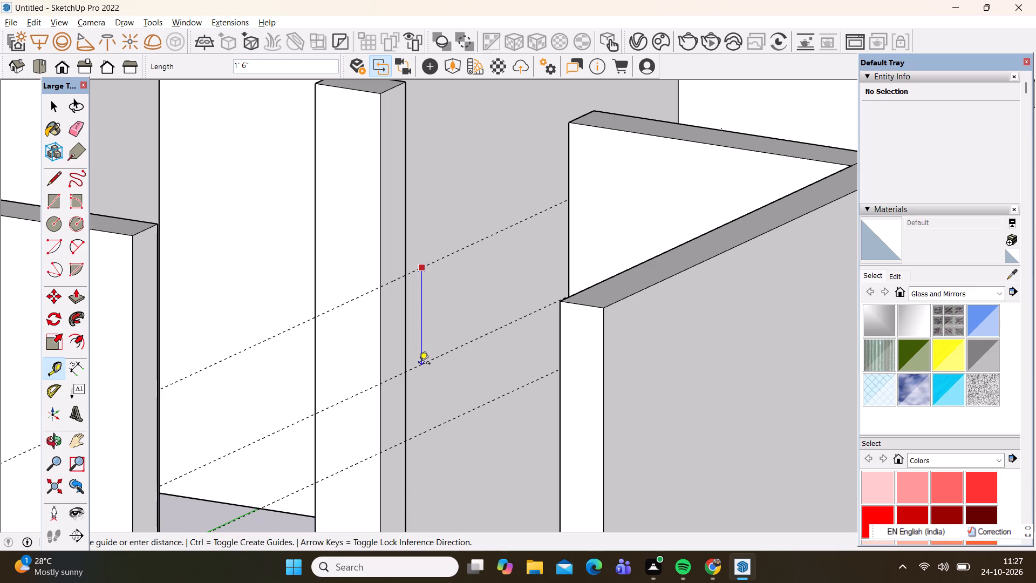
key(space)
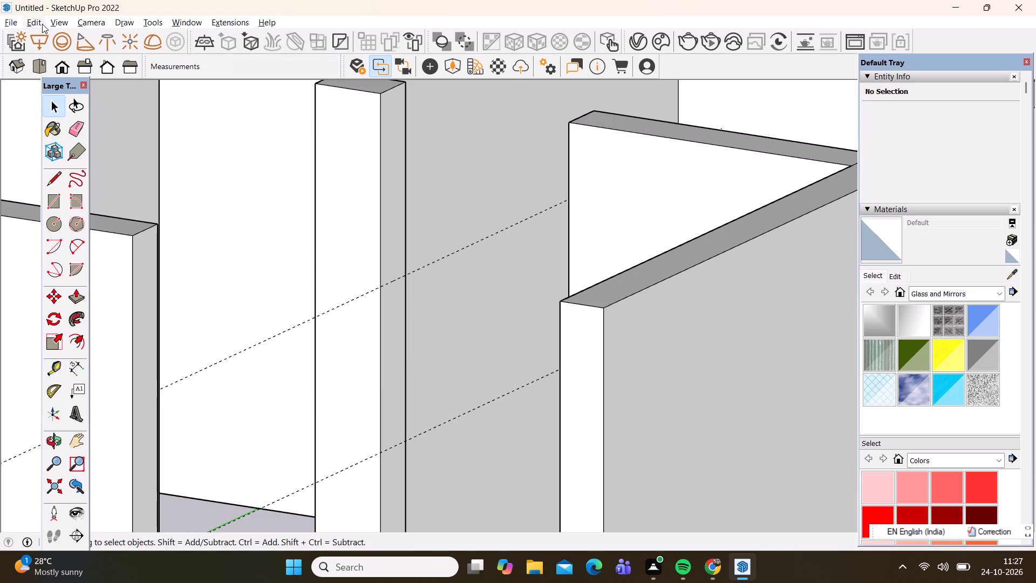
click(42, 24)
click(88, 144)
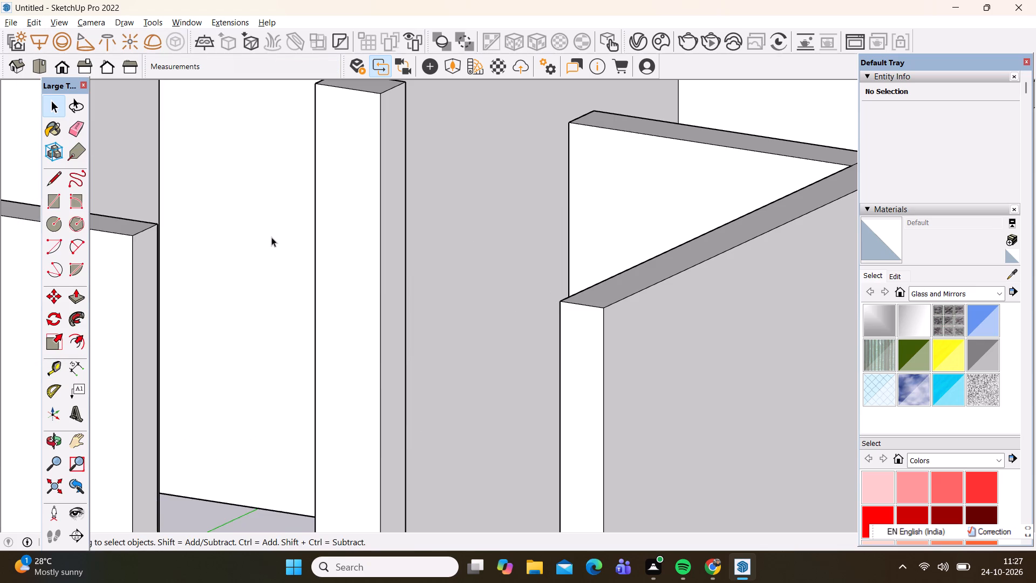
Place a construction guide 3' below the top edge of the wall-end return, on the 9" face towards the freestanding pillar.
scroll(268, 215, down, 6)
middle_drag(278, 273, 222, 432)
scroll(278, 273, down, 1)
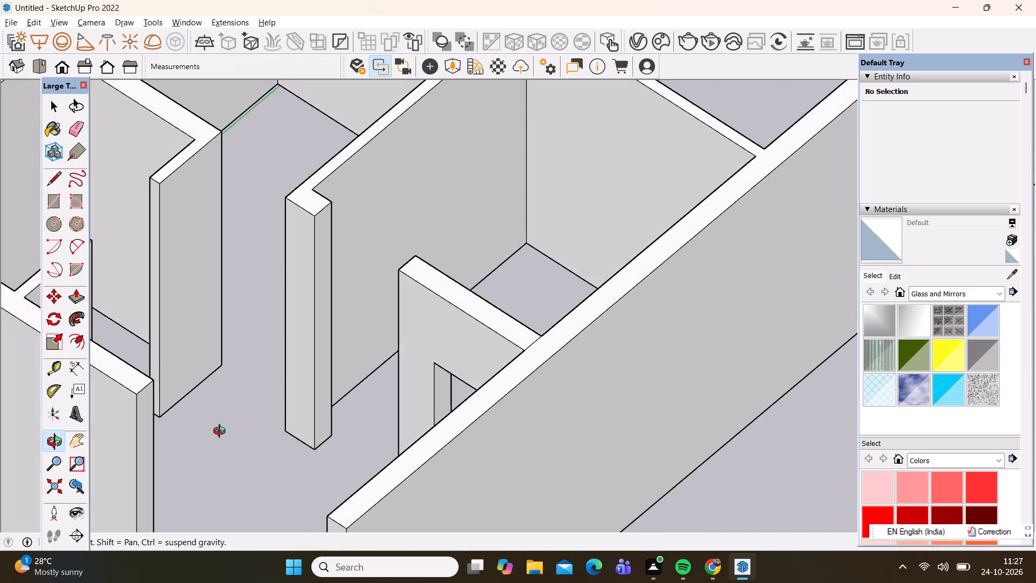
middle_drag(222, 432, 216, 448)
scroll(375, 196, up, 6)
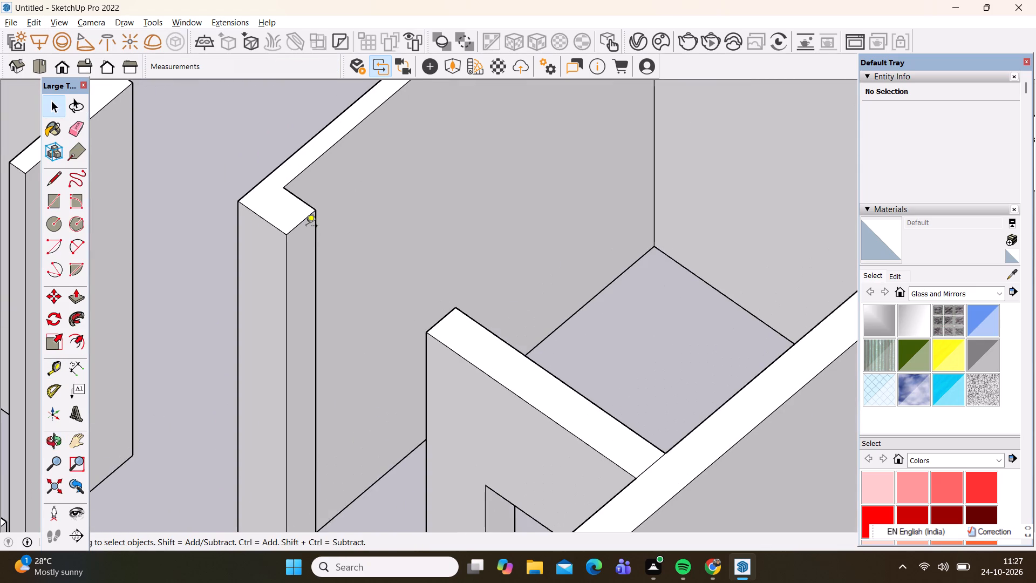
key(t)
click(296, 227)
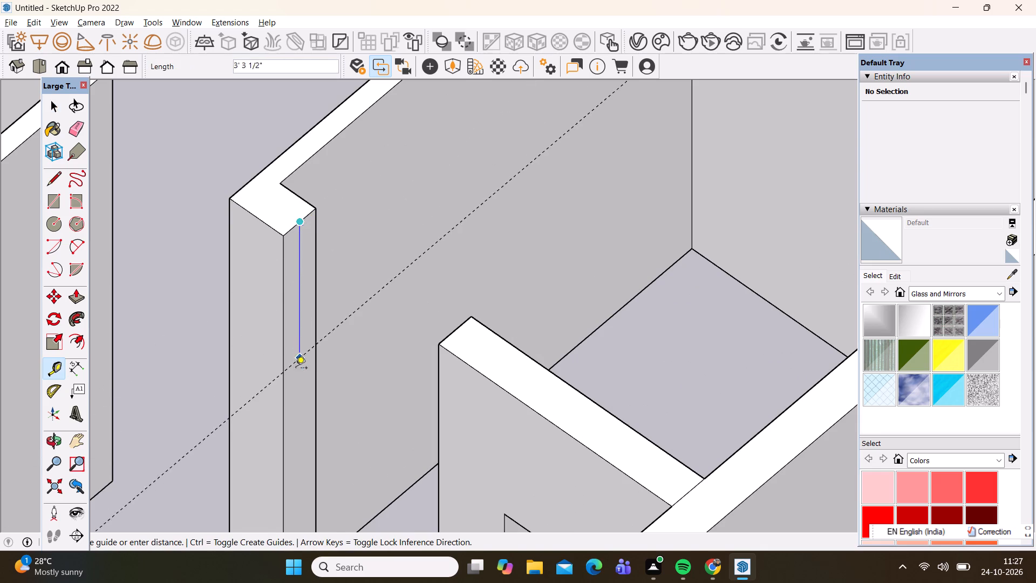
text(3')
key(Return)
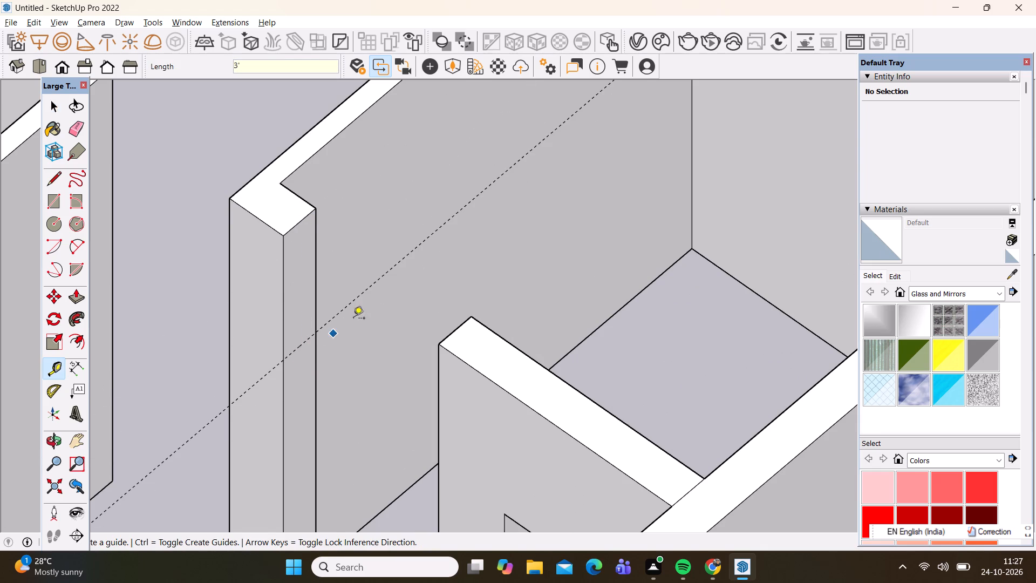
Place a second construction guide 4' below the first one on the wall-end return.
click(349, 307)
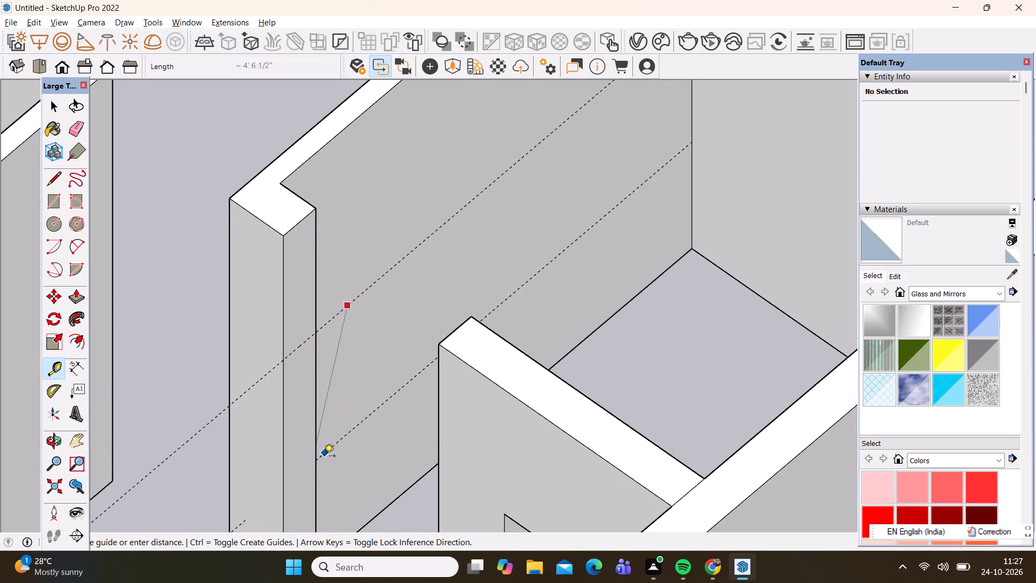
scroll(327, 418, down, 5)
middle_drag(311, 466, 260, 380)
scroll(284, 403, up, 5)
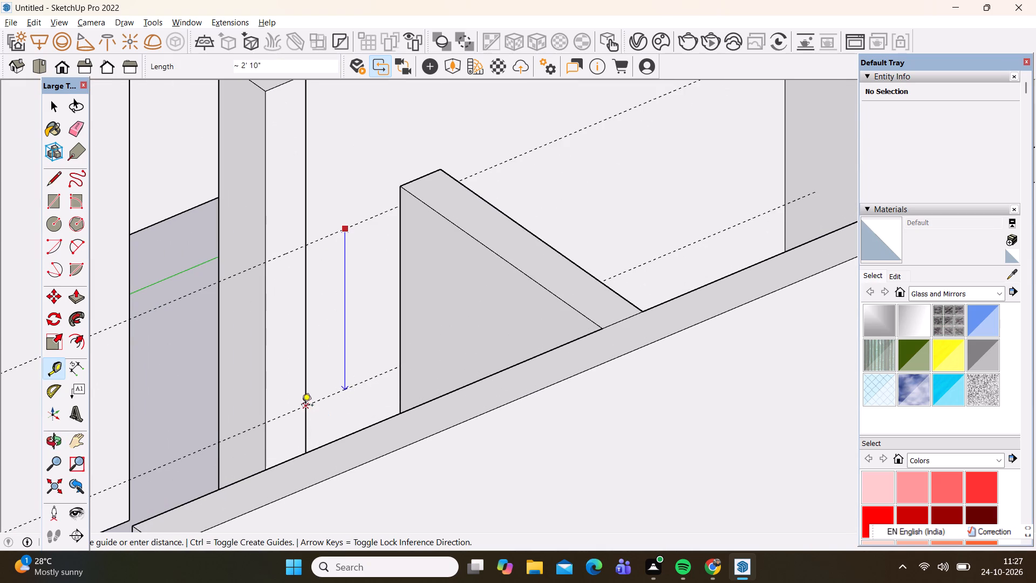
text(4')
key(Return)
Draw two 9" lines across the wall-end return's face along both guides, splitting it into upper, middle and lower parts.
scroll(276, 300, down, 6)
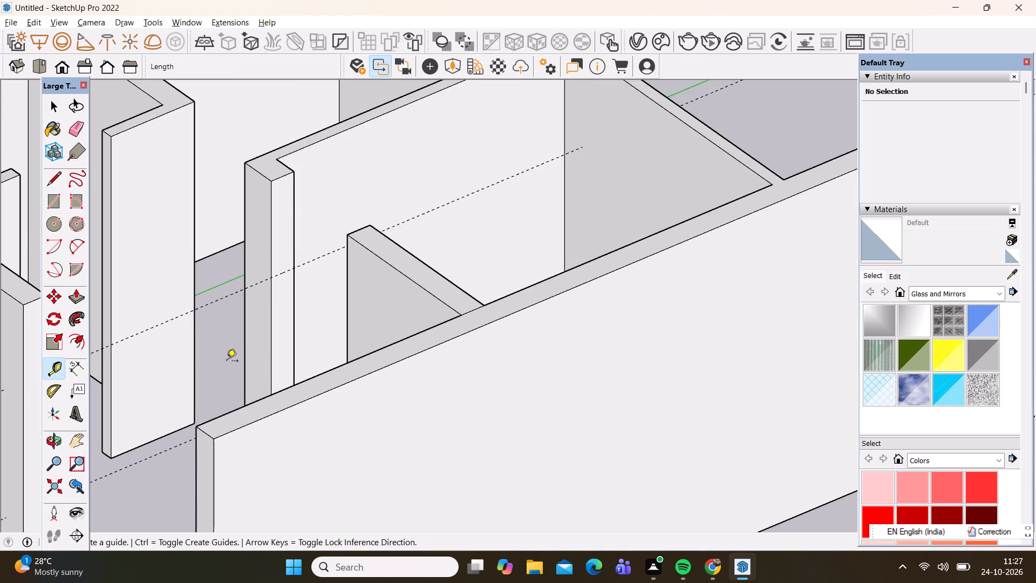
middle_drag(227, 362, 319, 412)
scroll(262, 384, down, 1)
scroll(312, 439, up, 6)
key(space)
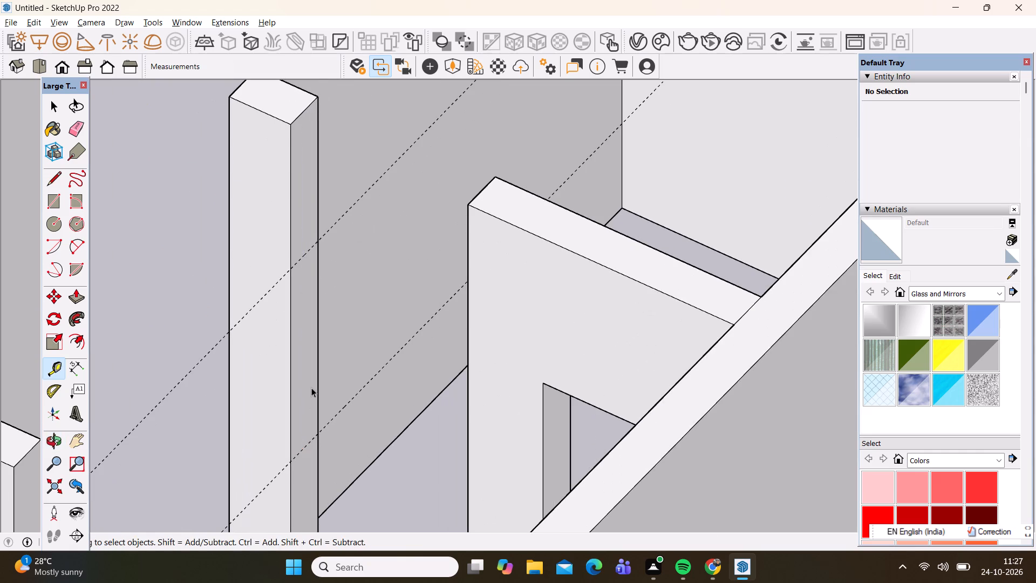
key(l)
click(288, 268)
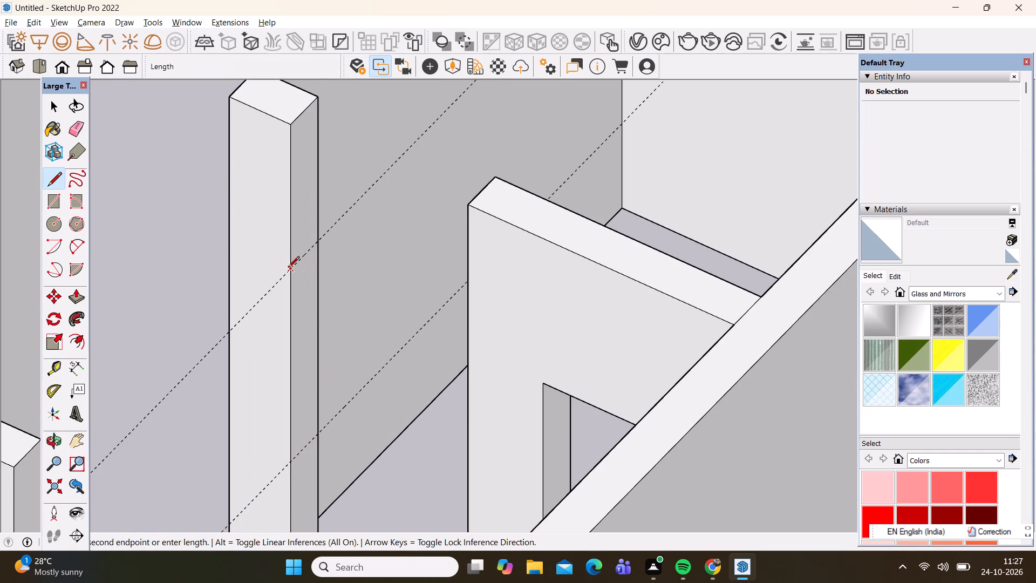
click(317, 241)
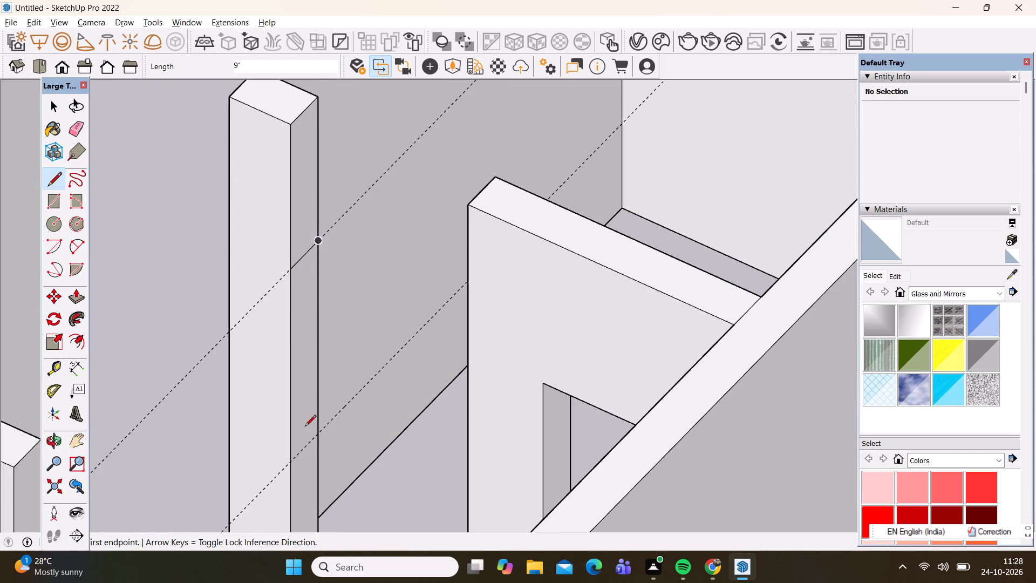
click(294, 460)
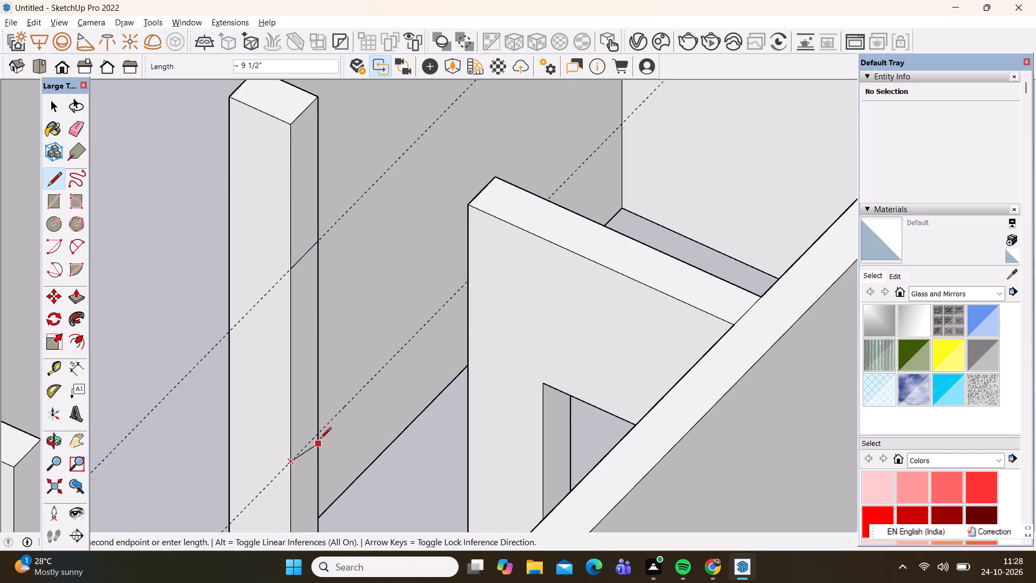
click(321, 433)
key(space)
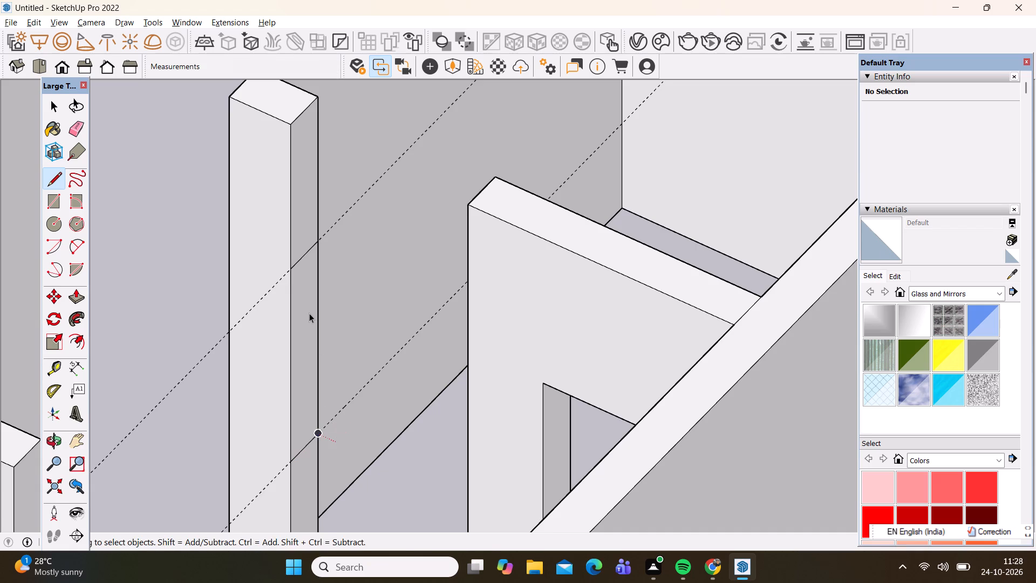
Extrude the upper part of the split wall-end face by 3' 3" to the freestanding pillar, forming a lintel.
key(p)
click(316, 197)
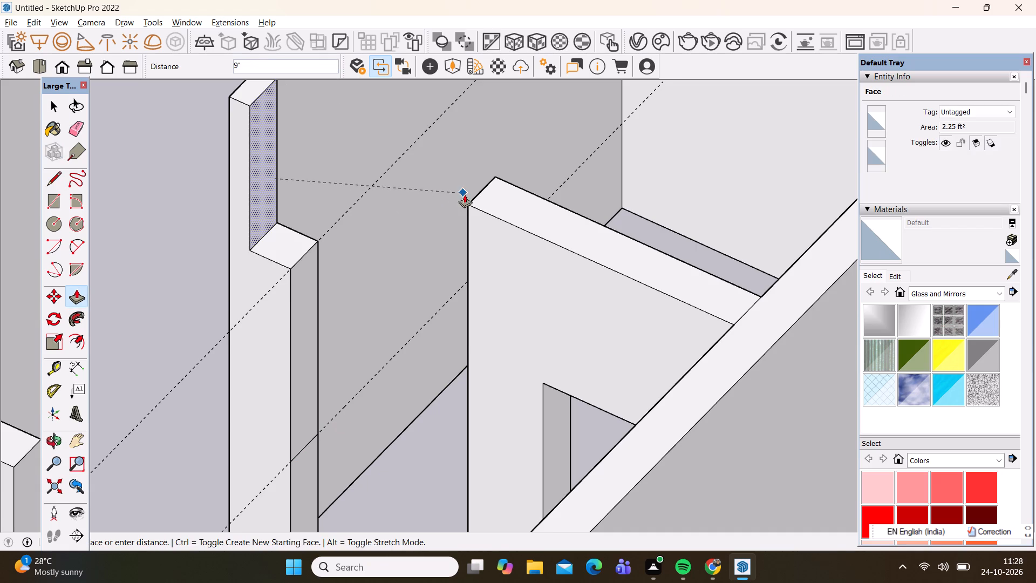
click(477, 197)
Extrude the lower part of the split wall-end face by 3' 3" to the freestanding pillar, forming the sill wall under the window opening.
scroll(421, 205, down, 6)
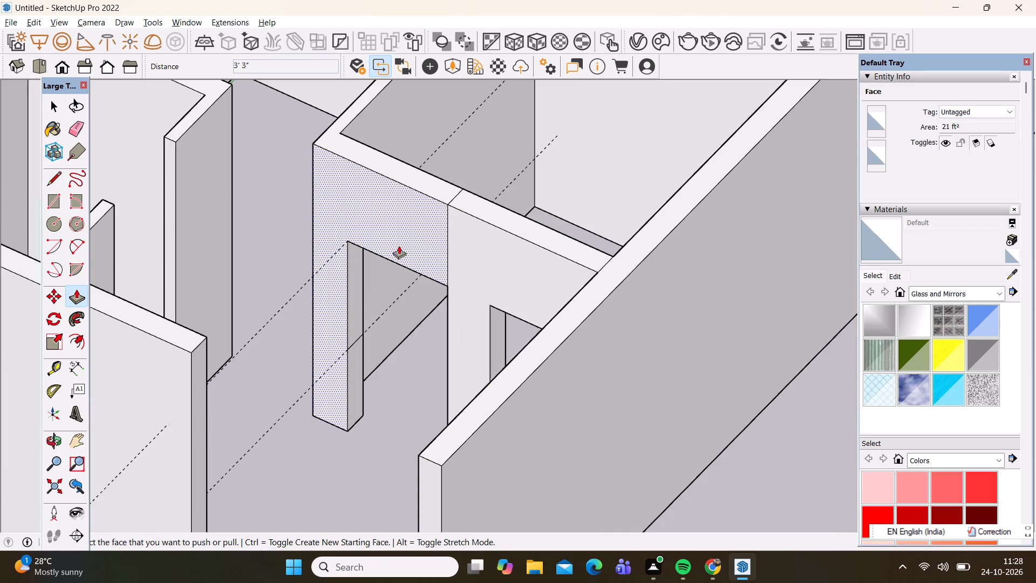
middle_drag(319, 416, 401, 437)
scroll(385, 441, up, 2)
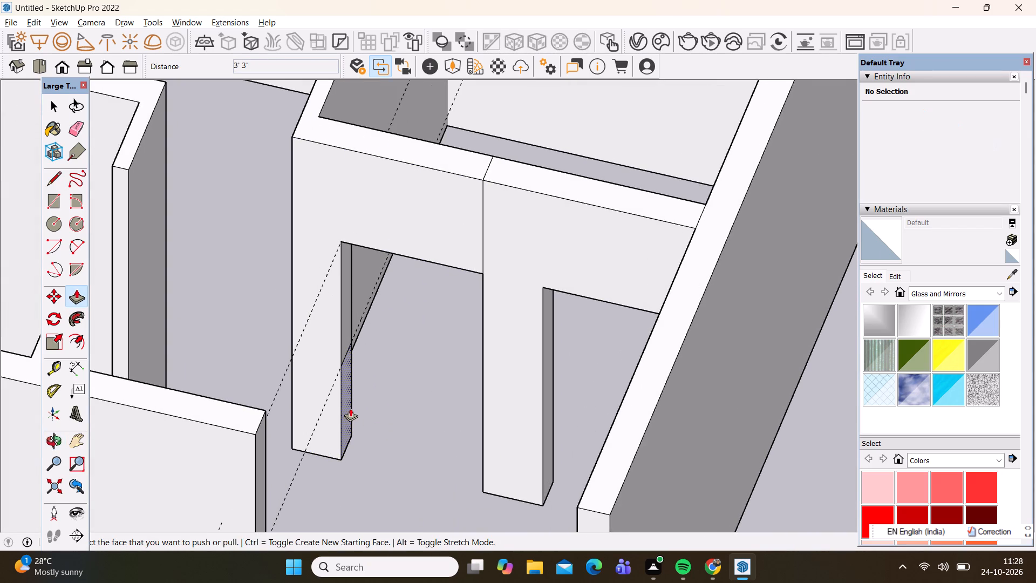
click(350, 408)
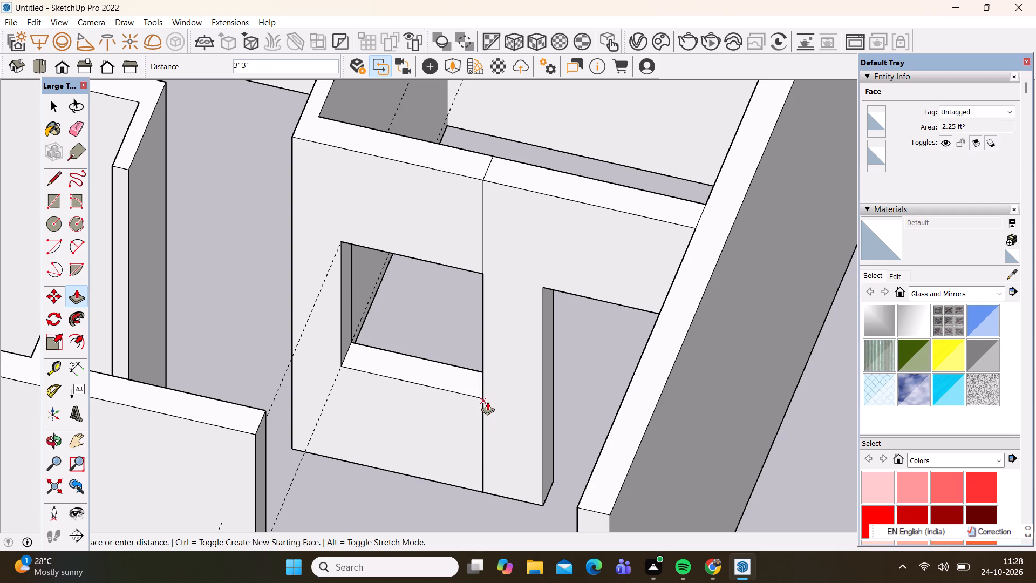
click(487, 402)
key(space)
Erase the seam between the two lintels on the wall's front face and along its top.
scroll(400, 346, down, 2)
middle_drag(385, 457, 565, 337)
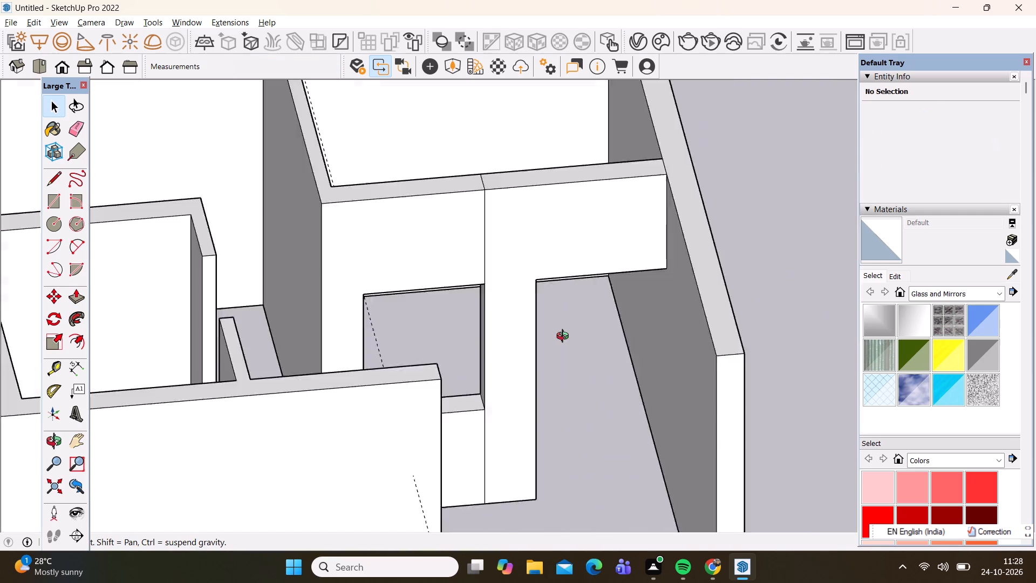
middle_drag(565, 337, 496, 369)
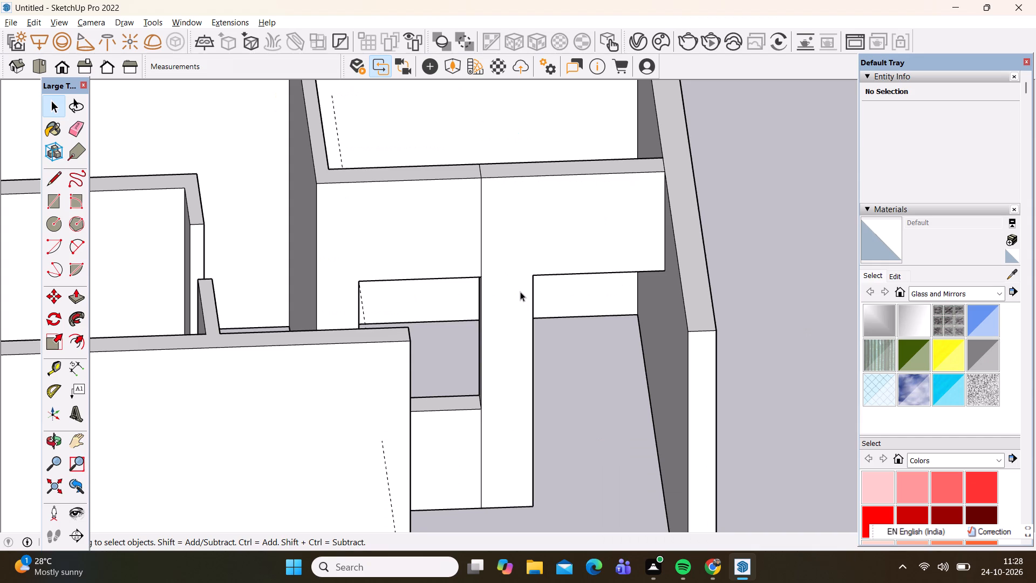
scroll(492, 183, up, 6)
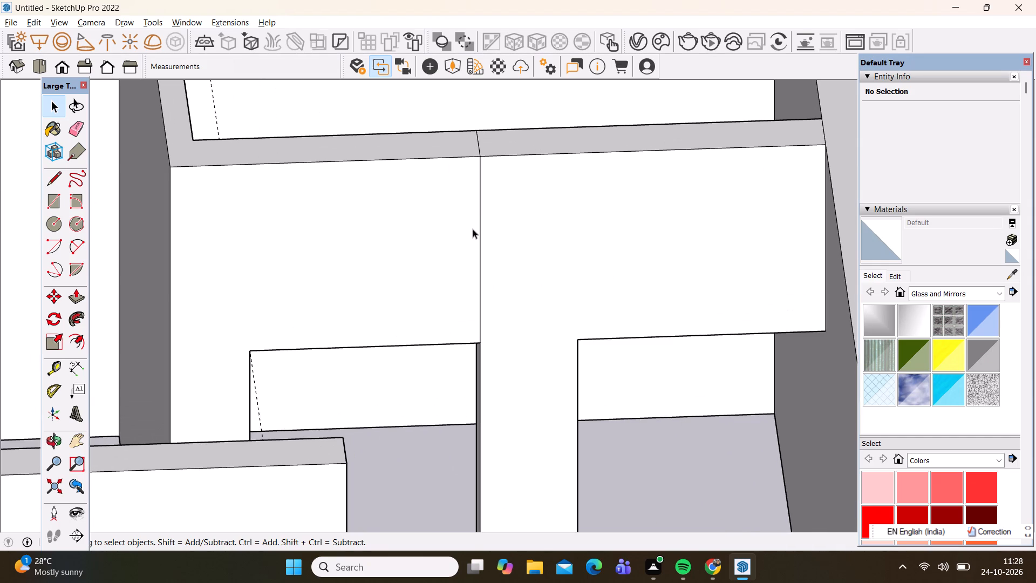
key(e)
scroll(479, 225, up, 1)
drag(478, 225, 483, 225)
click(481, 134)
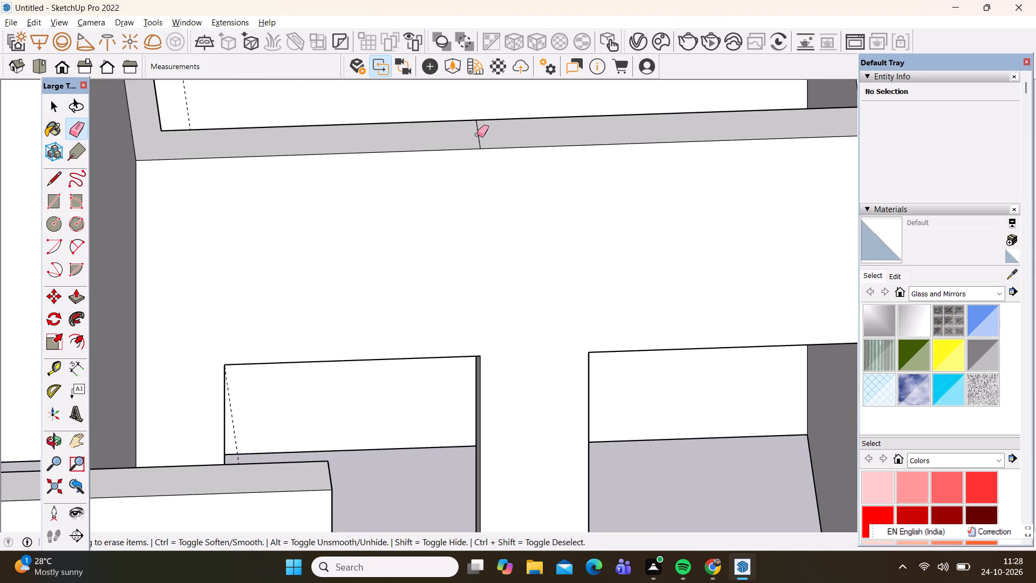
Erase the seam lines above and below the window opening's jamb on the wall's rear face.
scroll(475, 144, down, 8)
scroll(602, 209, up, 1)
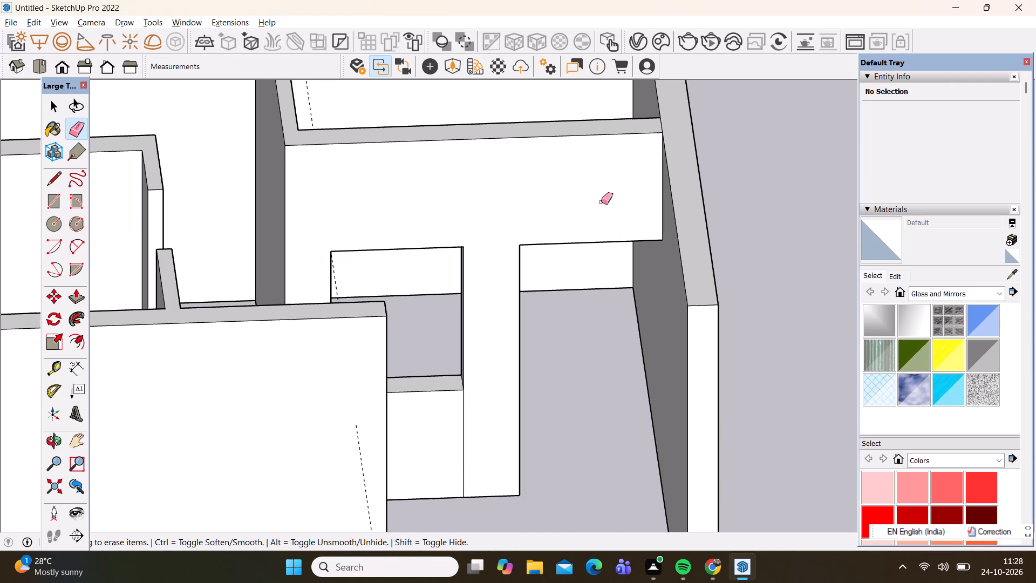
scroll(601, 202, up, 1)
middle_drag(718, 163, 50, 281)
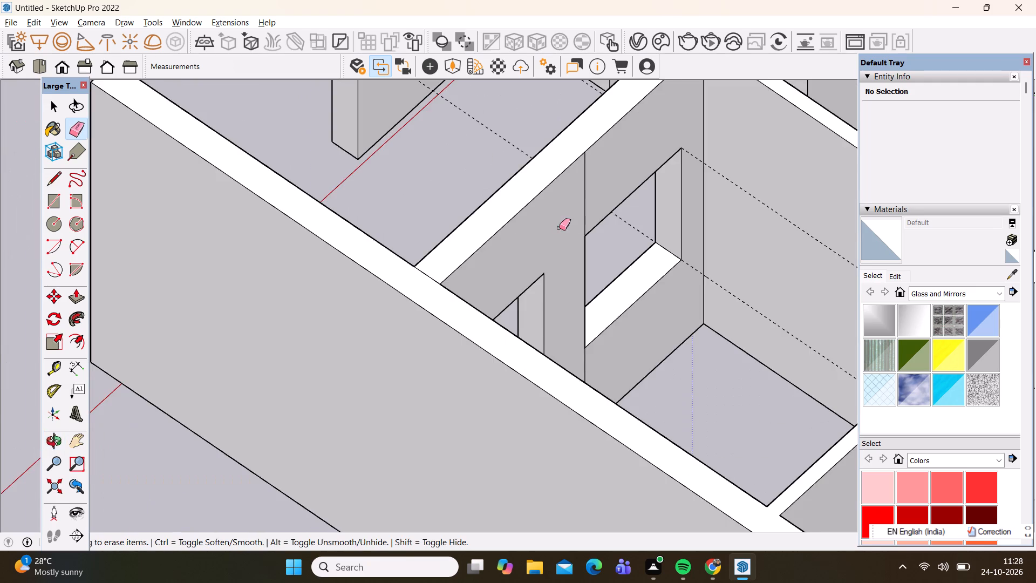
scroll(580, 224, up, 2)
click(587, 196)
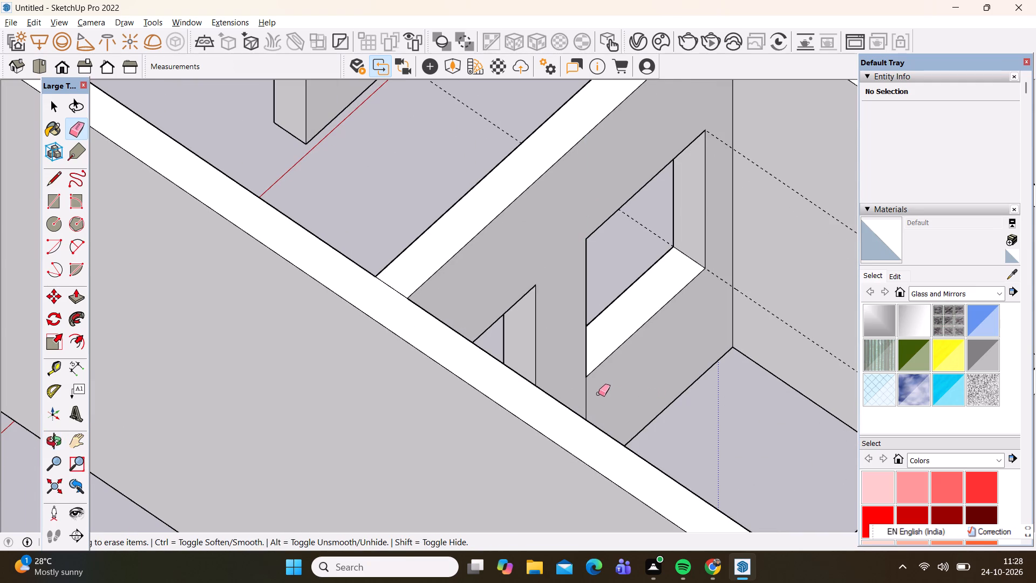
click(590, 395)
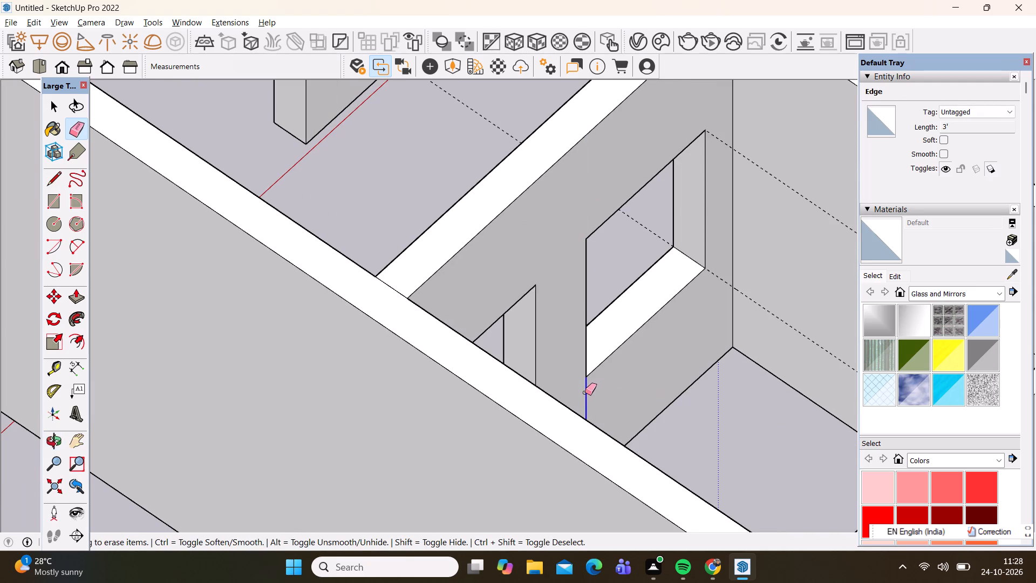
Delete all remaining construction guides from the model.
scroll(602, 247, down, 5)
middle_drag(481, 254, 656, 377)
scroll(481, 256, down, 1)
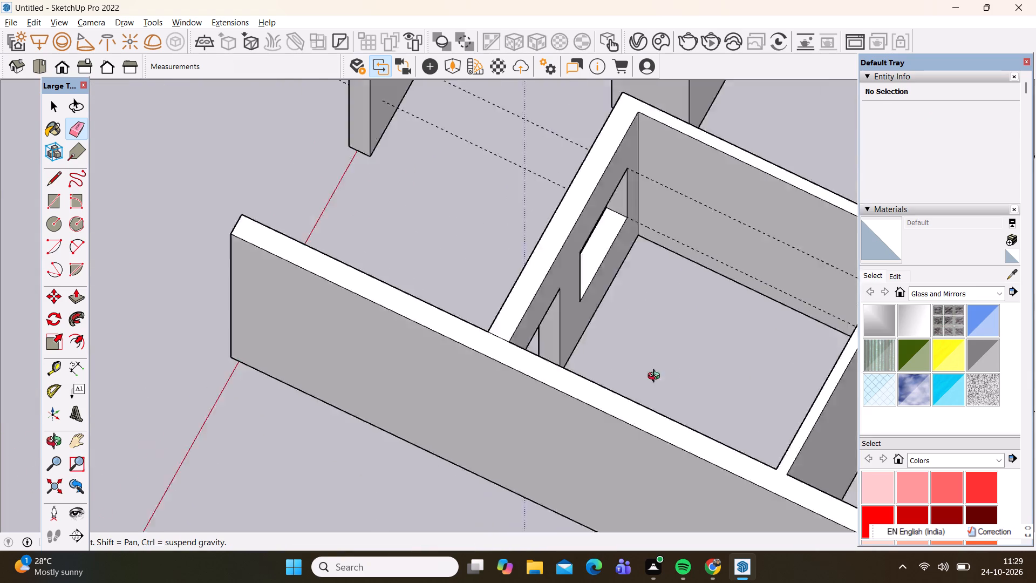
middle_drag(656, 377, 1020, 207)
middle_drag(447, 311, 590, 243)
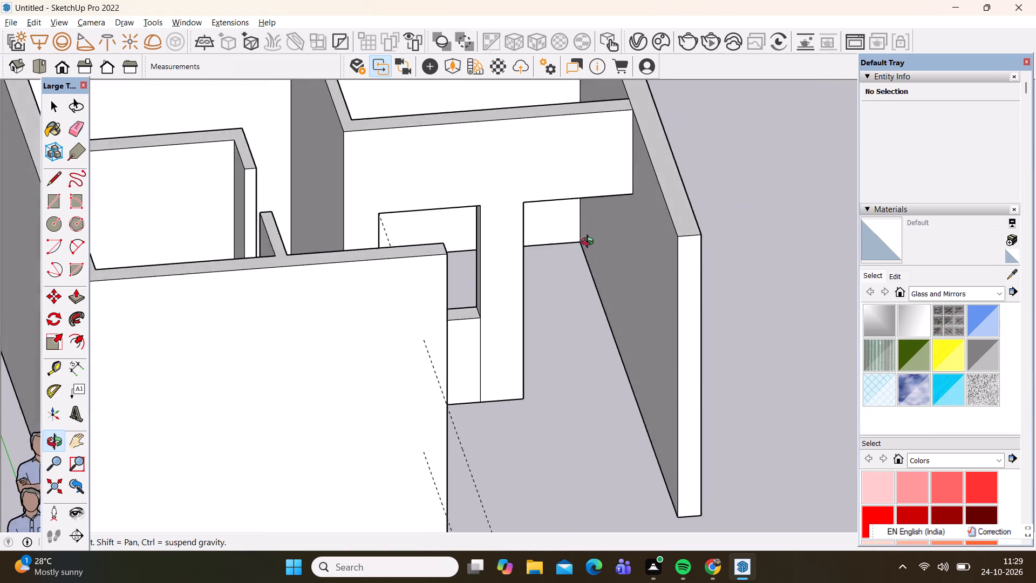
middle_drag(590, 243, 565, 245)
scroll(388, 235, down, 3)
scroll(384, 245, up, 2)
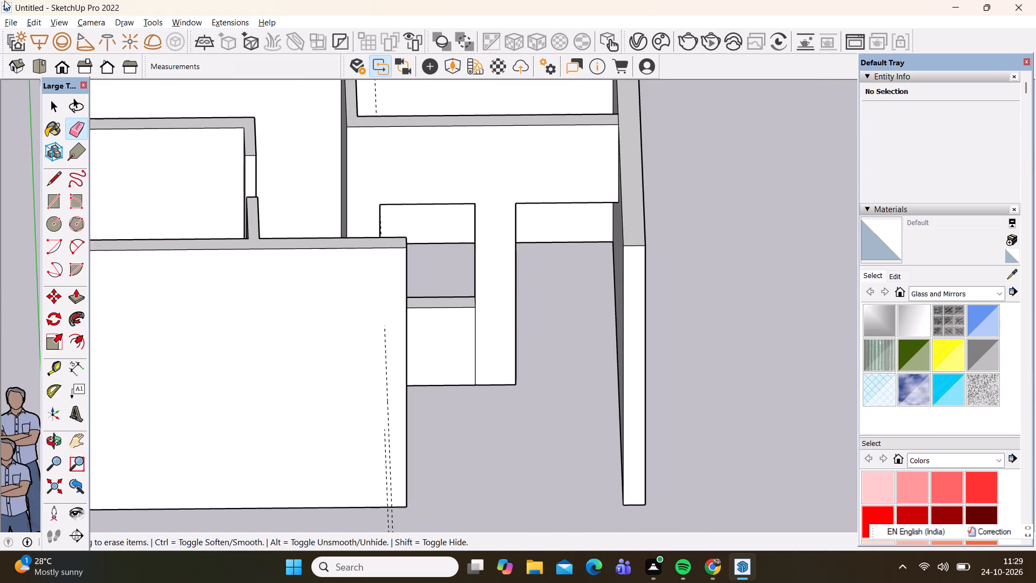
click(25, 21)
click(59, 142)
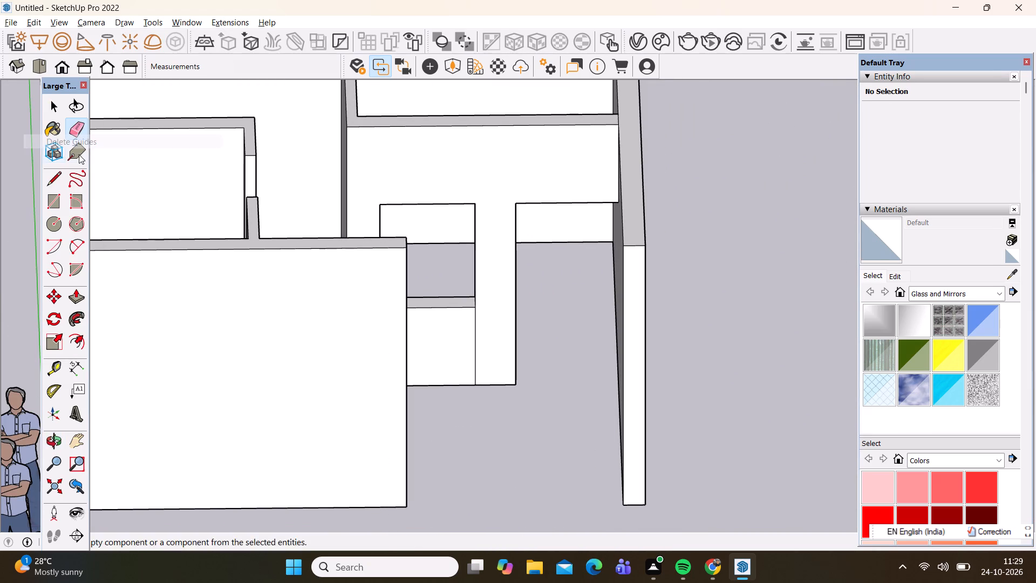
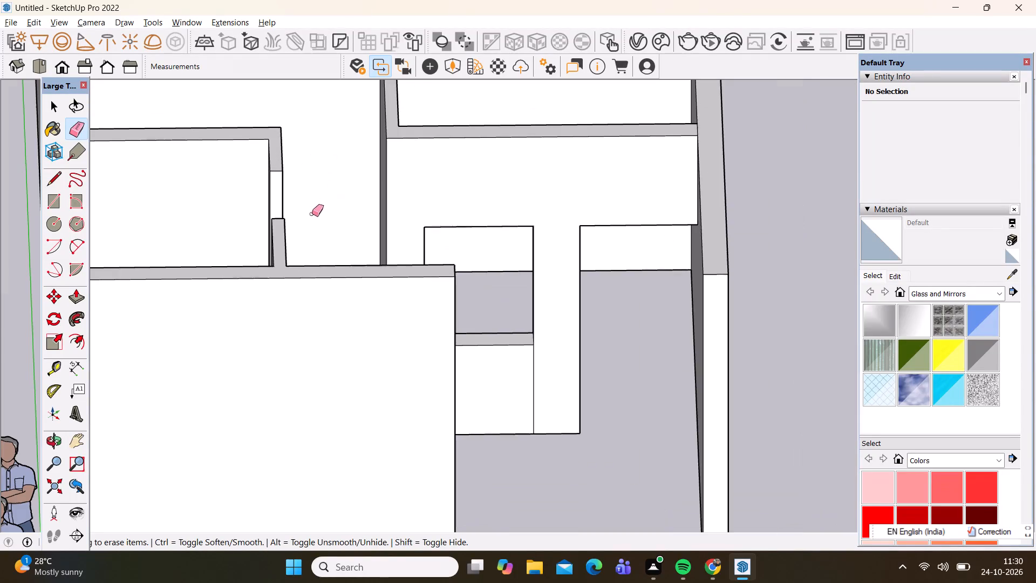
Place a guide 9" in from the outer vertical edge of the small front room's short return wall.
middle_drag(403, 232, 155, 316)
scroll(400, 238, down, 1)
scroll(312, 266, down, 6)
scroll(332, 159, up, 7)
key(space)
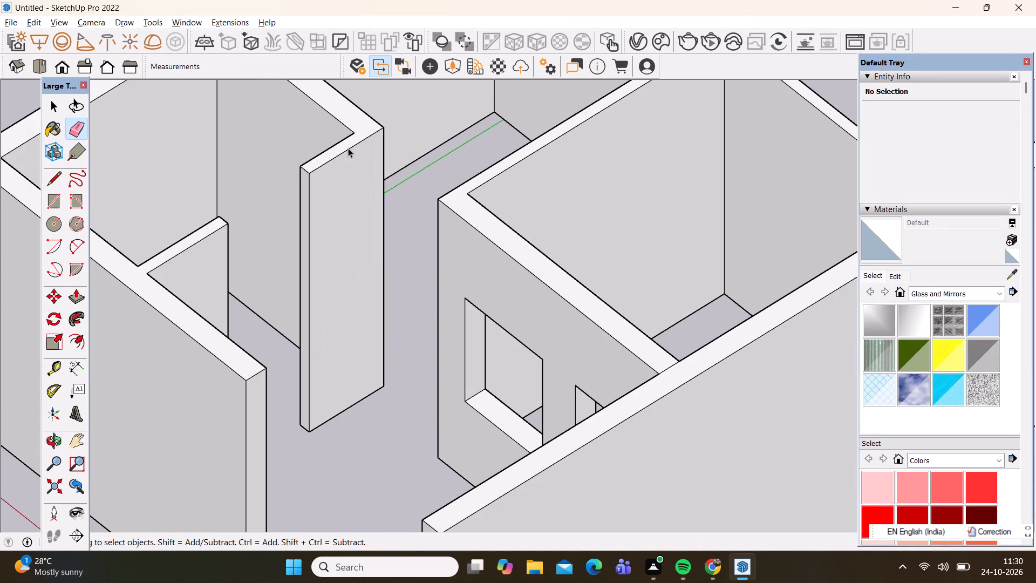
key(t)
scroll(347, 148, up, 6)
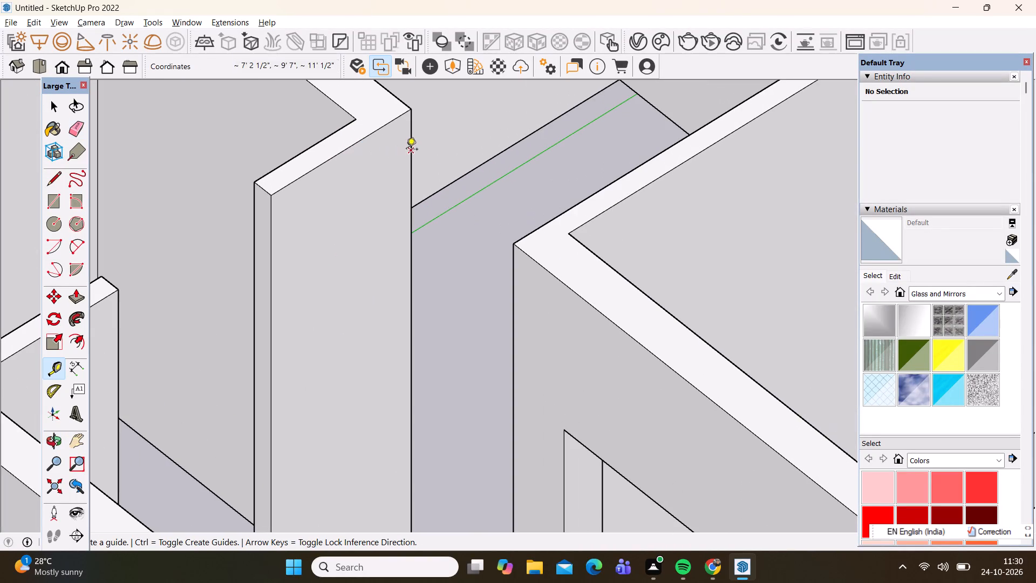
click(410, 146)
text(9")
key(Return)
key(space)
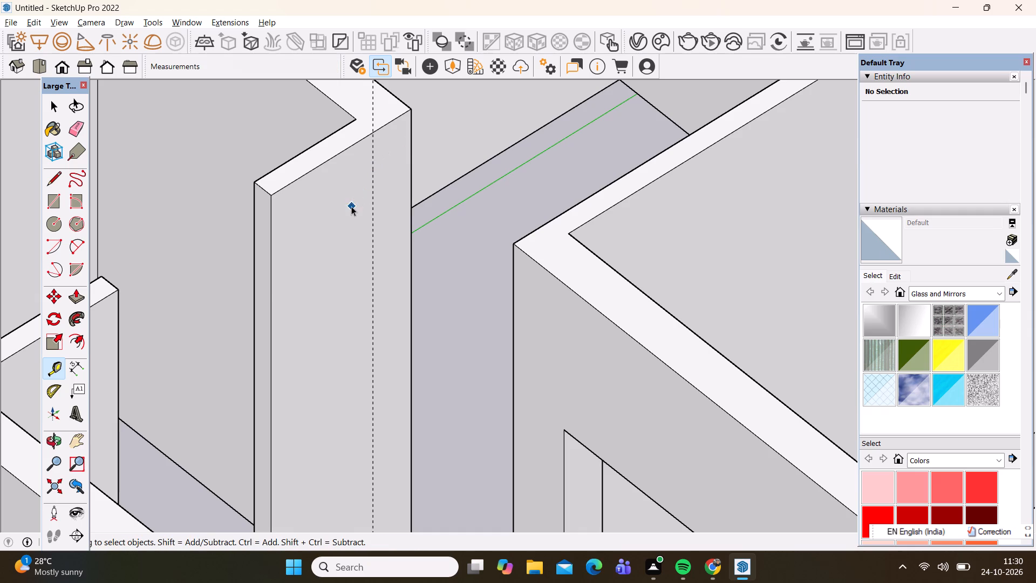
Turn on the dashed display of hidden back edges.
key(k)
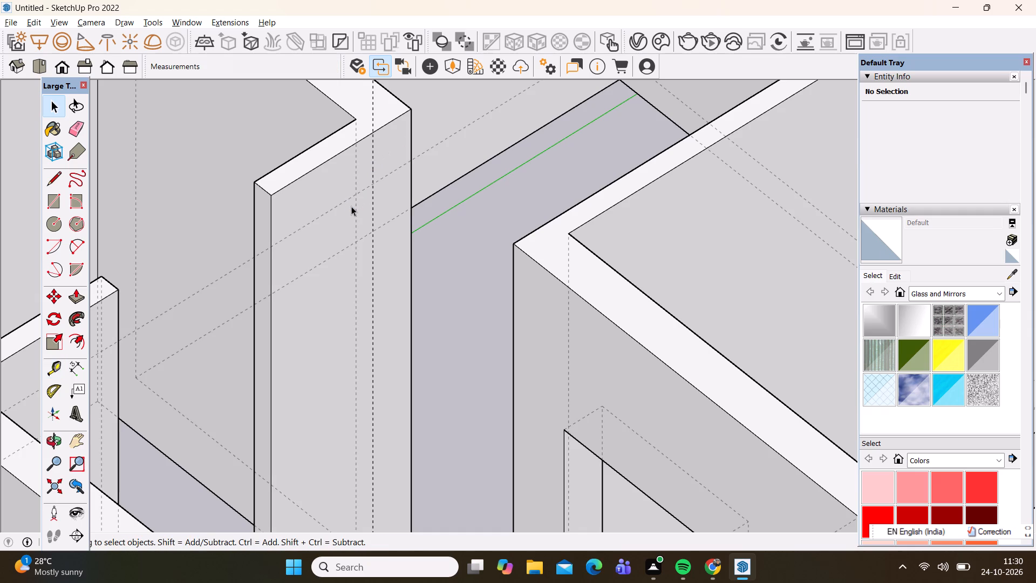
Undo the 9" guide, the guide deletion, the seam clean-up, and the window's sill wall and lintel, keeping the door lintel.
key(ctrl+z)
scroll(362, 210, down, 7)
middle_drag(349, 374, 551, 248)
scroll(363, 372, down, 1)
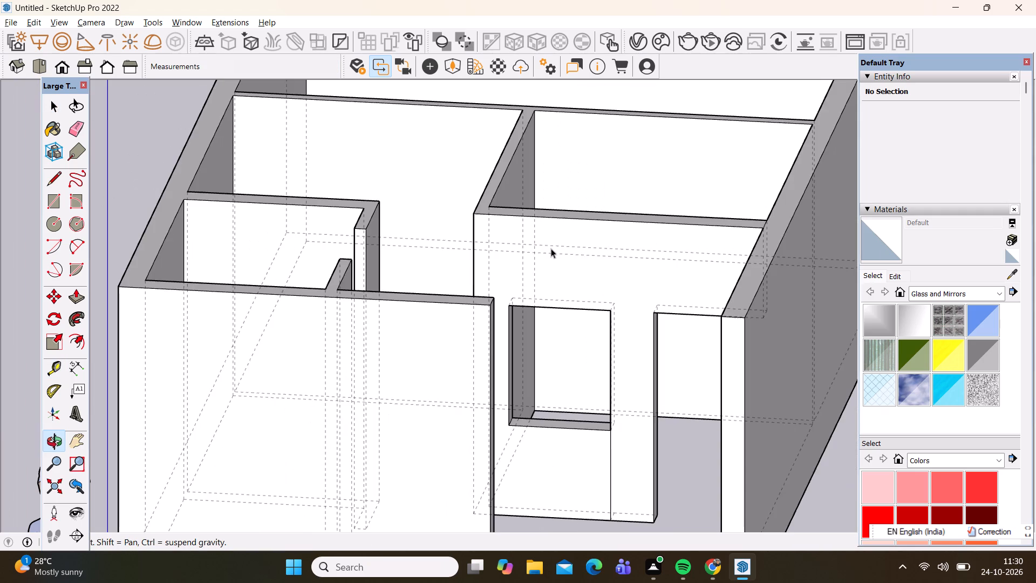
key(ctrl+z)
key(ctrl+z)
key(ctrl+z)
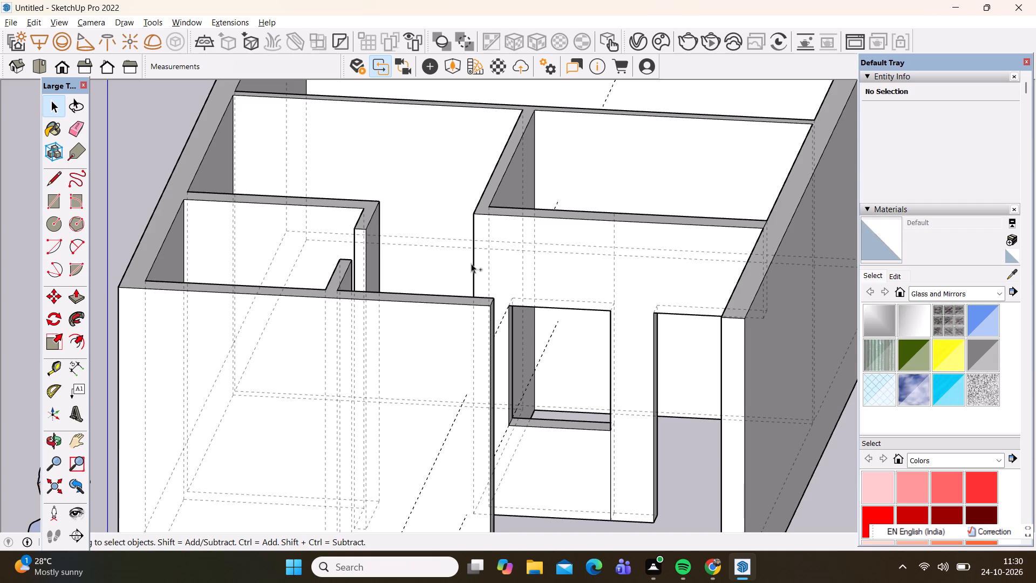
key(ctrl+z)
key(ctrl+z)
key(ctrl+z)
key(ctrl+z)
scroll(419, 276, down, 6)
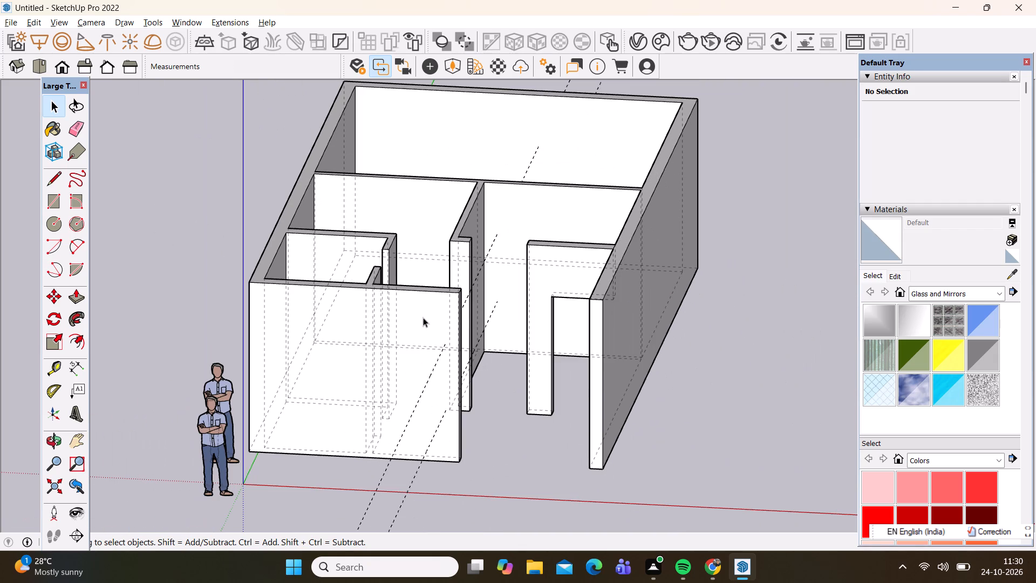
scroll(480, 294, down, 6)
middle_drag(406, 394, 430, 308)
scroll(451, 382, down, 1)
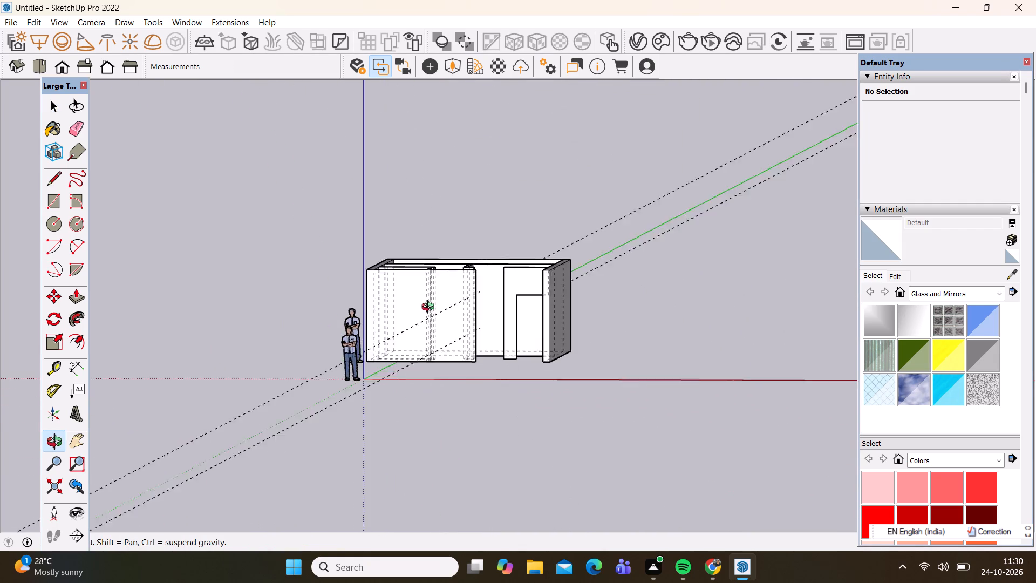
middle_drag(430, 308, 410, 371)
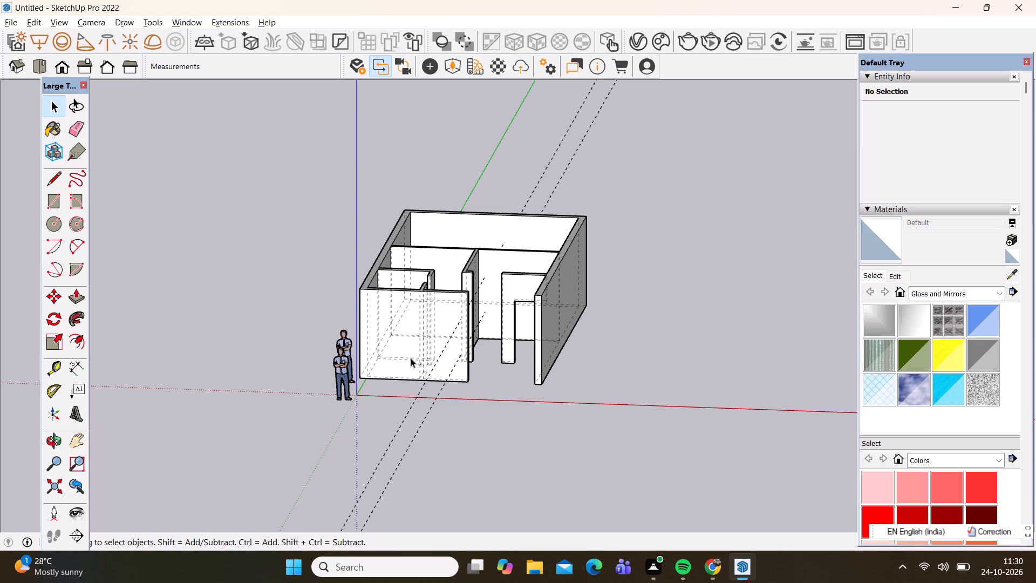
key(ctrl+z)
key(ctrl+z)
scroll(400, 253, up, 2)
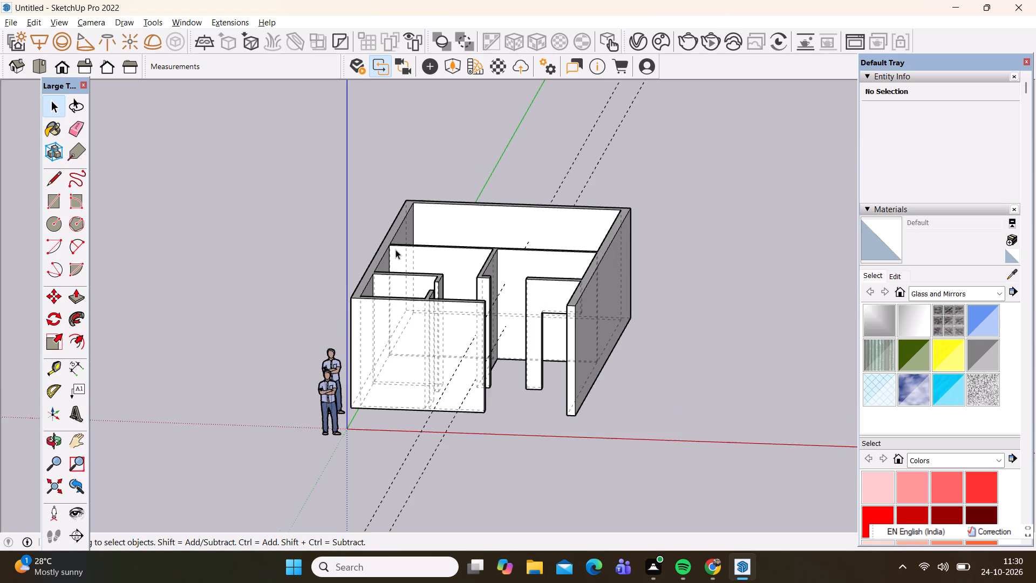
scroll(381, 349, up, 3)
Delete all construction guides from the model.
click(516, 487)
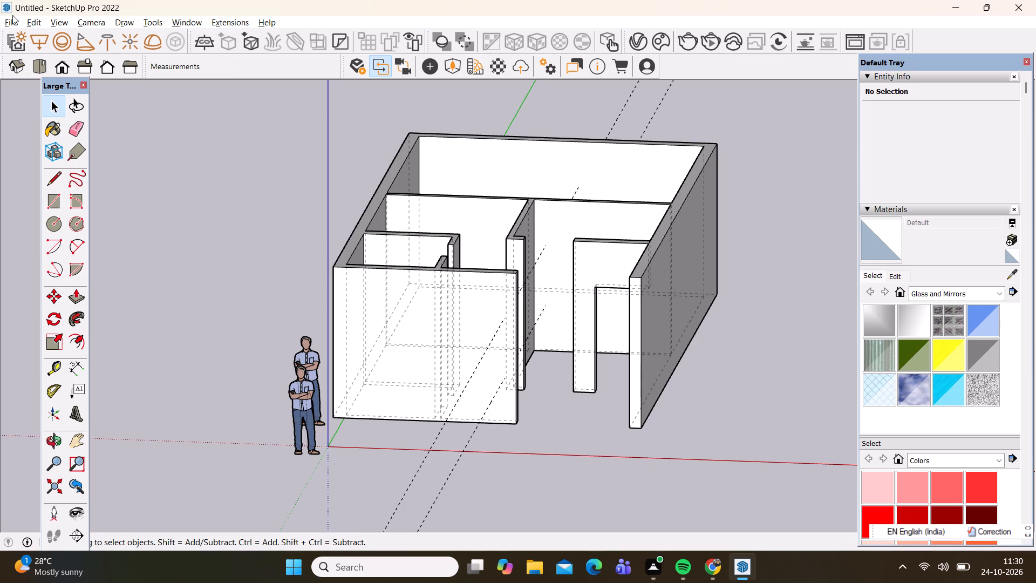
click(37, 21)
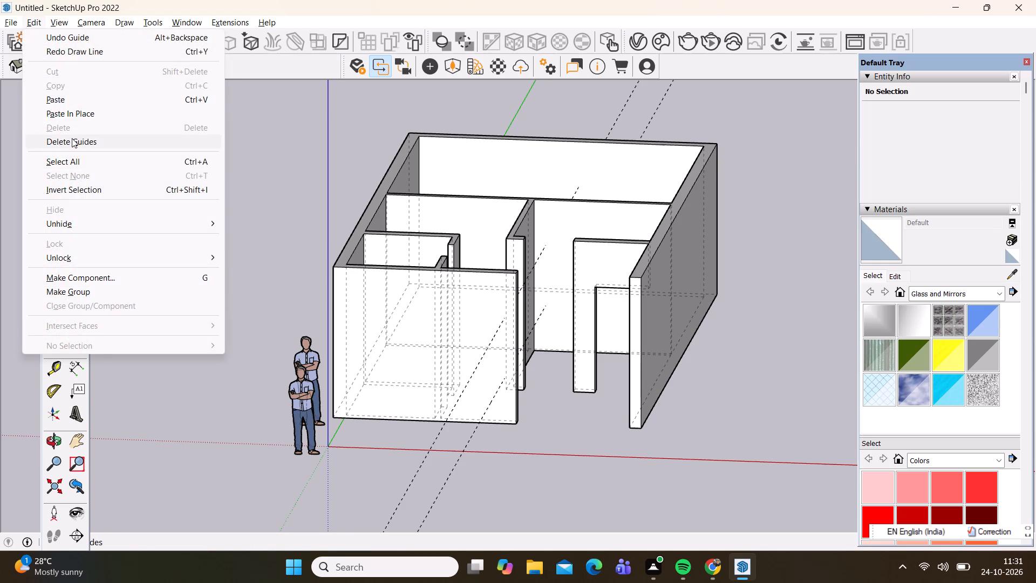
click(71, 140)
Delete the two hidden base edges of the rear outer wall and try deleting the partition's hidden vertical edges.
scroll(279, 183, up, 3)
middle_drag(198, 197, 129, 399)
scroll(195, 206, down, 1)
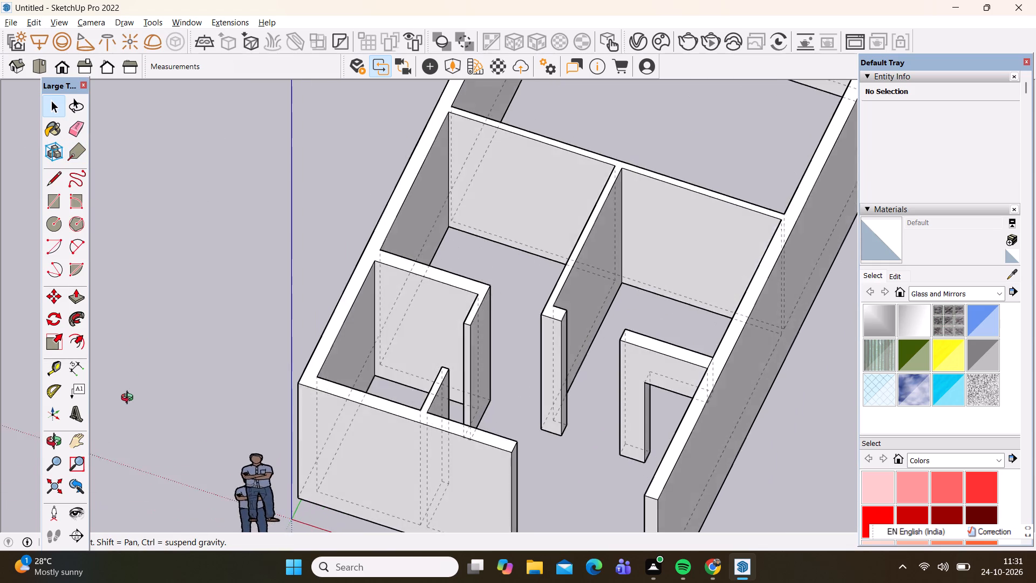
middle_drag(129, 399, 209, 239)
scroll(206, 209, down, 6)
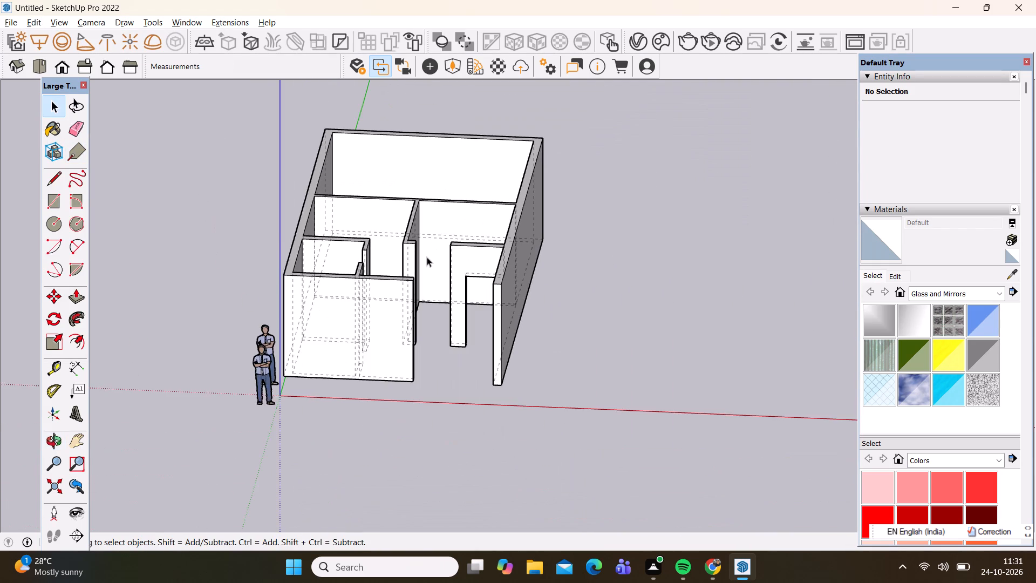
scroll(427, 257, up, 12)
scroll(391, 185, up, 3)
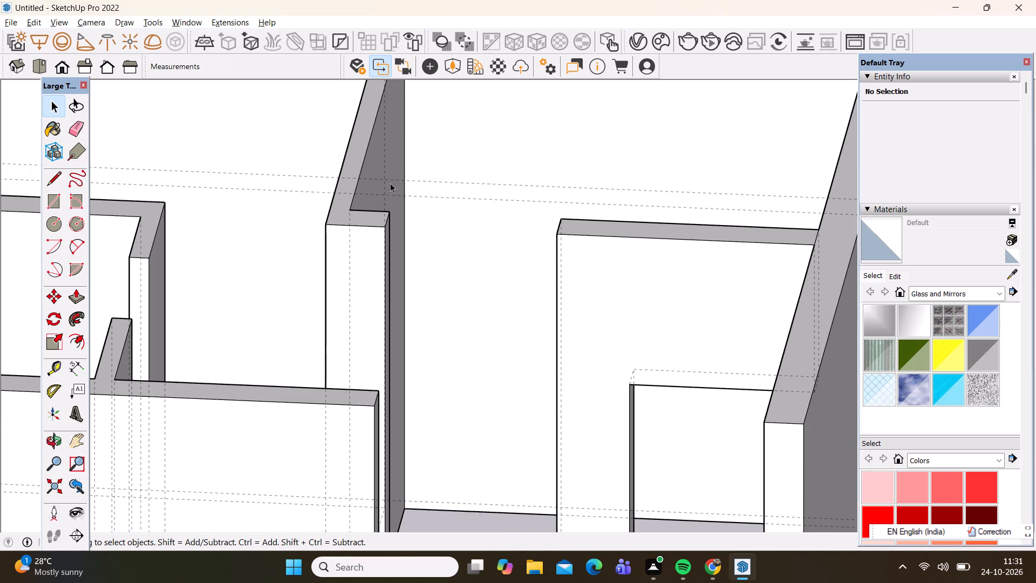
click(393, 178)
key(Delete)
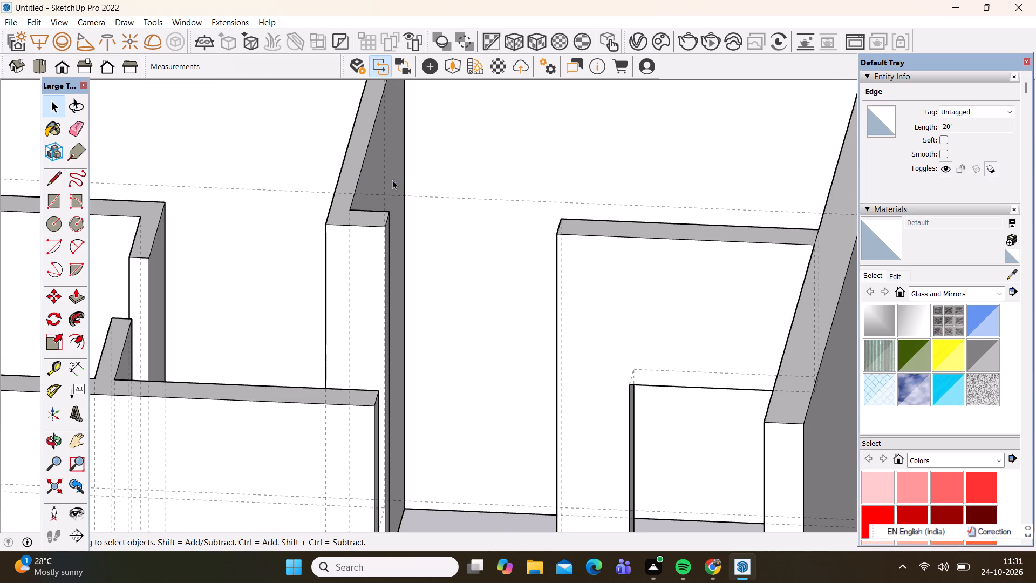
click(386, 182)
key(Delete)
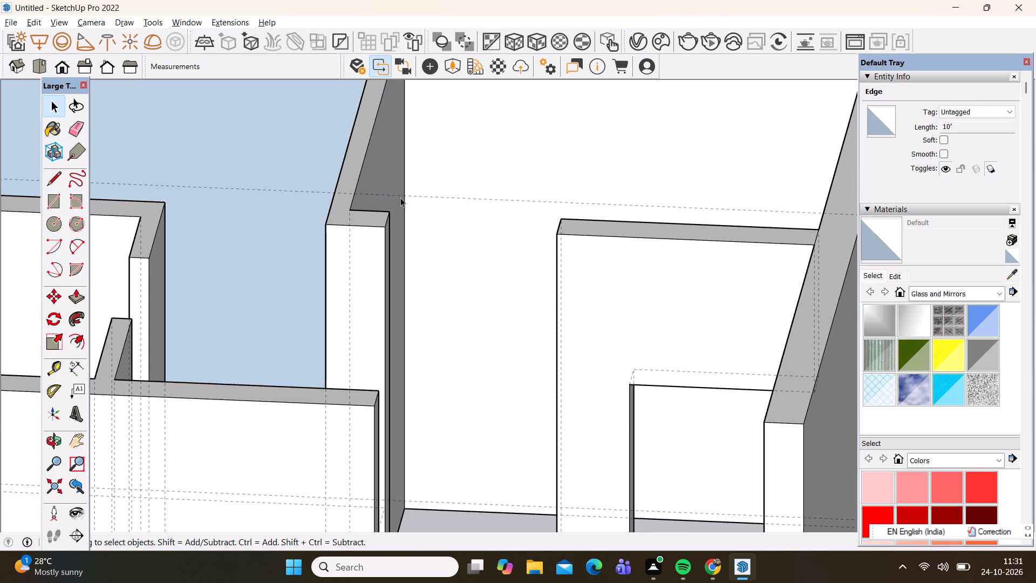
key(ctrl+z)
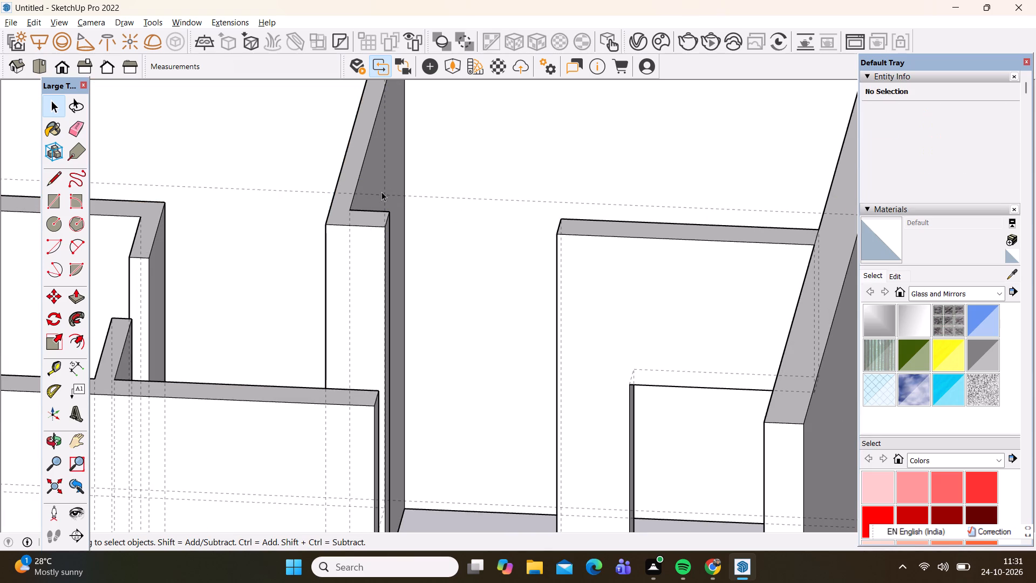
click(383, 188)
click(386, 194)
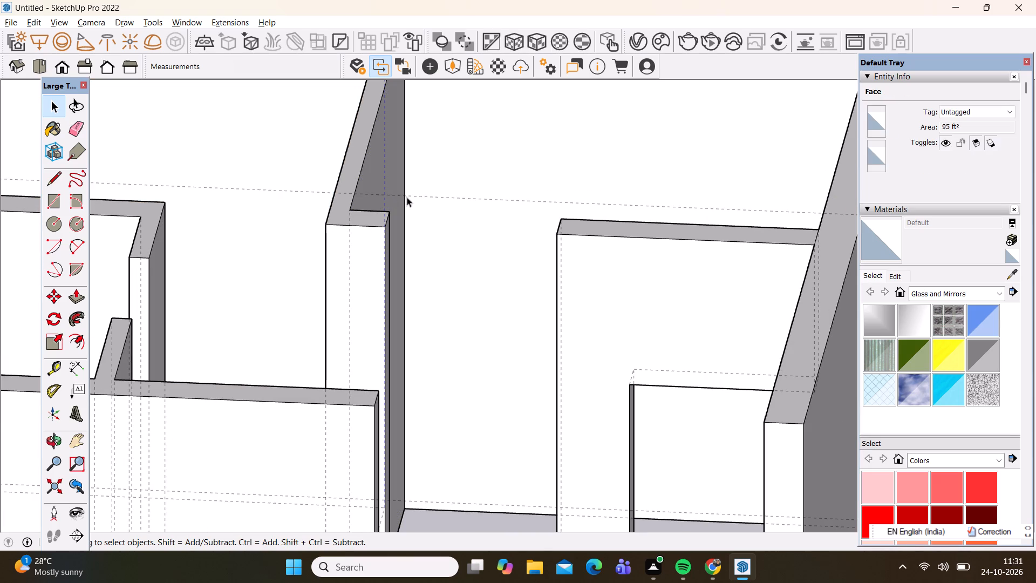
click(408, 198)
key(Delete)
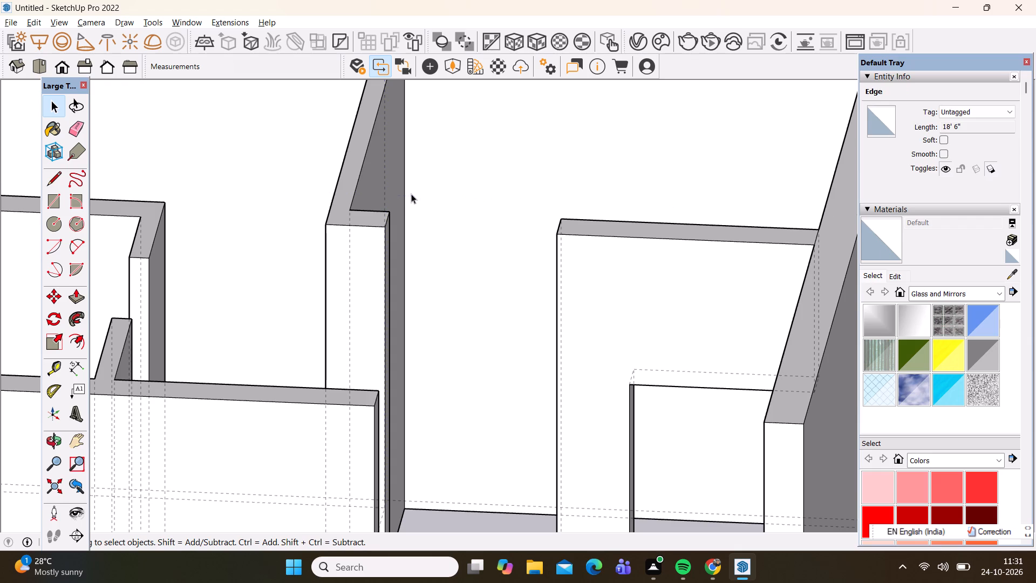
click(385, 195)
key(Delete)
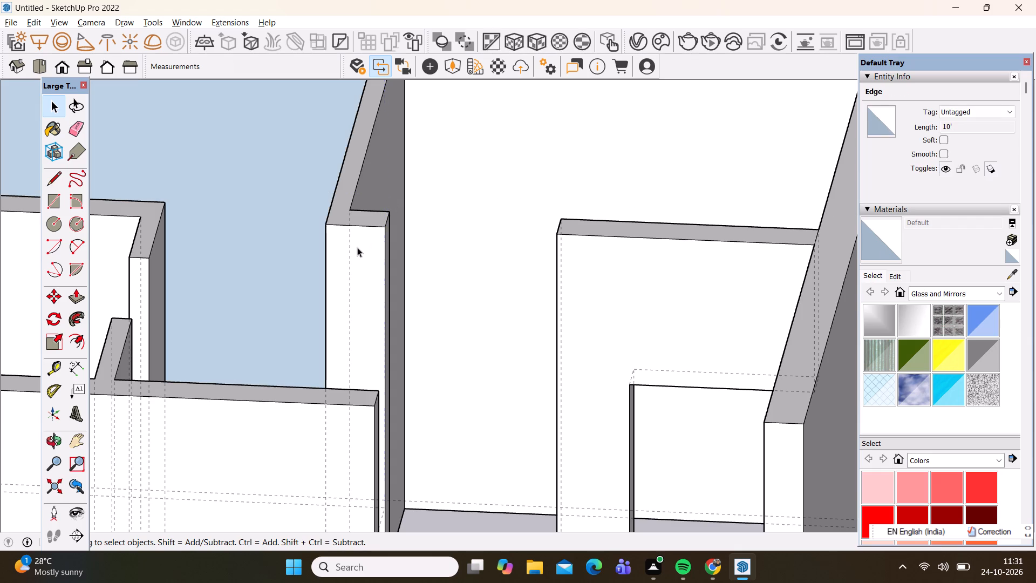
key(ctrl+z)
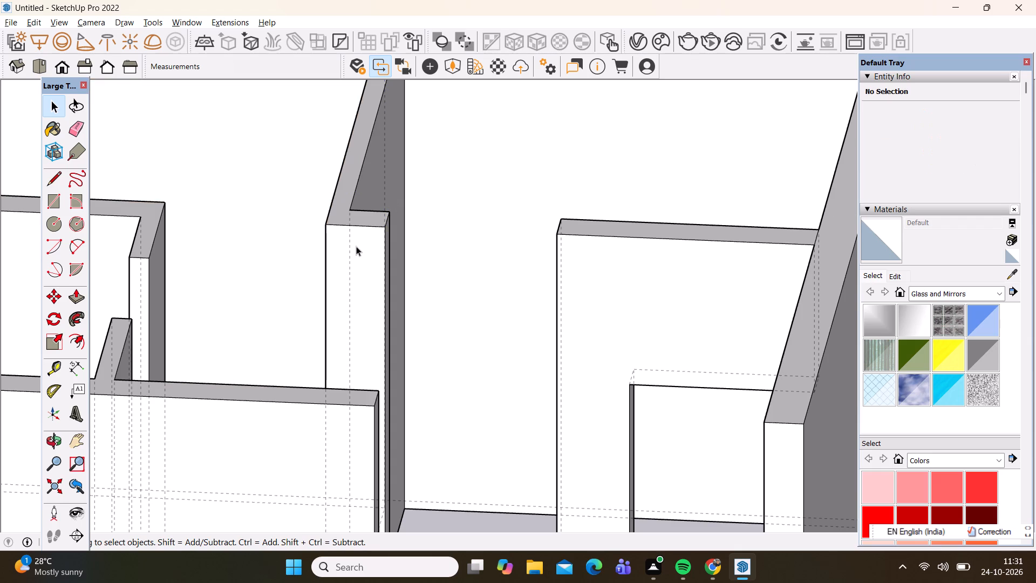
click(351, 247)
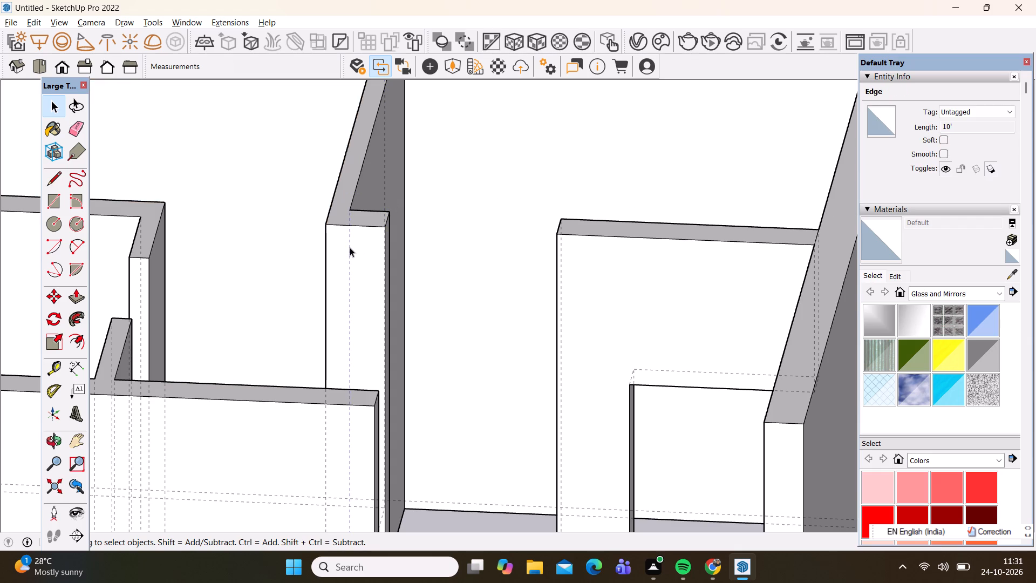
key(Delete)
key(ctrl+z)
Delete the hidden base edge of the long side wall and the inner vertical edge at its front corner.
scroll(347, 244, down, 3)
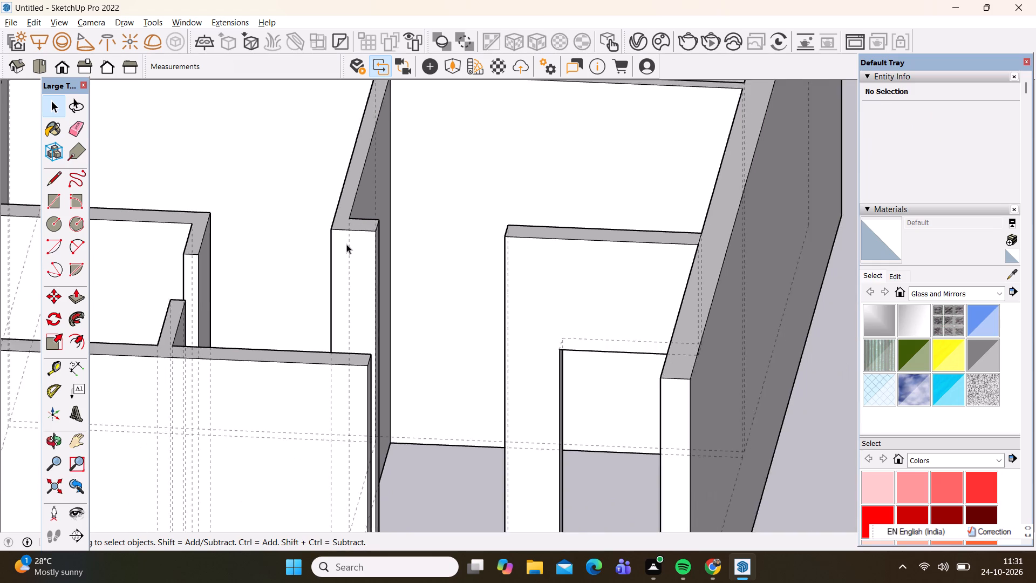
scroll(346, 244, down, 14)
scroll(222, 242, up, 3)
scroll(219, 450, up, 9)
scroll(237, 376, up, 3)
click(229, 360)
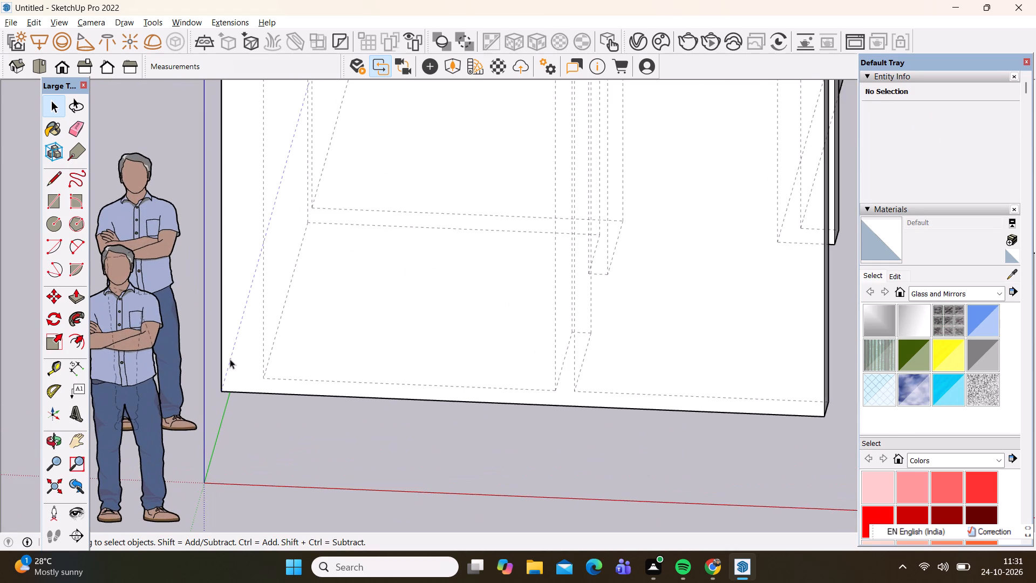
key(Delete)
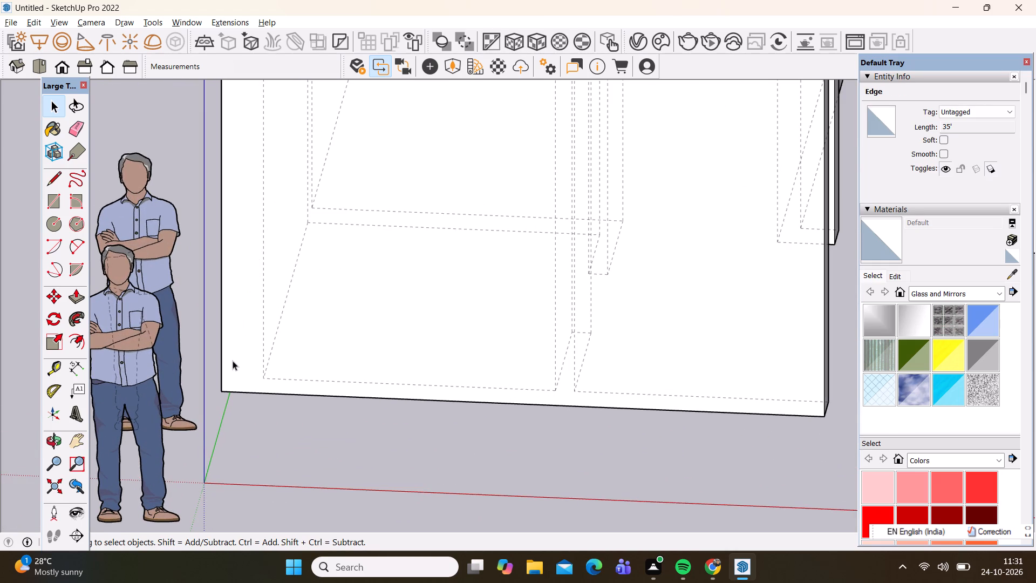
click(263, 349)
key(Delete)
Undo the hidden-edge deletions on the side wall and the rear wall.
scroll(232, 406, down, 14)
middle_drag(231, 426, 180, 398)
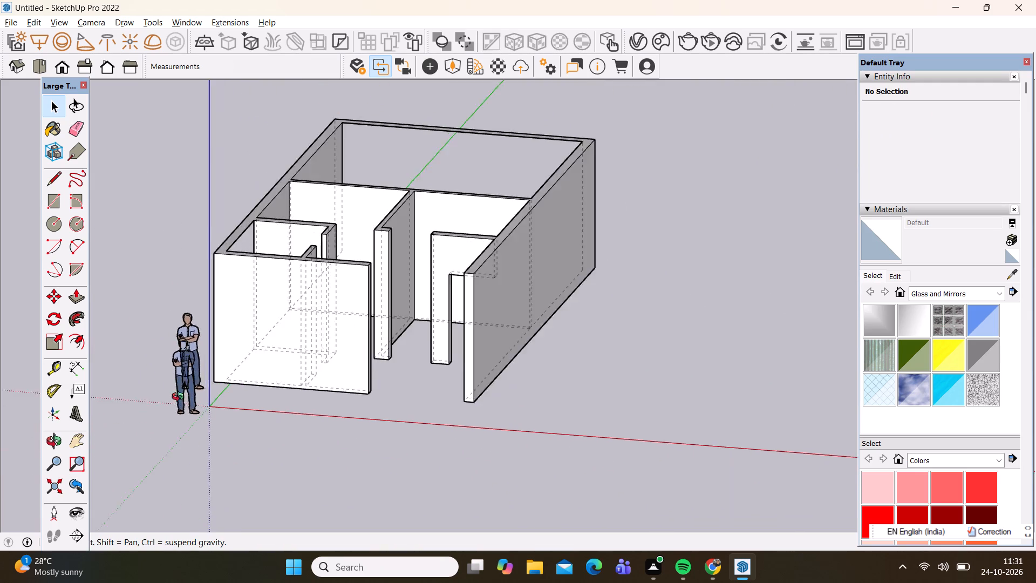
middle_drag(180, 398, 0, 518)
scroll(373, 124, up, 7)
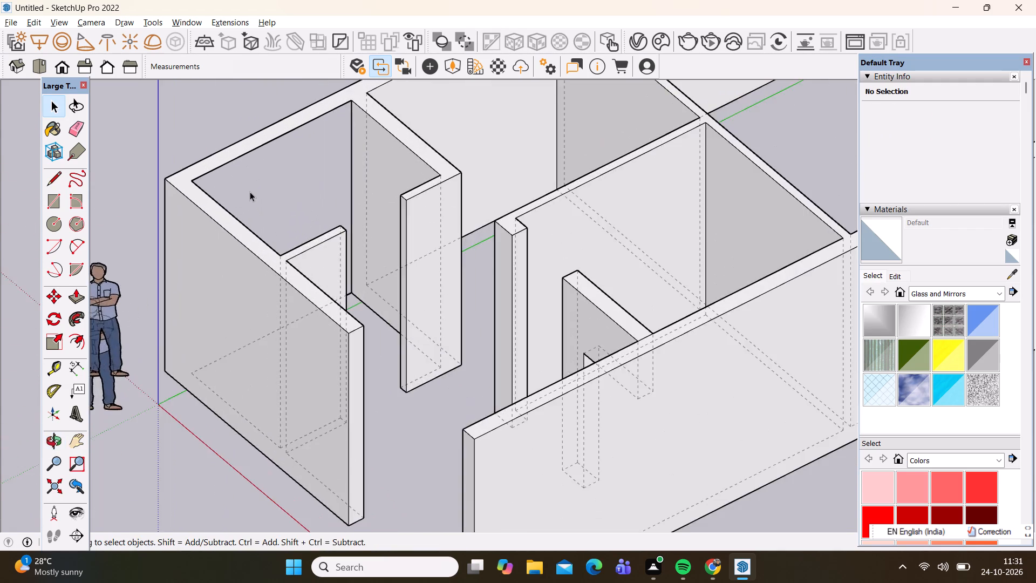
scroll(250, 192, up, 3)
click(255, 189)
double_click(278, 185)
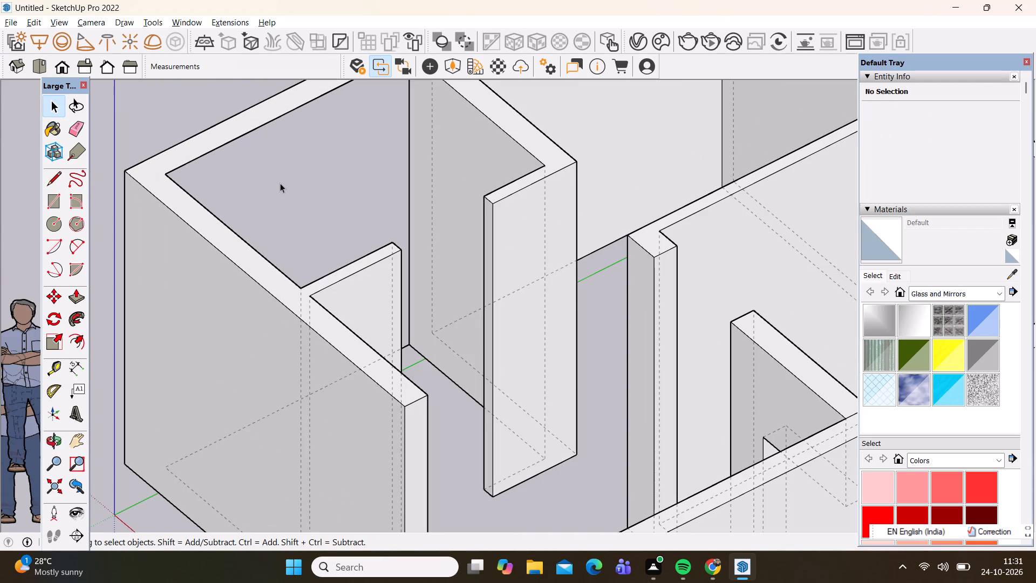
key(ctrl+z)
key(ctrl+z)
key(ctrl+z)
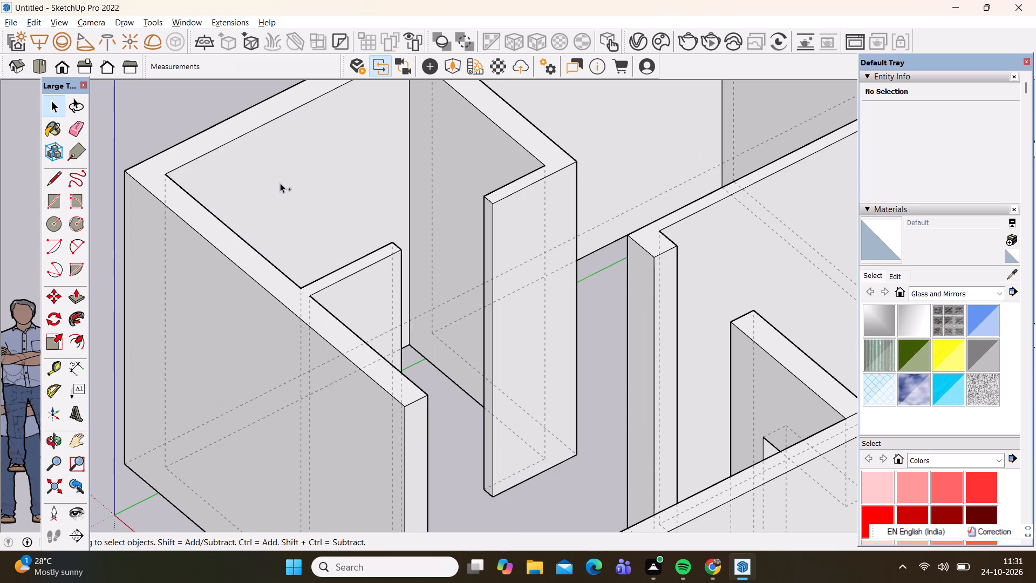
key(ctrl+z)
Undo the guide deletion, the door lintel and the wall extrusion, back to the flat floor plan outline.
scroll(287, 227, down, 7)
middle_drag(272, 446, 388, 345)
scroll(272, 446, down, 1)
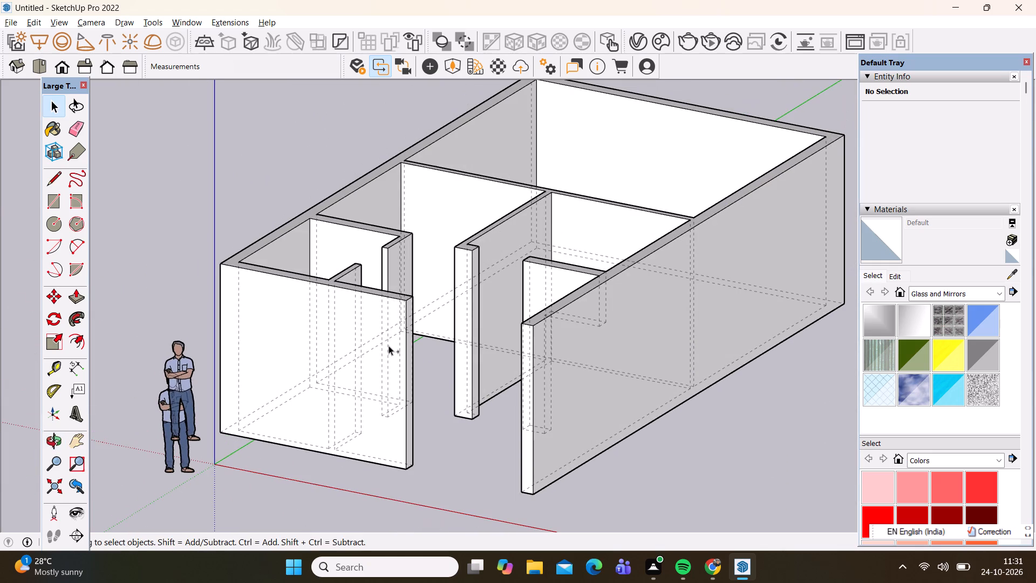
key(ctrl+z)
key(ctrl+z)
key(ctrl+z)
key(ctrl+z)
key(ctrl+z)
key(ctrl+z)
key(ctrl+z)
key(ctrl+z)
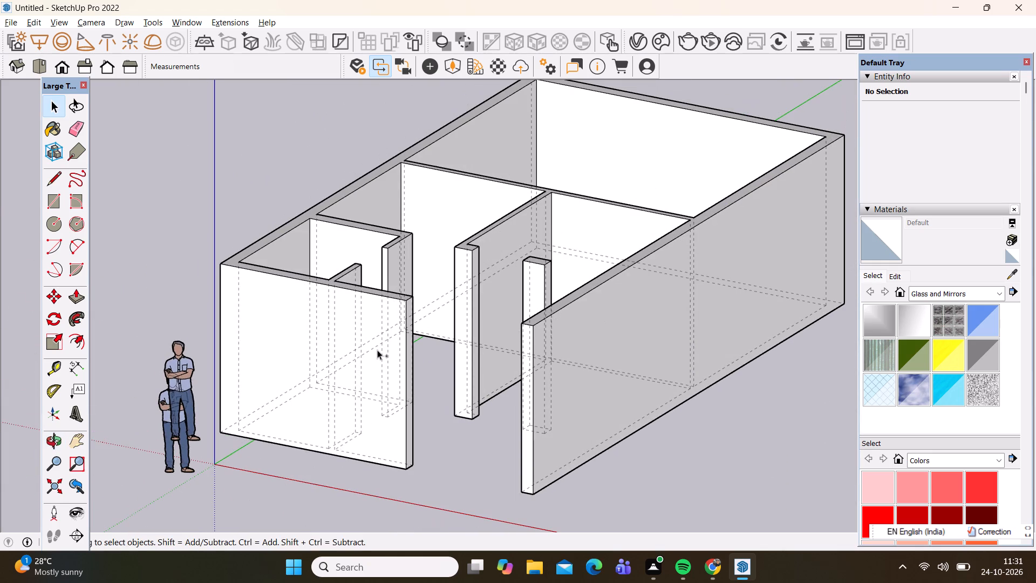
key(ctrl+z)
key(ctrl+z)
key(ctrl+z)
scroll(349, 315, down, 7)
middle_drag(288, 452, 313, 471)
scroll(298, 461, down, 1)
middle_drag(313, 471, 446, 523)
scroll(436, 467, up, 6)
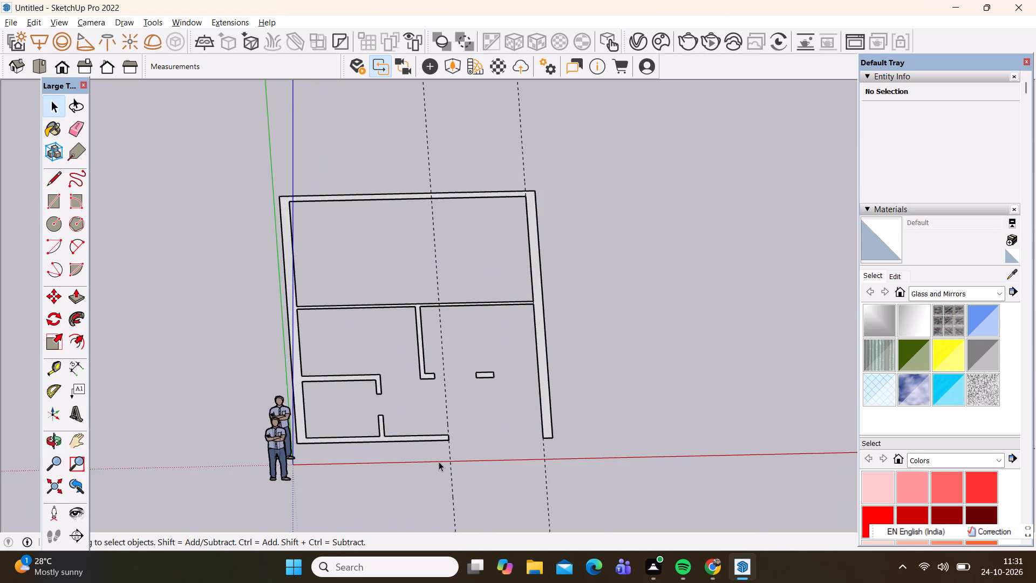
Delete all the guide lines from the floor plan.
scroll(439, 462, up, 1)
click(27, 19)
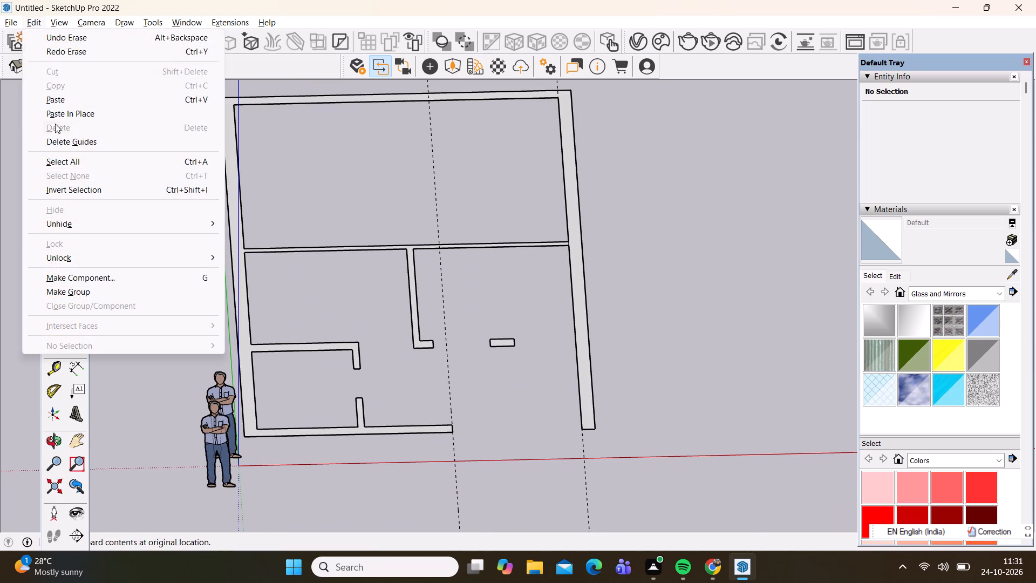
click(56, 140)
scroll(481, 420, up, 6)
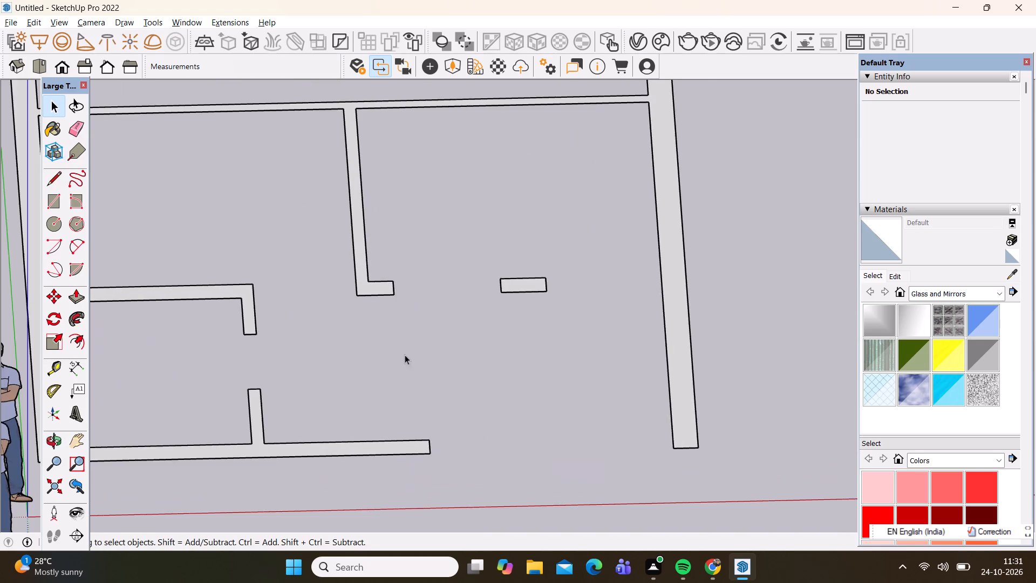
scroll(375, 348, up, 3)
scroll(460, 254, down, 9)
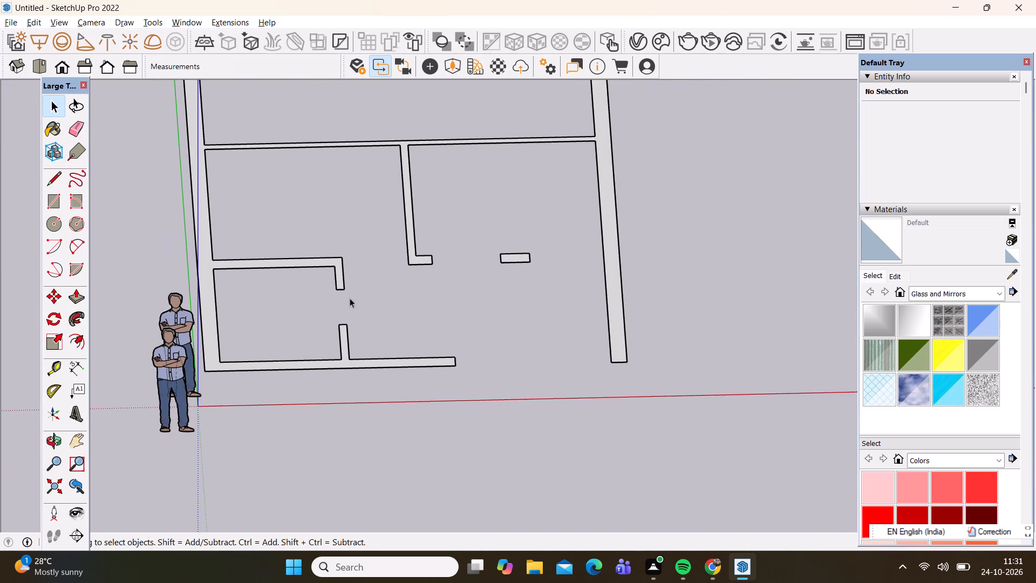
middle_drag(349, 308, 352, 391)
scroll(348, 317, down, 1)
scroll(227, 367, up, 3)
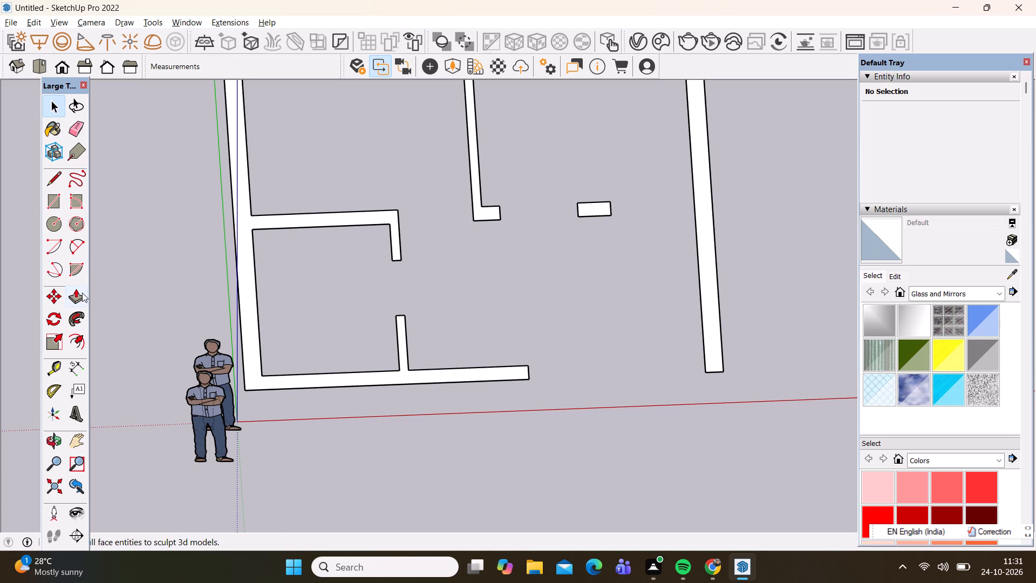
Save the model in the Documents folder as "Elevation -File 1".
key(ctrl+s)
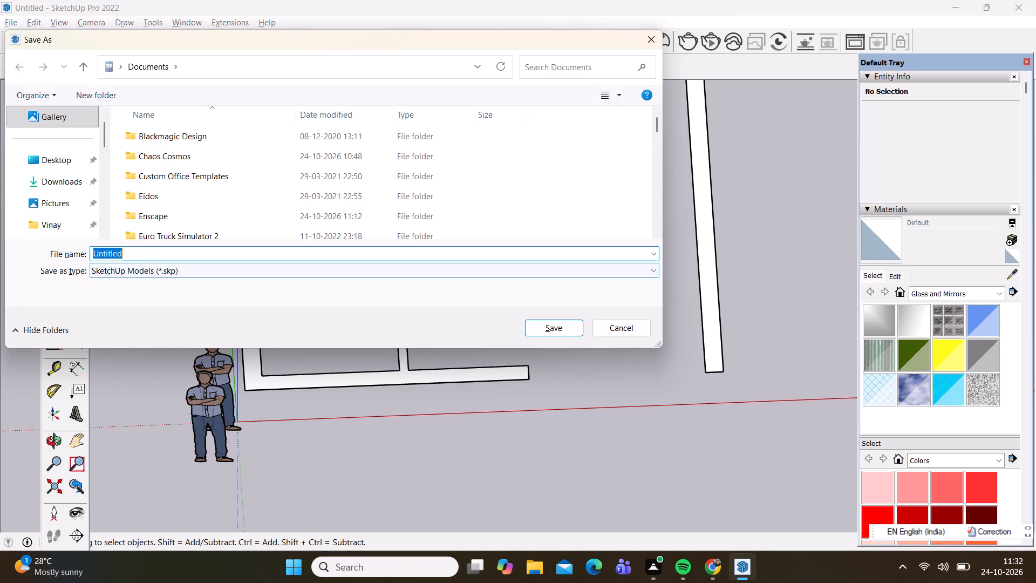
key(BackSpace)
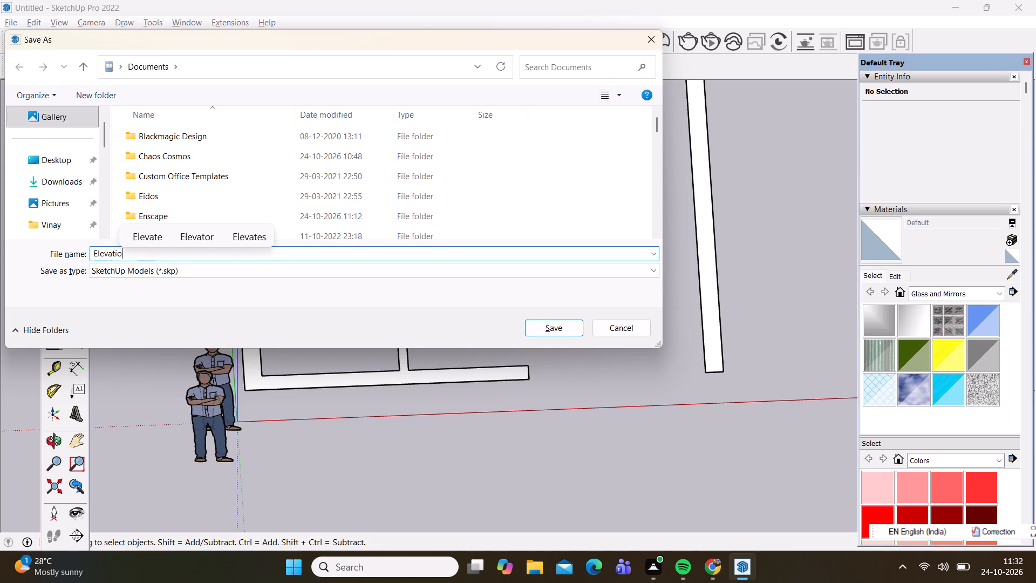
key(minus)
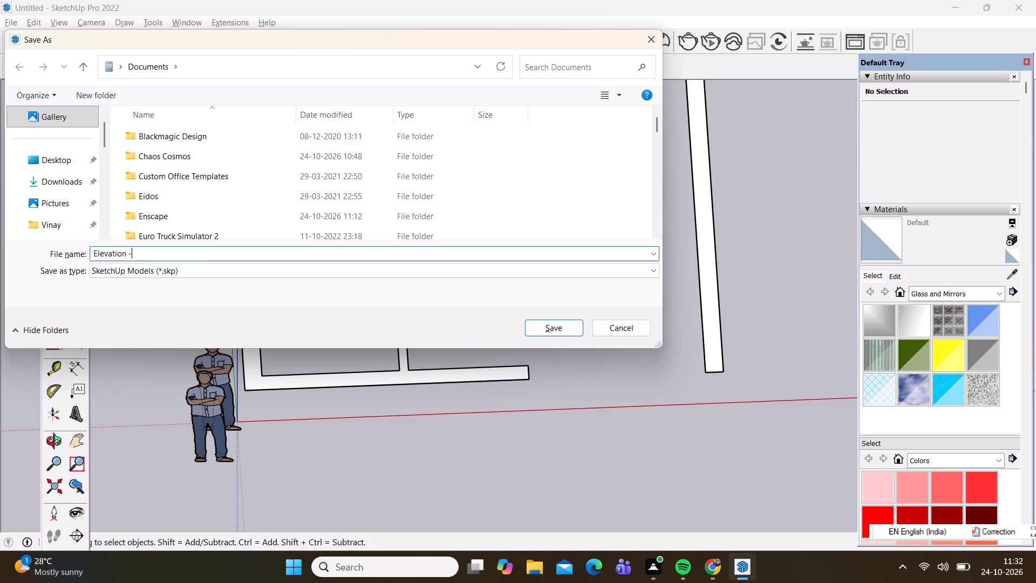
text(ile)
key(space)
text(1)
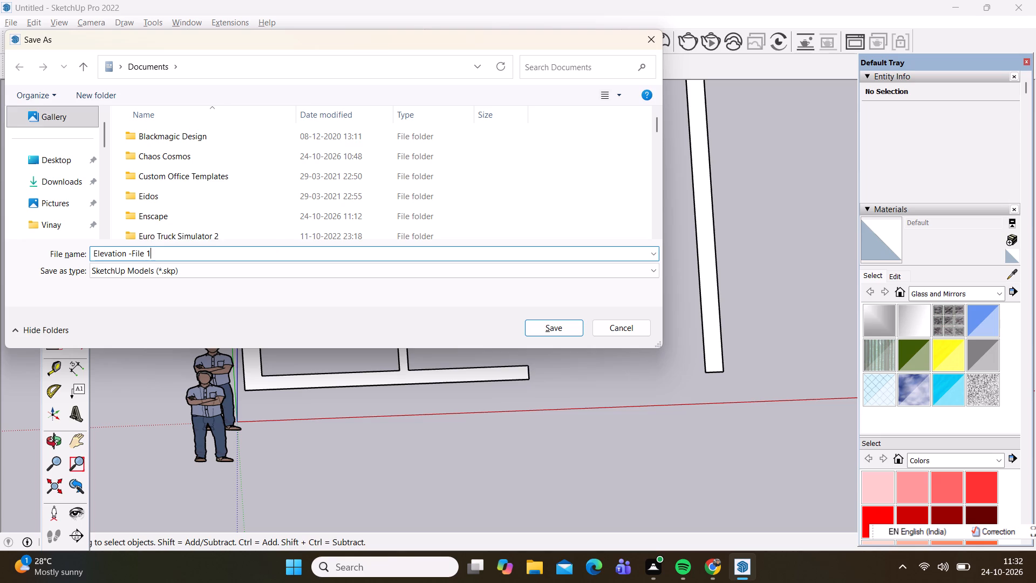
key(Return)
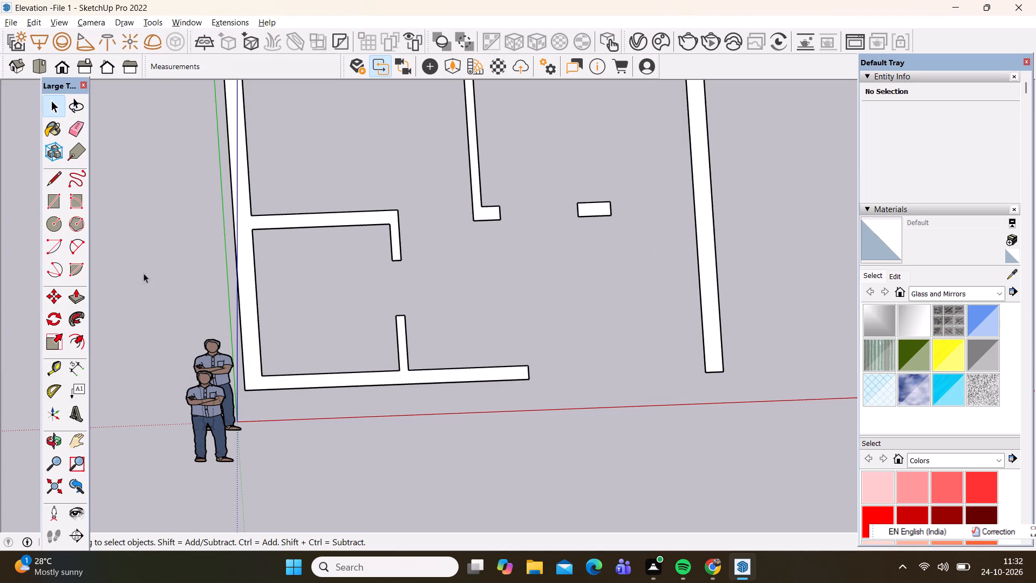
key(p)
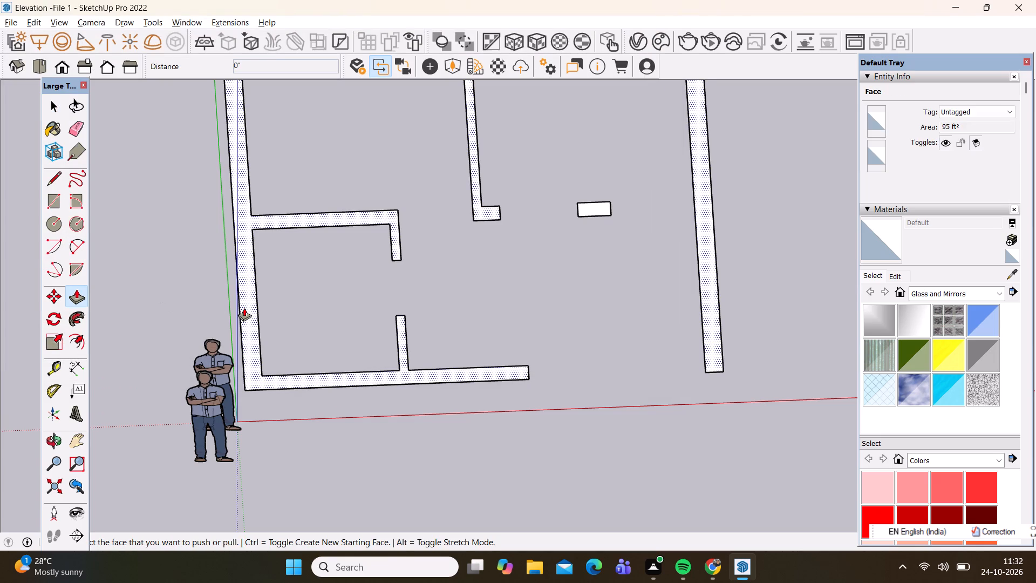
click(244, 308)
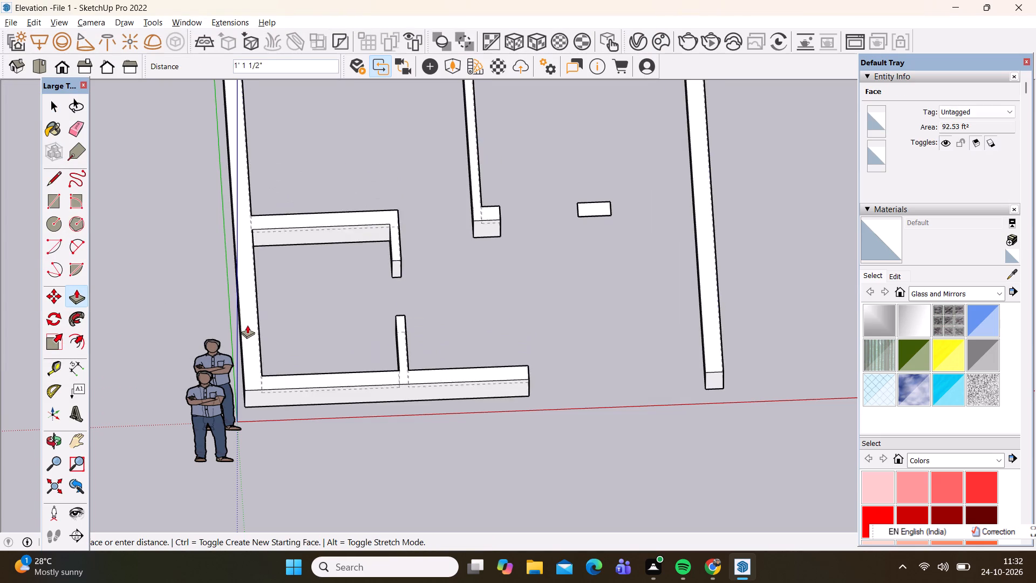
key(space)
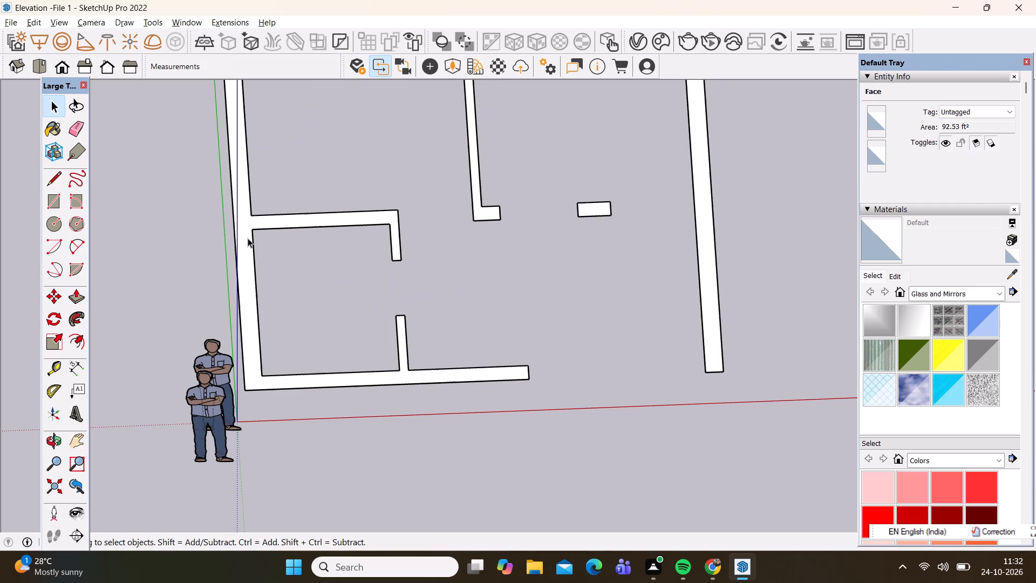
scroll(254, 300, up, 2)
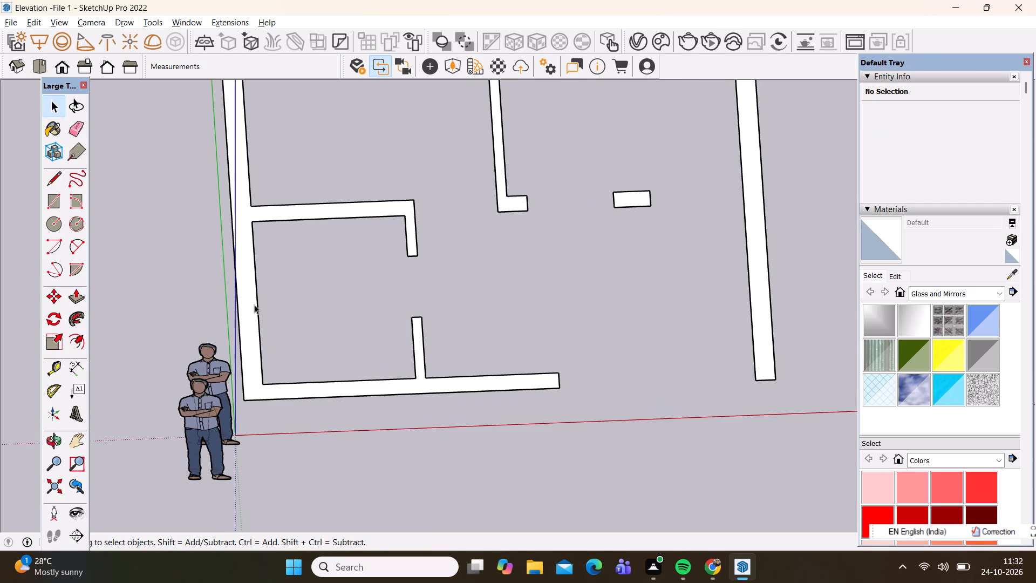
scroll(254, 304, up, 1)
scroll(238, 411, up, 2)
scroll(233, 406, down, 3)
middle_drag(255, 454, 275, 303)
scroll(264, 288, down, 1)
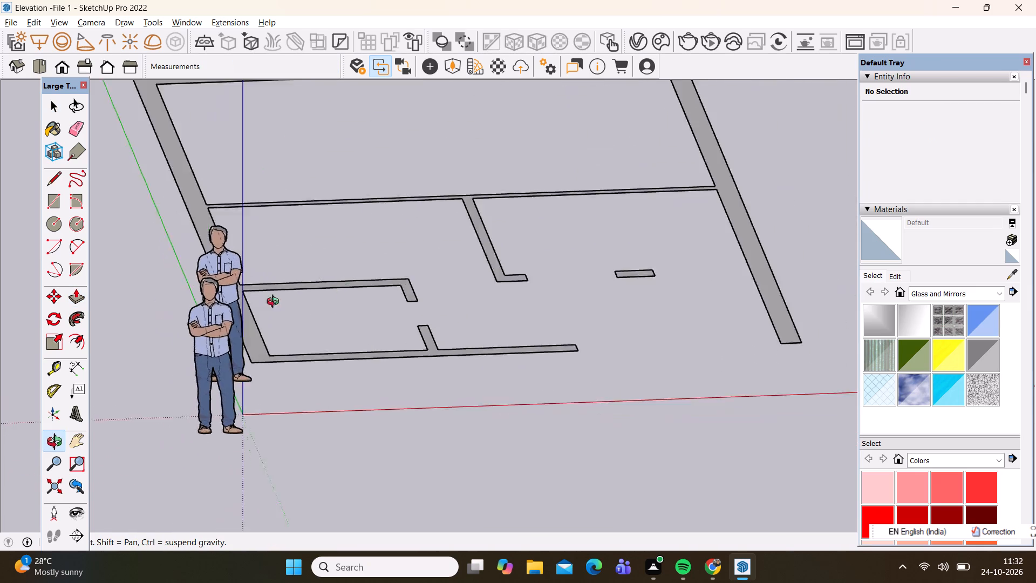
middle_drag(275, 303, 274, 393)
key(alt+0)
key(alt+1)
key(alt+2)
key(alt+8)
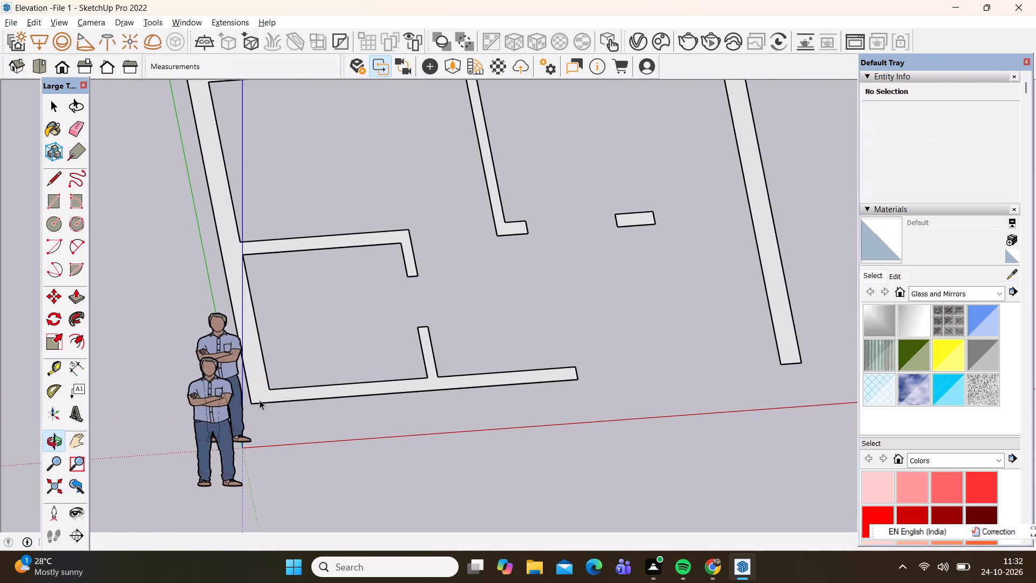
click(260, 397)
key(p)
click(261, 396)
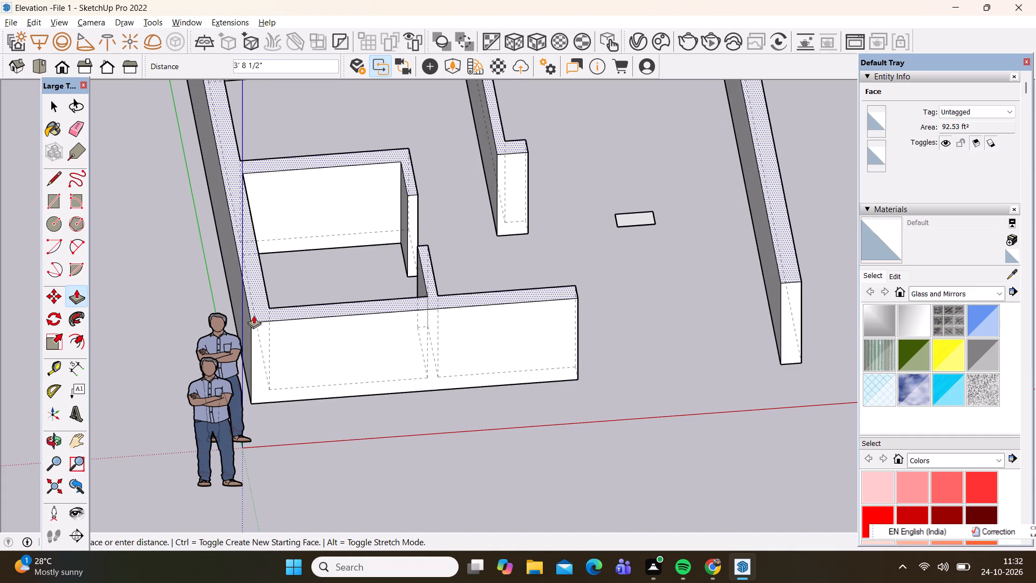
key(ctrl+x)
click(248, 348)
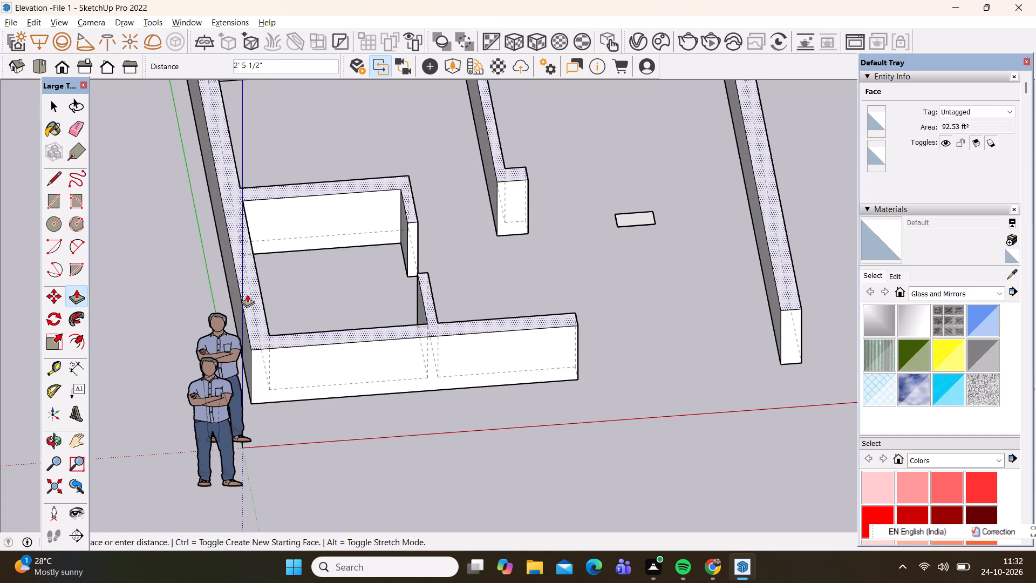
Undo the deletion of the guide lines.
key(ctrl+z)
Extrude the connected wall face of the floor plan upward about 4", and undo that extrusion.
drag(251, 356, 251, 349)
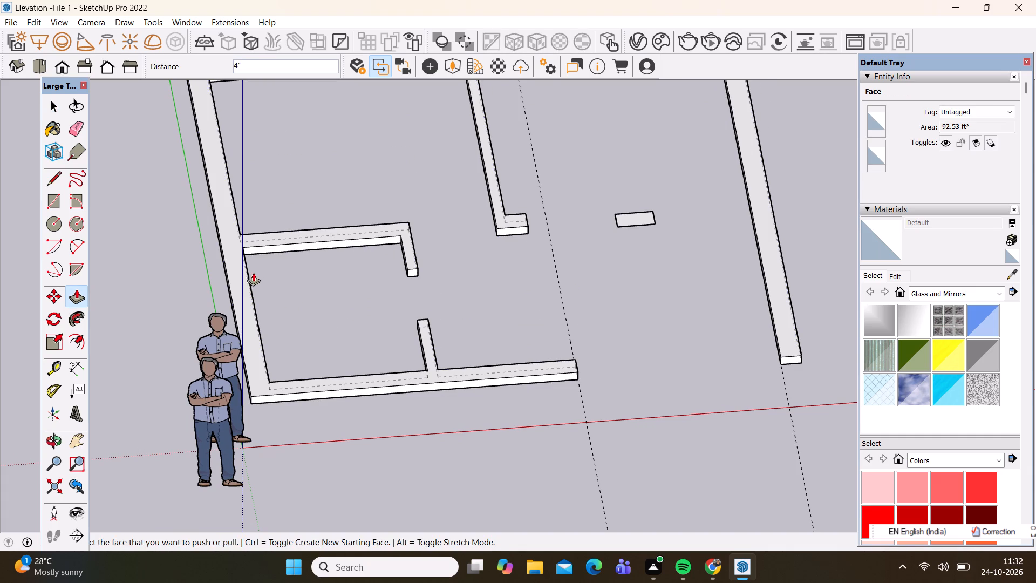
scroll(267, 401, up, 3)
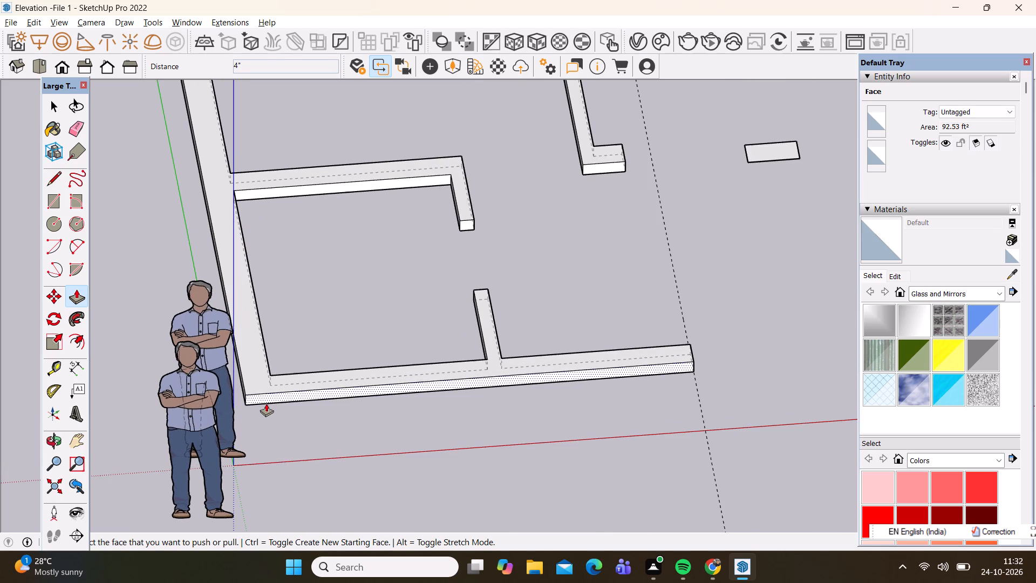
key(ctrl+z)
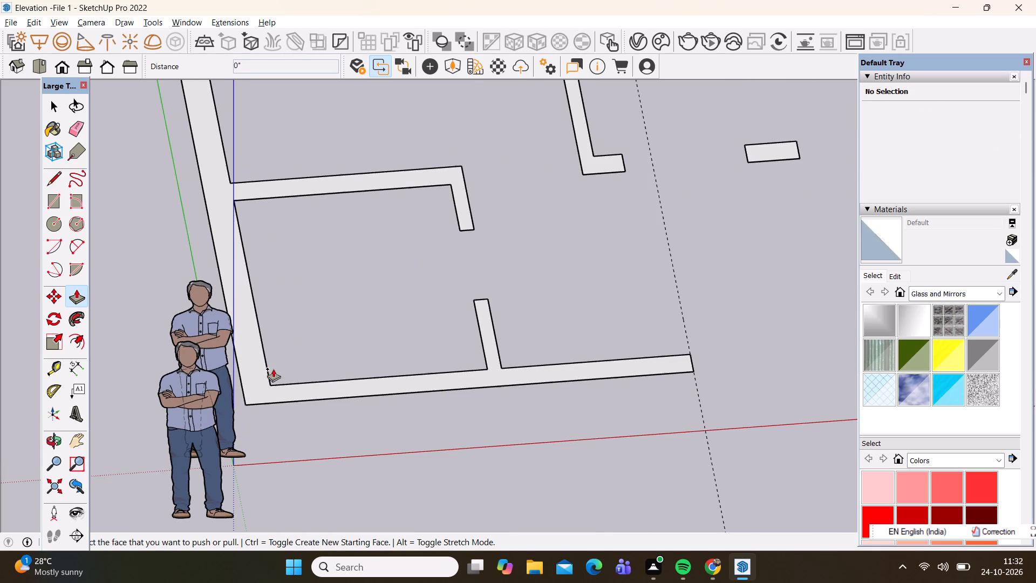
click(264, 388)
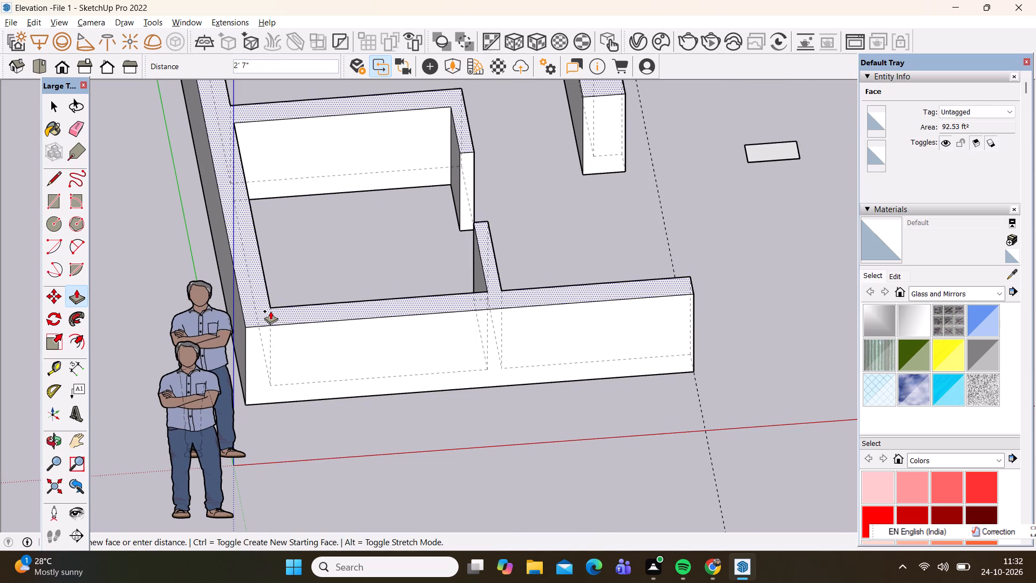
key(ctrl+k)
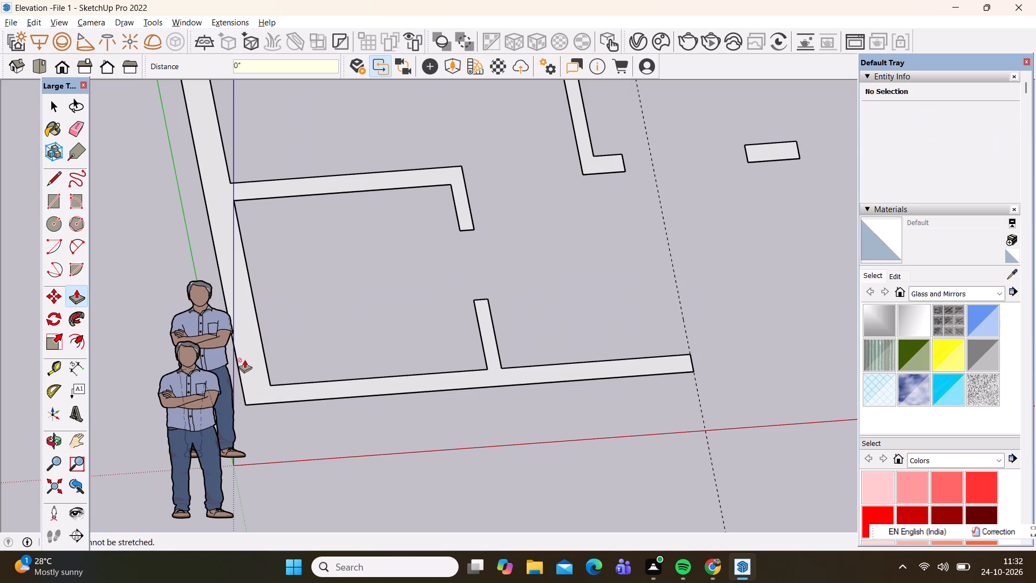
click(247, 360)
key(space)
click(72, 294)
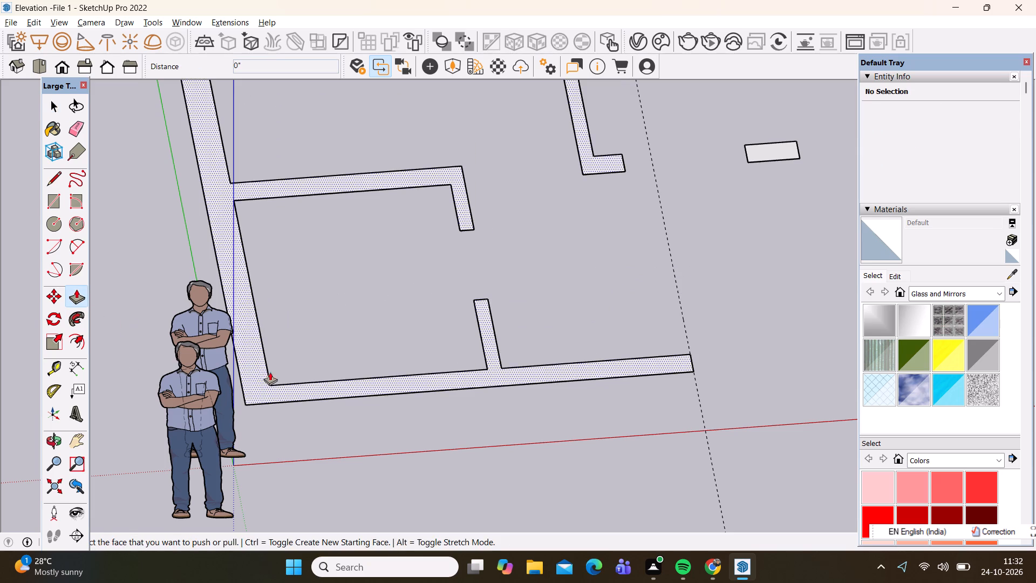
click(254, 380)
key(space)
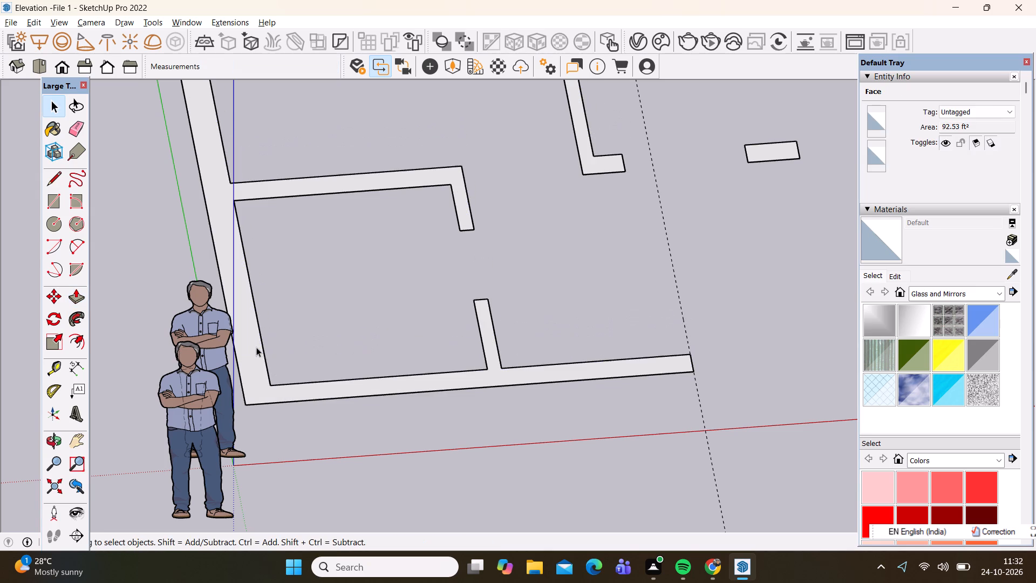
Extrude the connected wall face of the floor plan upward with Push/Pull.
scroll(231, 269, down, 7)
middle_drag(267, 343, 240, 288)
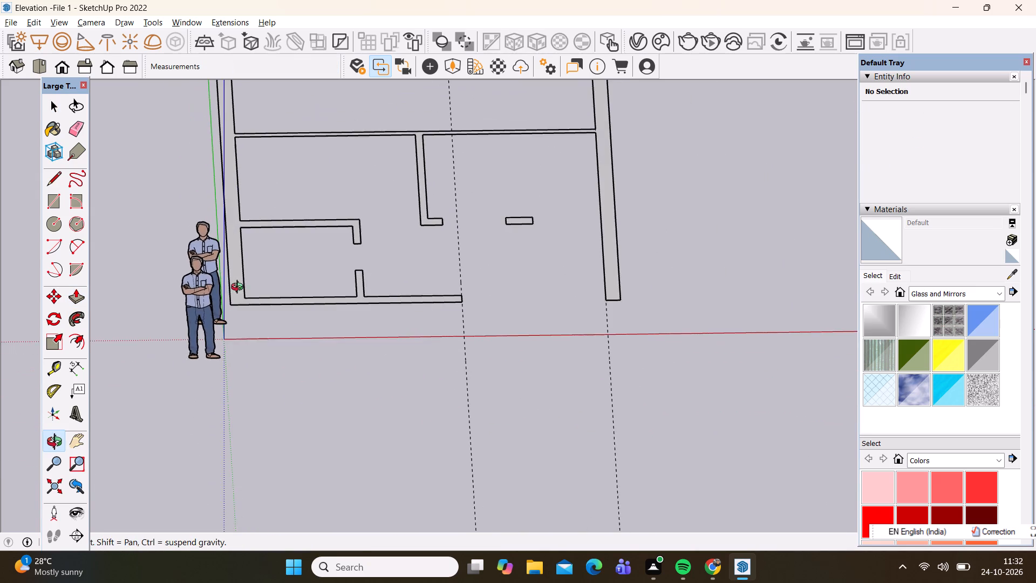
middle_drag(240, 288, 239, 288)
scroll(239, 289, up, 4)
key(p)
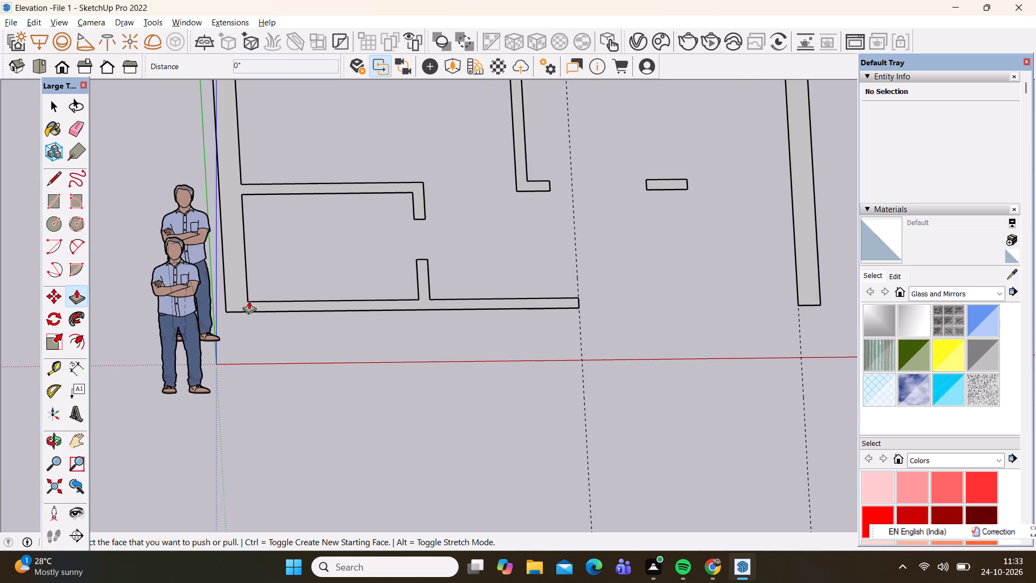
click(239, 296)
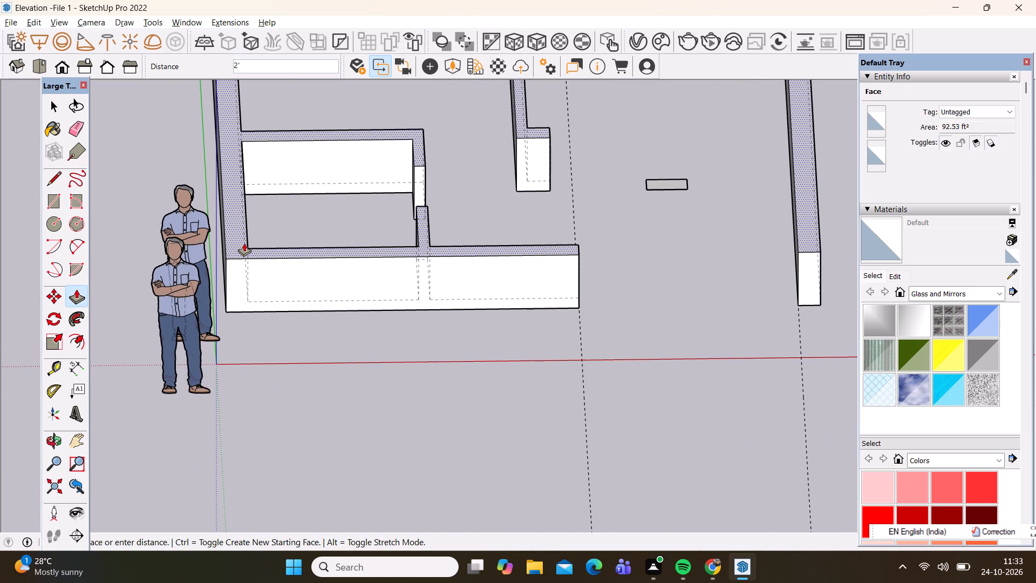
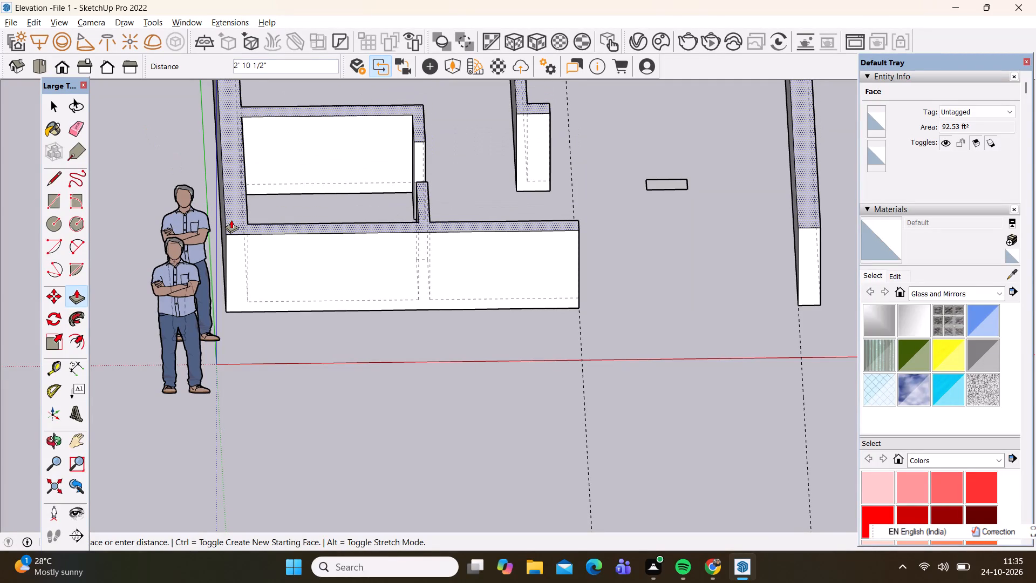
Cancel the unfinished wall extrusion and turn off the dashed back edges display.
key(space)
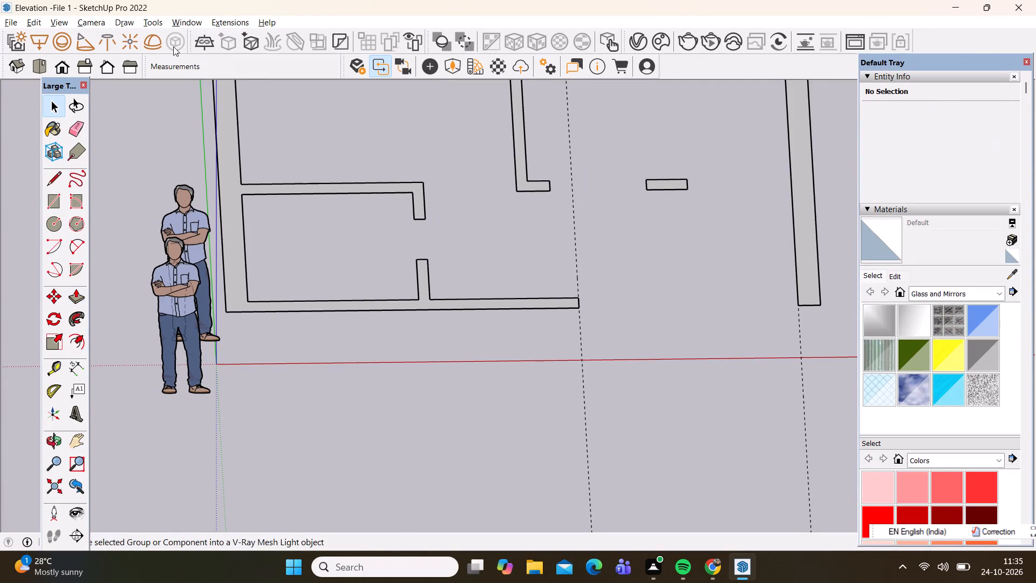
click(38, 21)
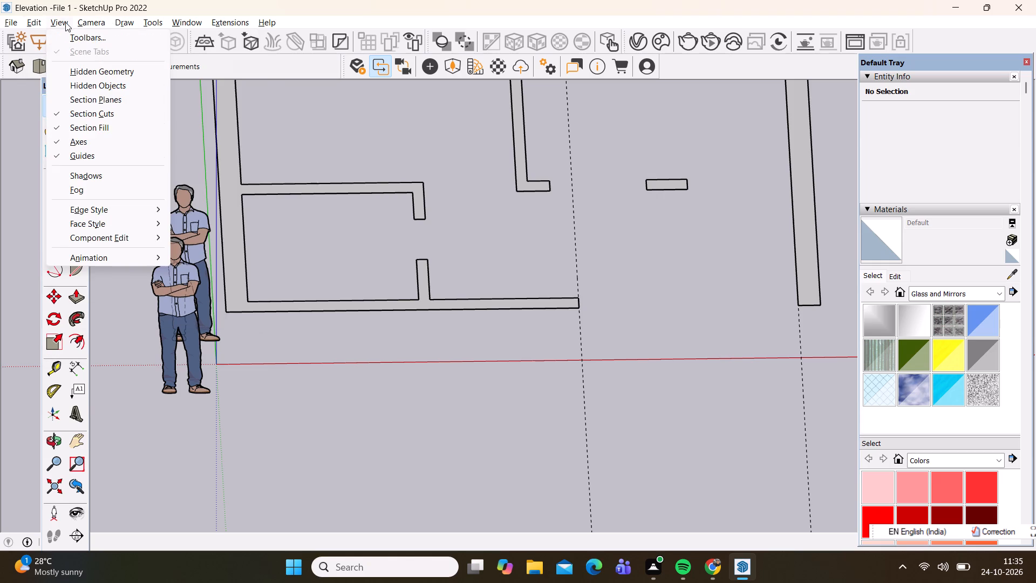
click(63, 20)
click(63, 19)
click(80, 213)
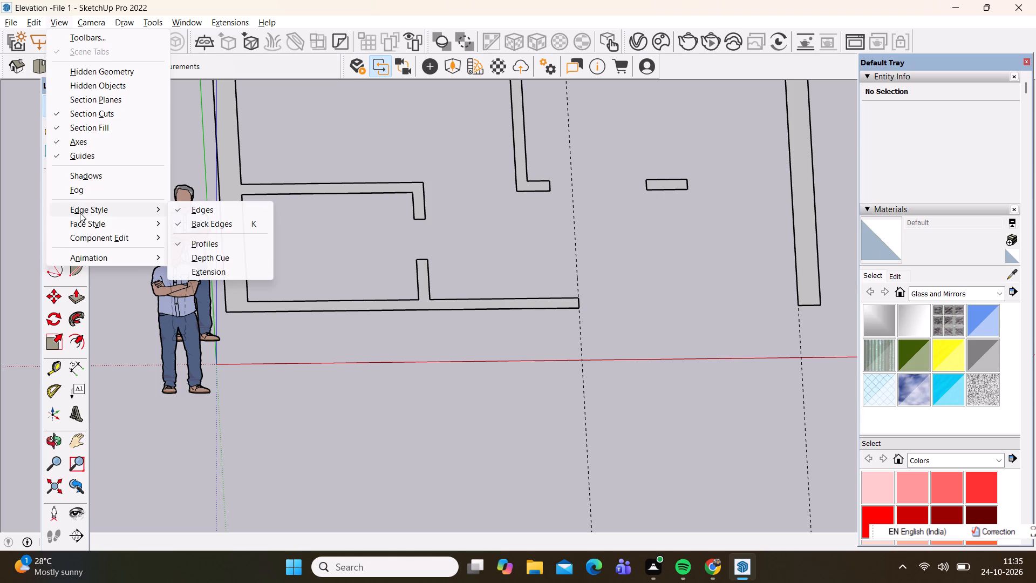
click(191, 227)
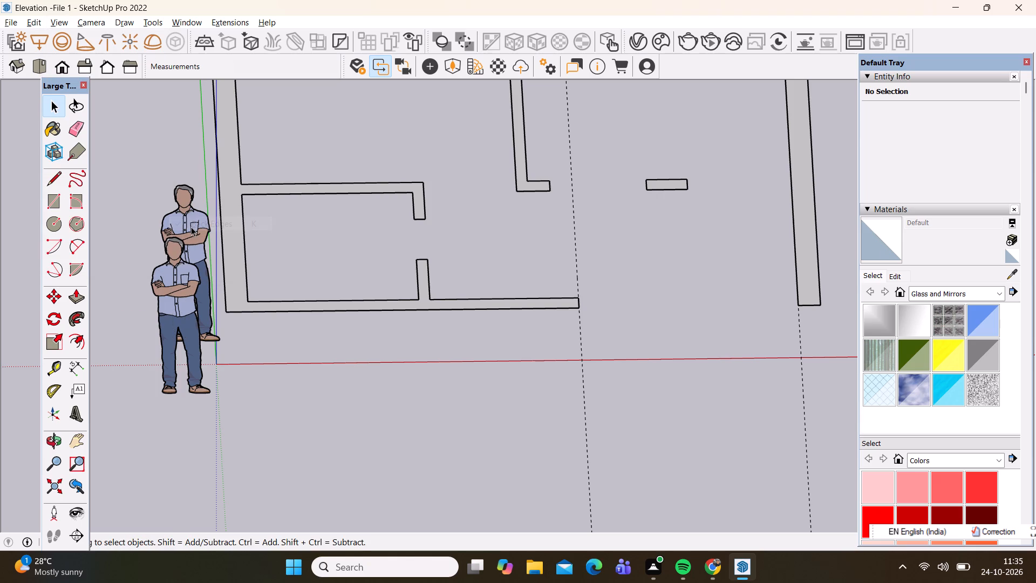
Extrude the connected wall face of the floor plan upward 10' with Push/Pull.
click(69, 300)
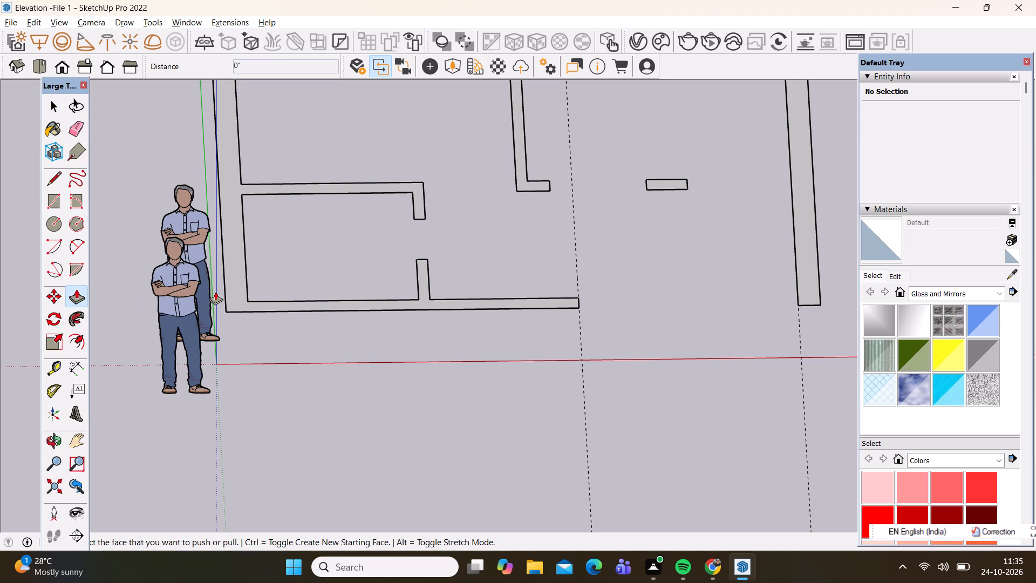
click(228, 283)
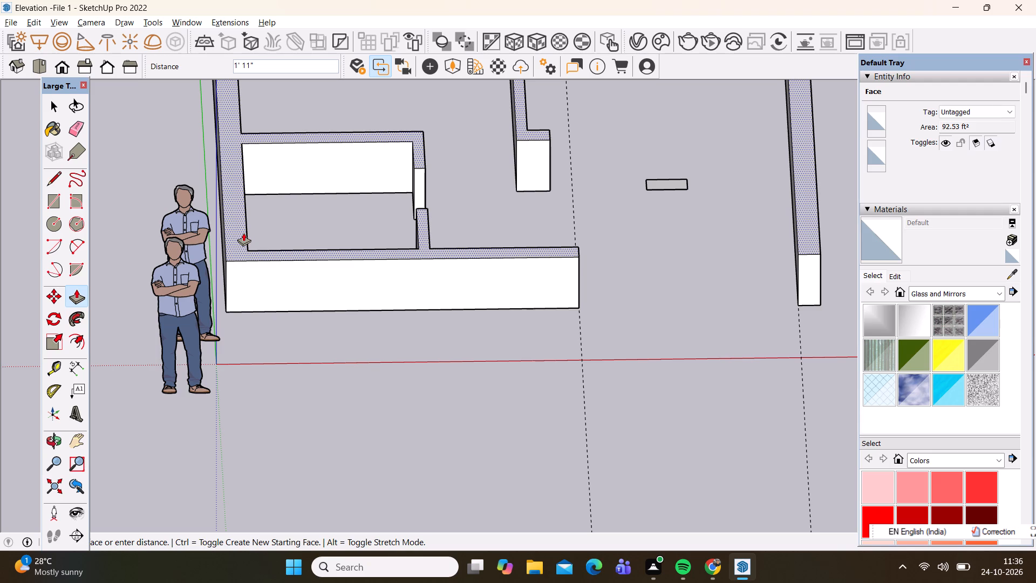
text(10')
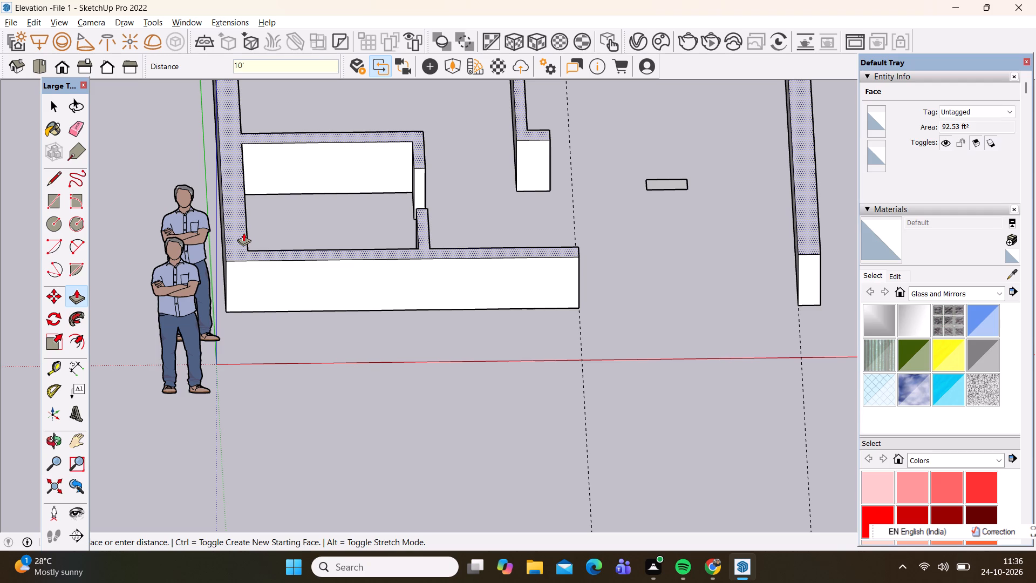
key(Return)
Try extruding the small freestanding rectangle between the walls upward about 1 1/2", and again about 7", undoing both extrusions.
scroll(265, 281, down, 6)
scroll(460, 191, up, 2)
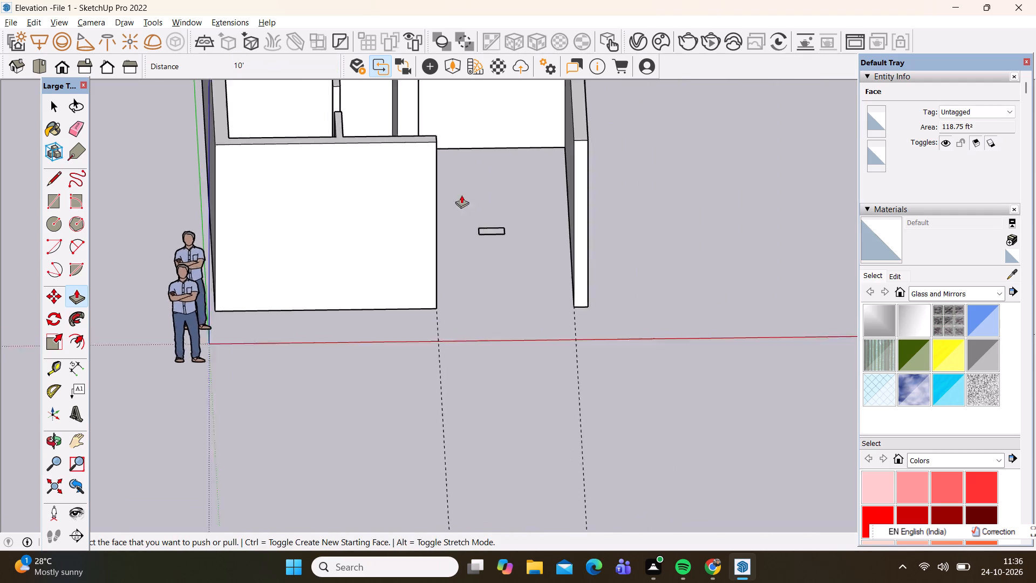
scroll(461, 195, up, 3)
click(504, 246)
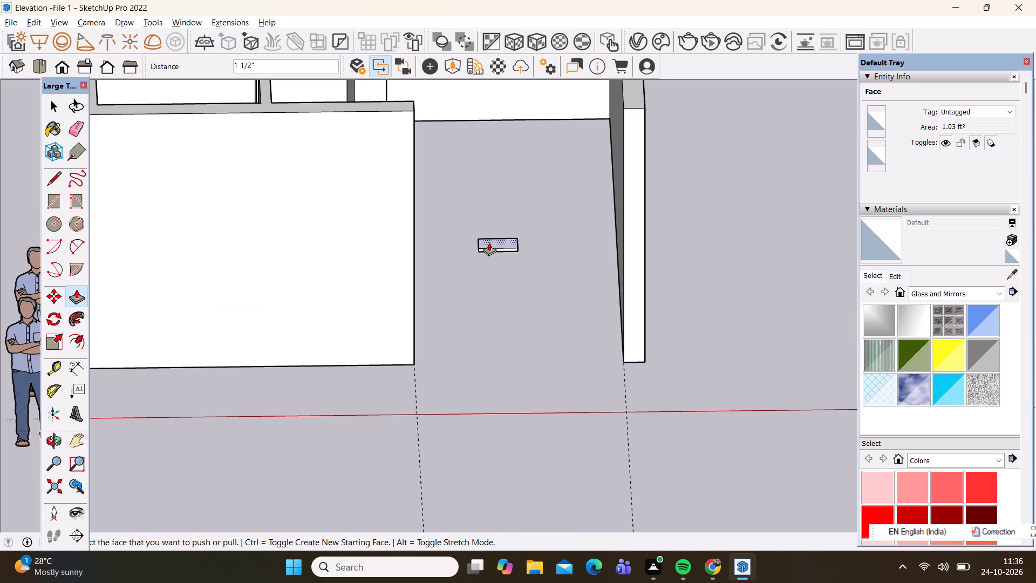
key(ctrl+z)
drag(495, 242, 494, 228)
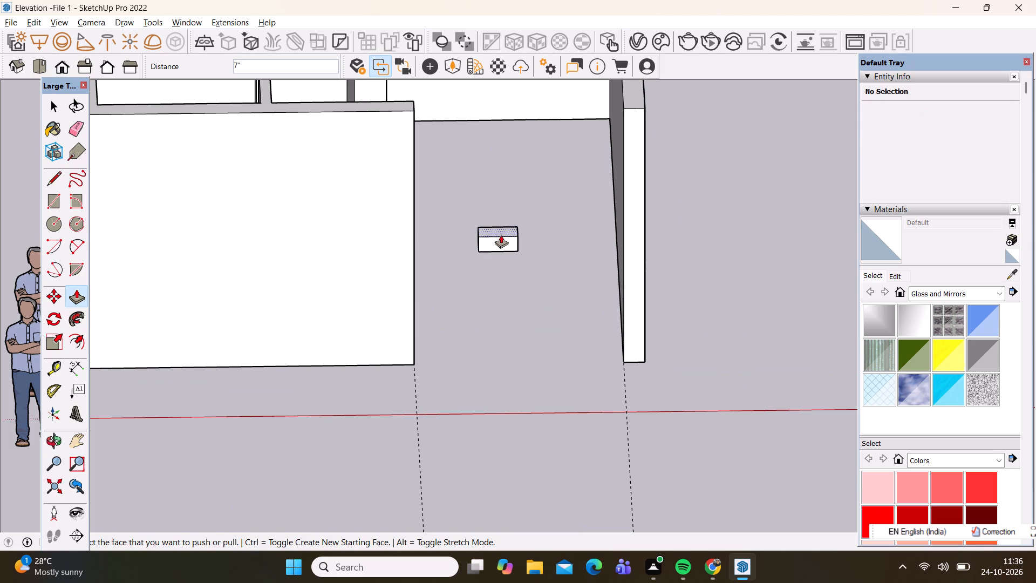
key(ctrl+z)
Extrude the small freestanding rectangle between the walls upward to a height of 10'.
scroll(483, 171, down, 4)
middle_drag(478, 197, 456, 331)
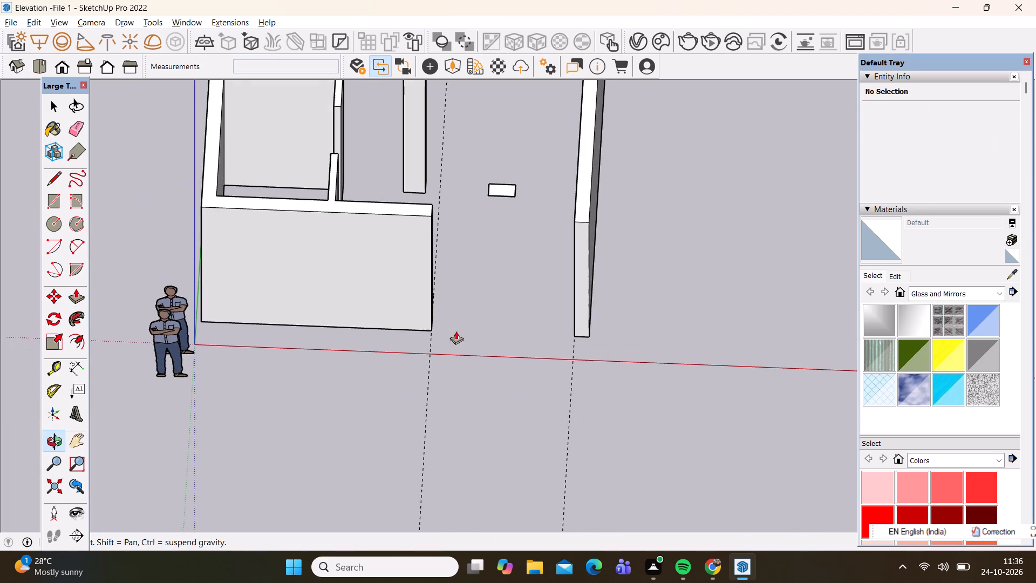
middle_drag(456, 331, 456, 333)
scroll(475, 184, up, 3)
drag(502, 187, 510, 110)
text(10')
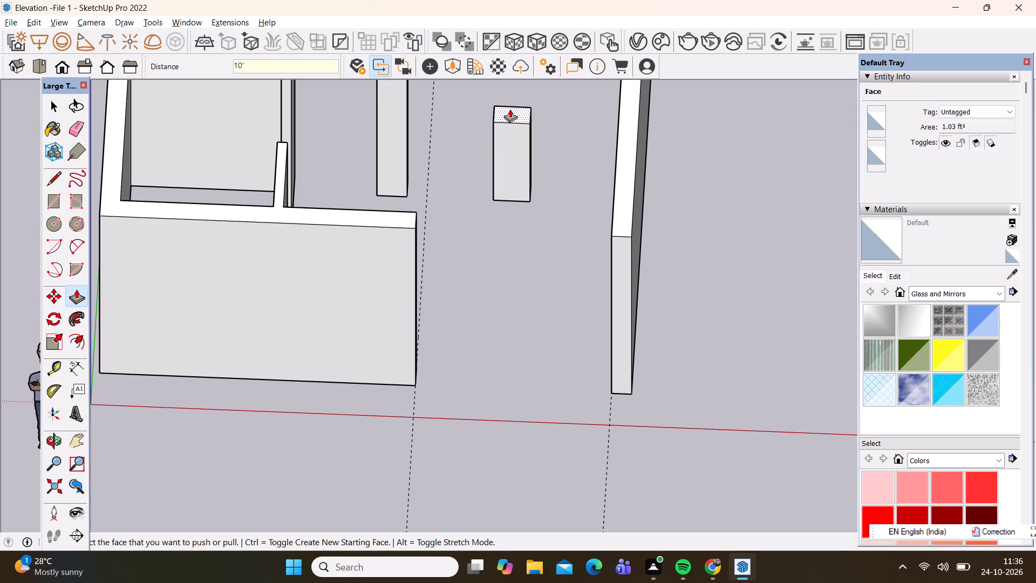
key(Return)
key(space)
Delete all guide lines from the model.
scroll(488, 214, down, 6)
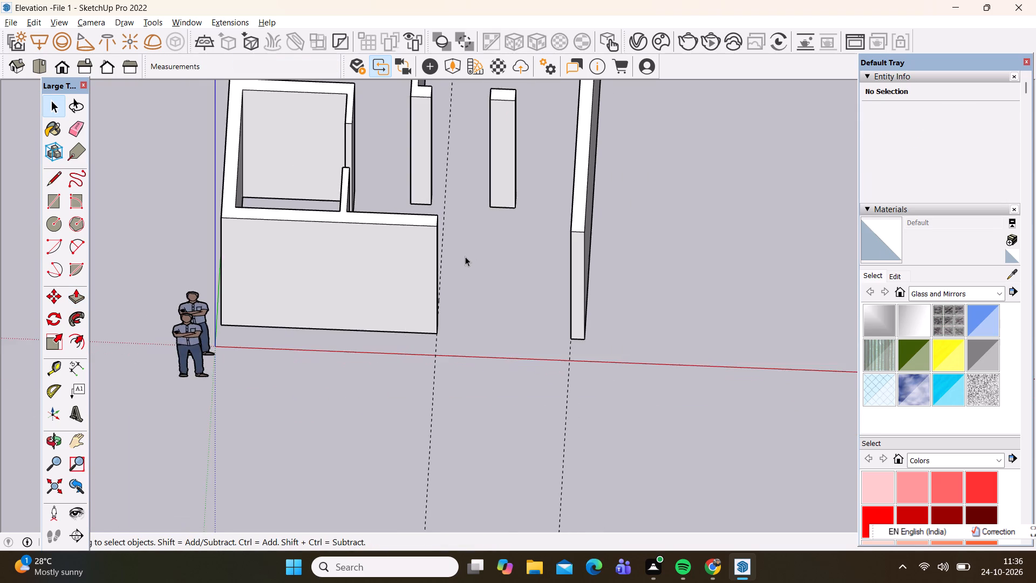
scroll(465, 256, down, 3)
scroll(442, 107, up, 10)
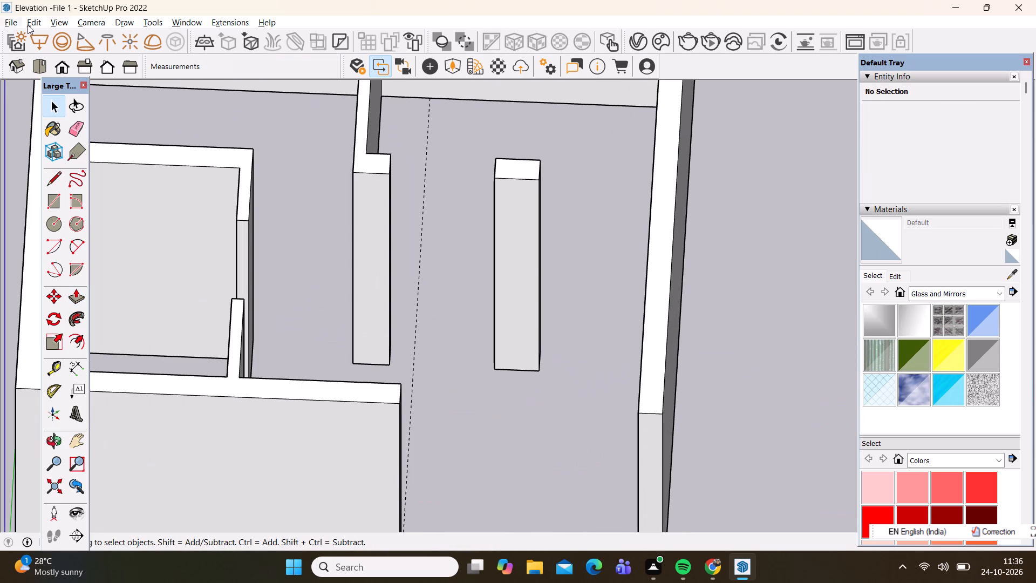
click(67, 23)
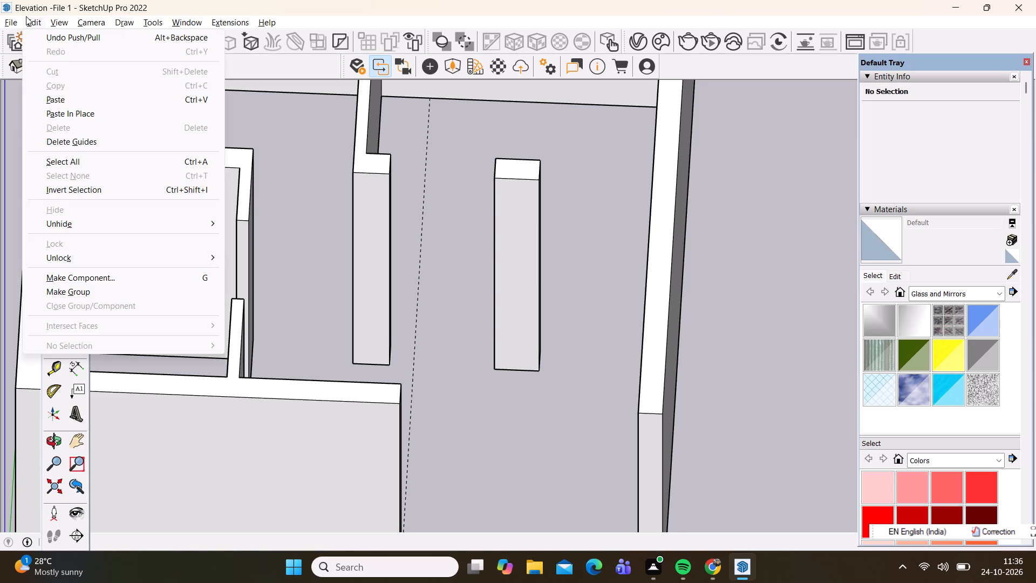
click(35, 24)
click(35, 23)
click(63, 140)
Create a guide line 3' below the top edge of the freestanding pier's side facing the long outer wall.
scroll(311, 251, down, 5)
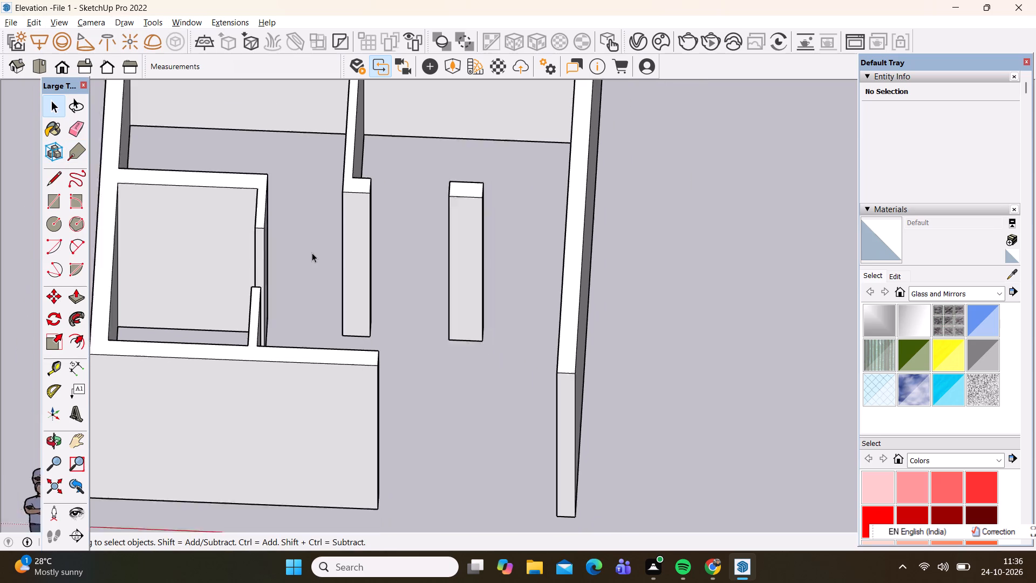
scroll(312, 253, down, 1)
middle_drag(407, 294, 215, 242)
scroll(461, 175, up, 5)
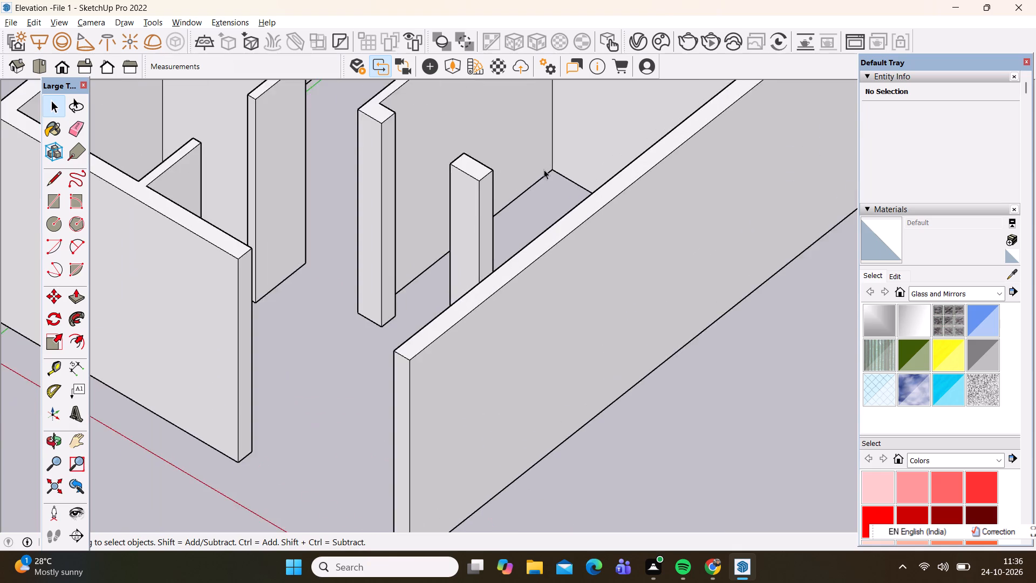
scroll(544, 170, up, 6)
key(t)
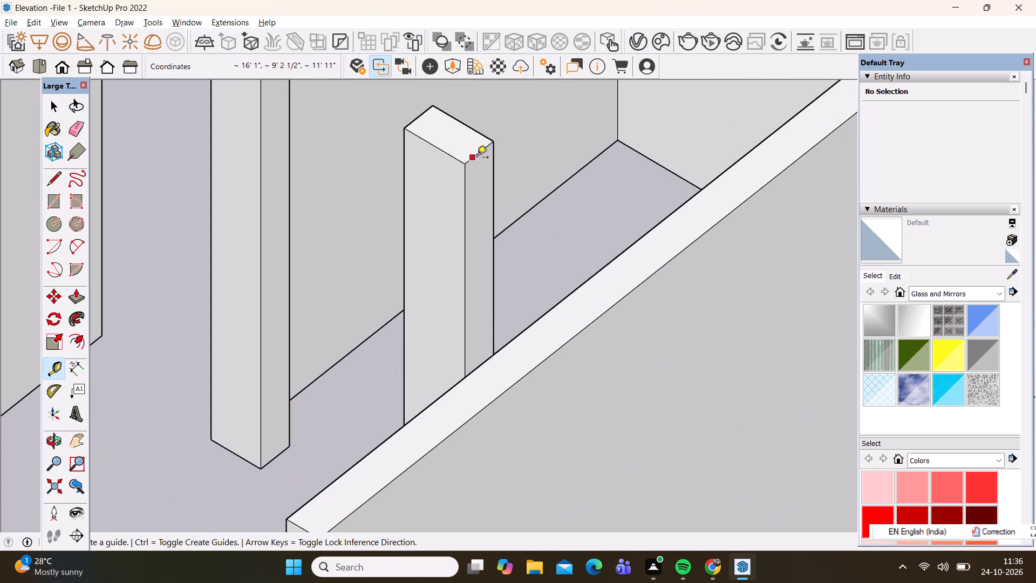
click(478, 157)
text(3')
key(Return)
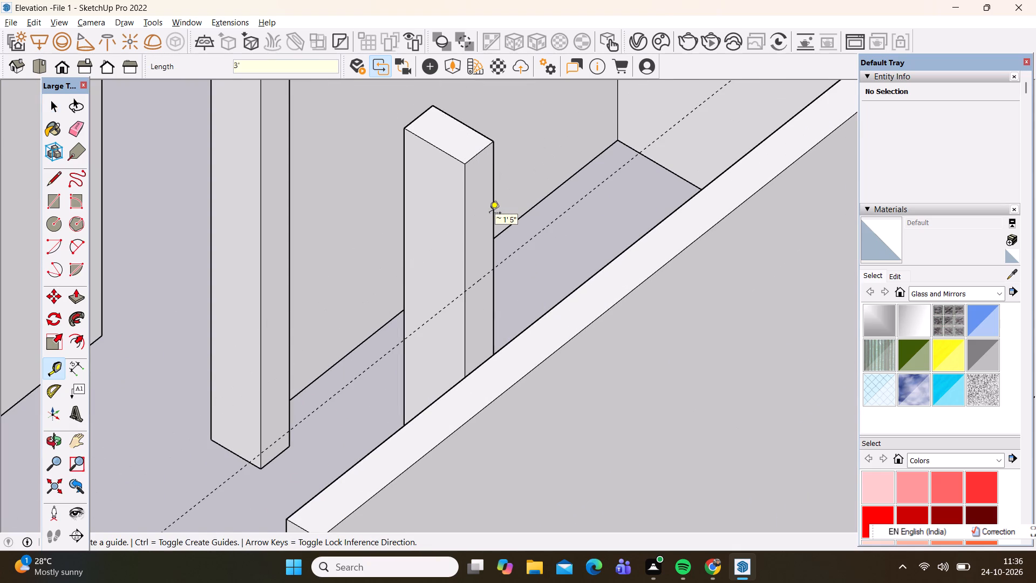
key(space)
Draw a line across the freestanding pier's side face along the guide, splitting off its upper 3'.
scroll(468, 322, up, 2)
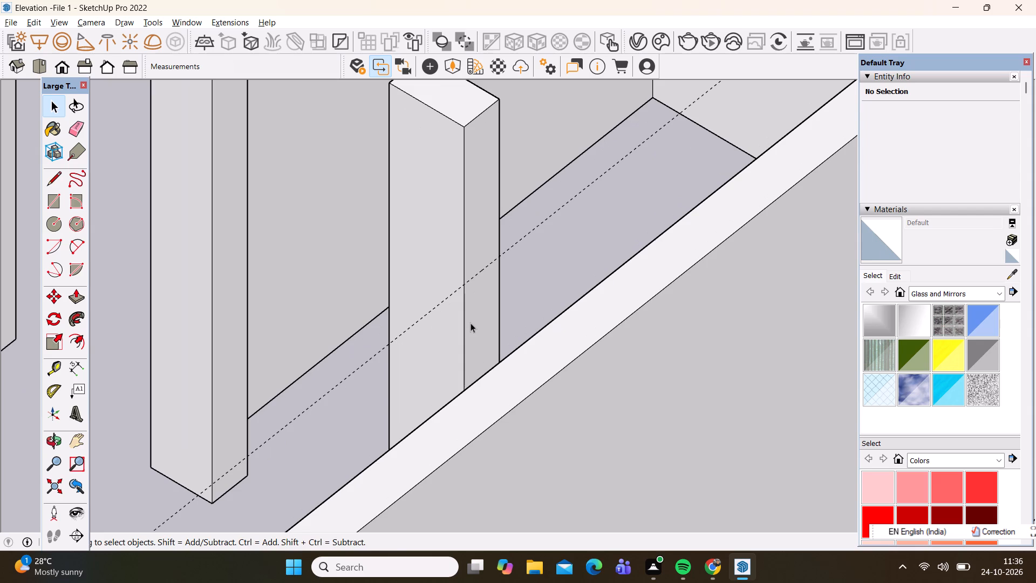
key(l)
click(465, 281)
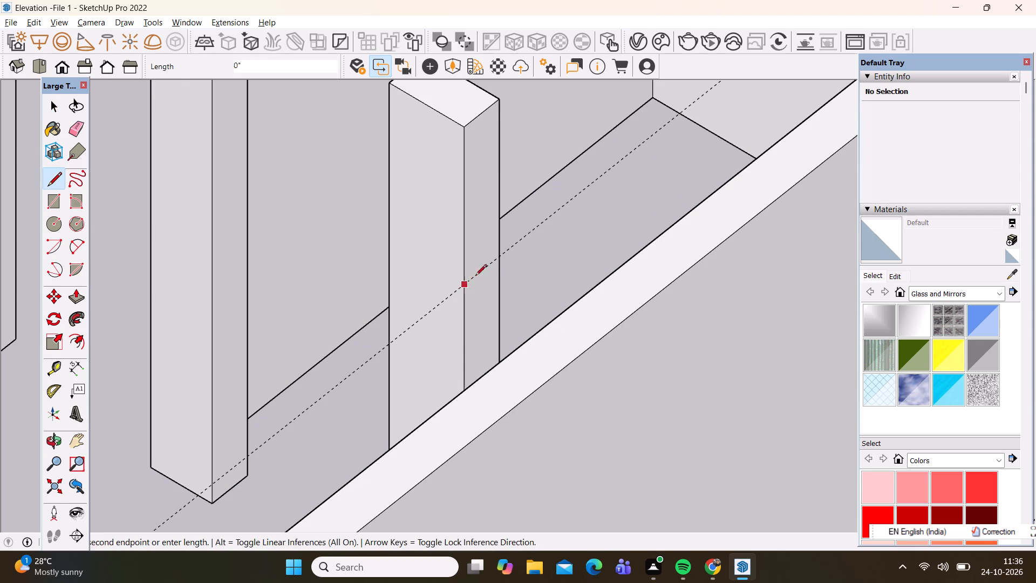
click(502, 257)
key(space)
Extrude the upper part of the pier's side face 3' 6" to meet the long outer wall as a lintel.
key(p)
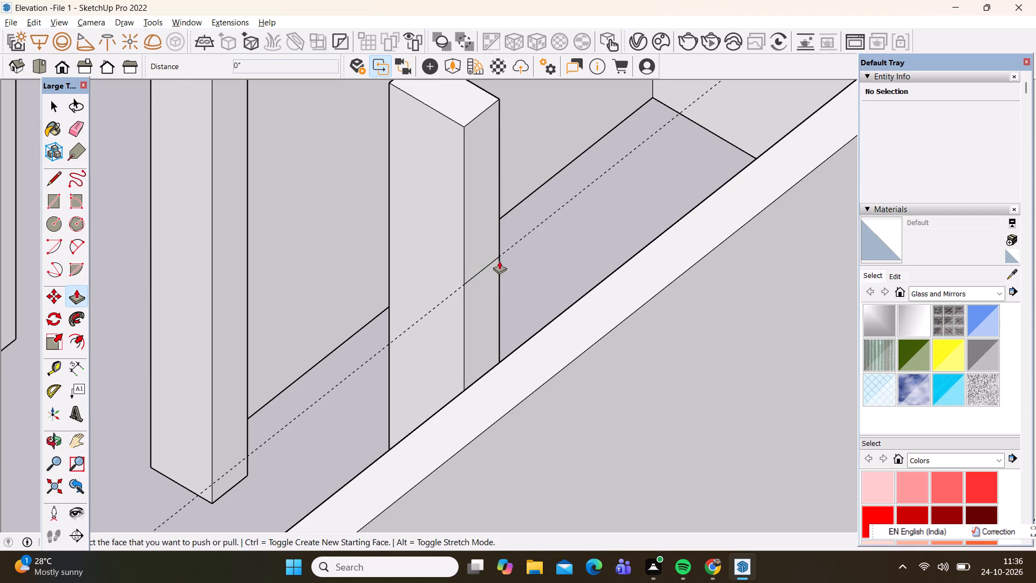
click(482, 212)
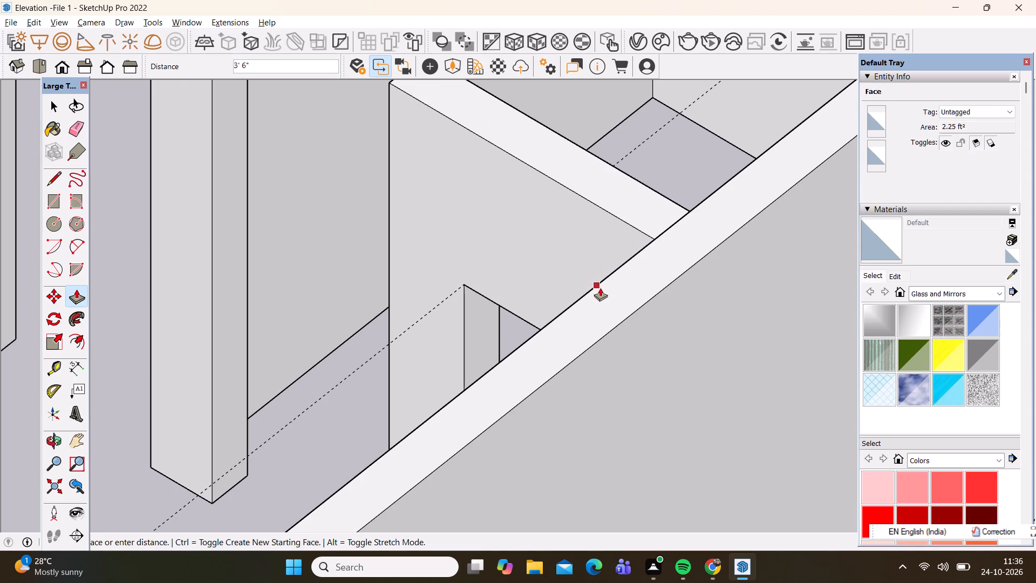
scroll(530, 295, down, 3)
middle_drag(495, 368, 740, 268)
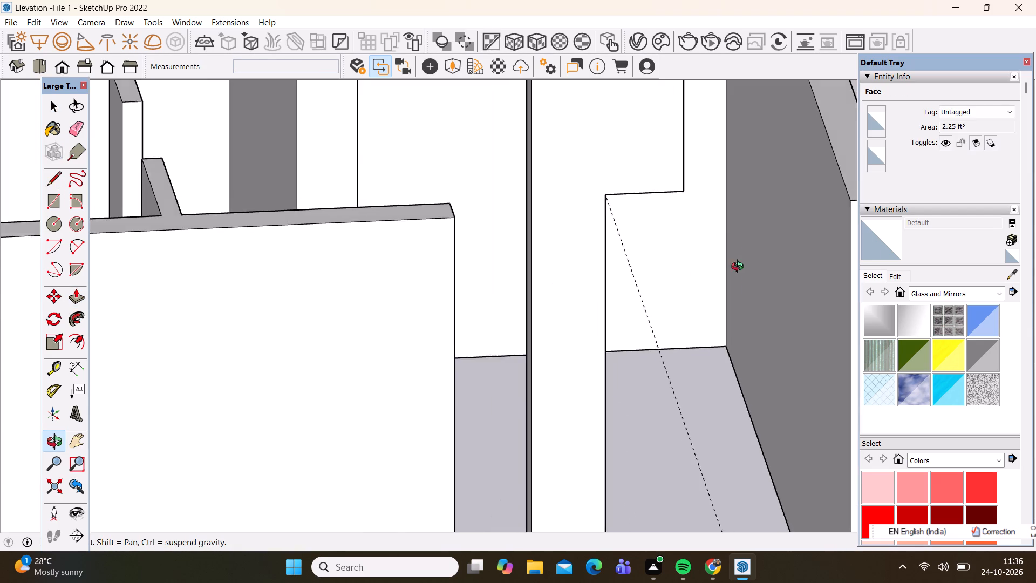
middle_drag(740, 268, 717, 366)
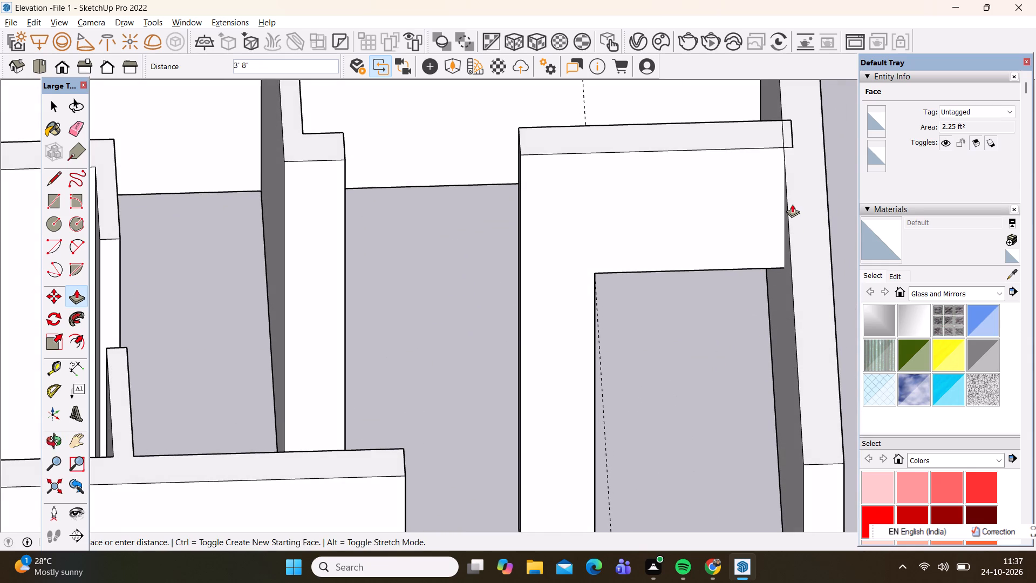
click(783, 137)
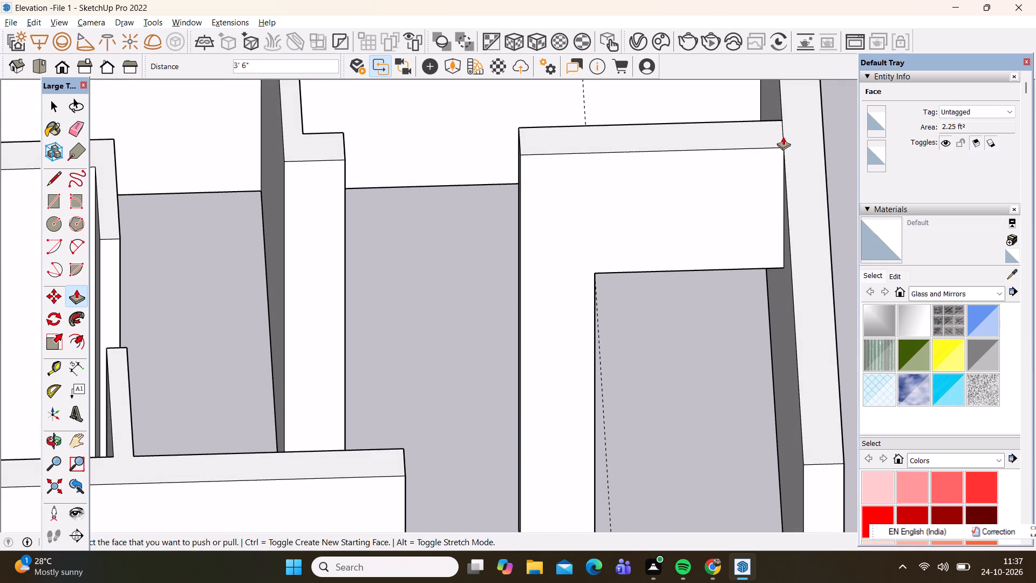
key(space)
Create a guide line 3' below the top edge of the L-shaped wall end facing the freestanding pier.
scroll(443, 223, down, 7)
middle_drag(397, 241, 163, 278)
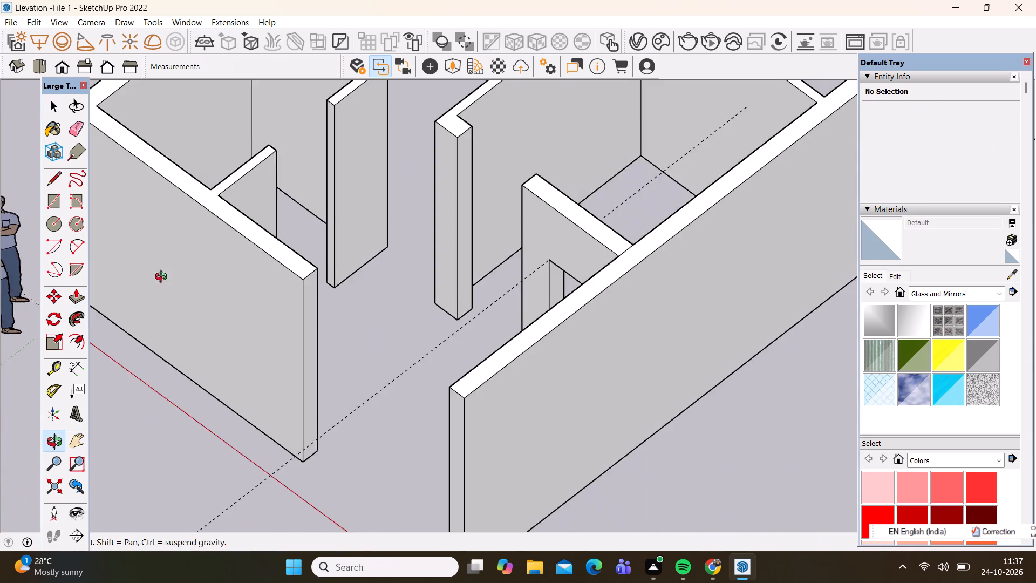
middle_drag(163, 278, 161, 274)
scroll(412, 100, up, 3)
scroll(502, 135, up, 2)
key(t)
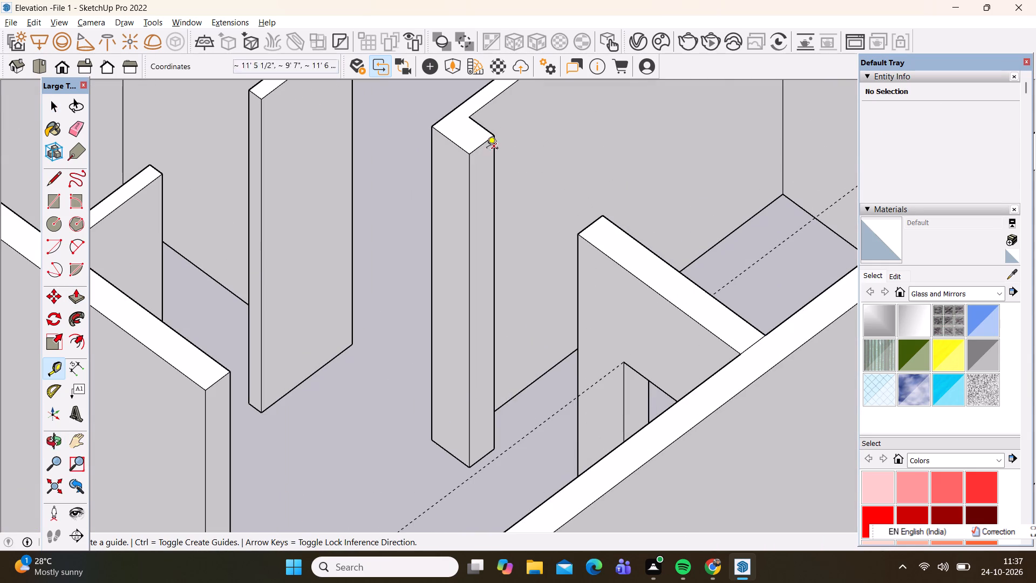
click(483, 143)
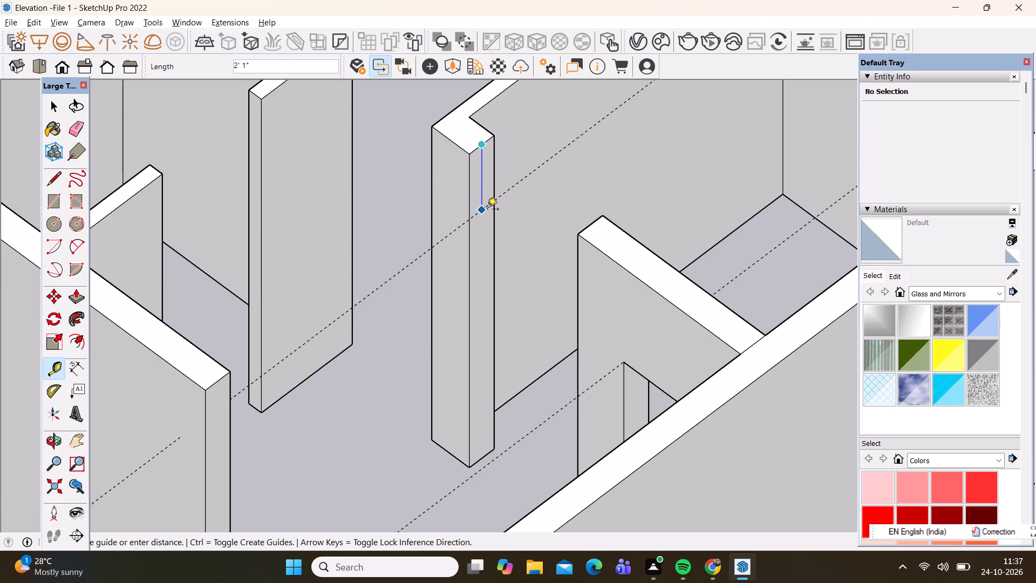
text(3')
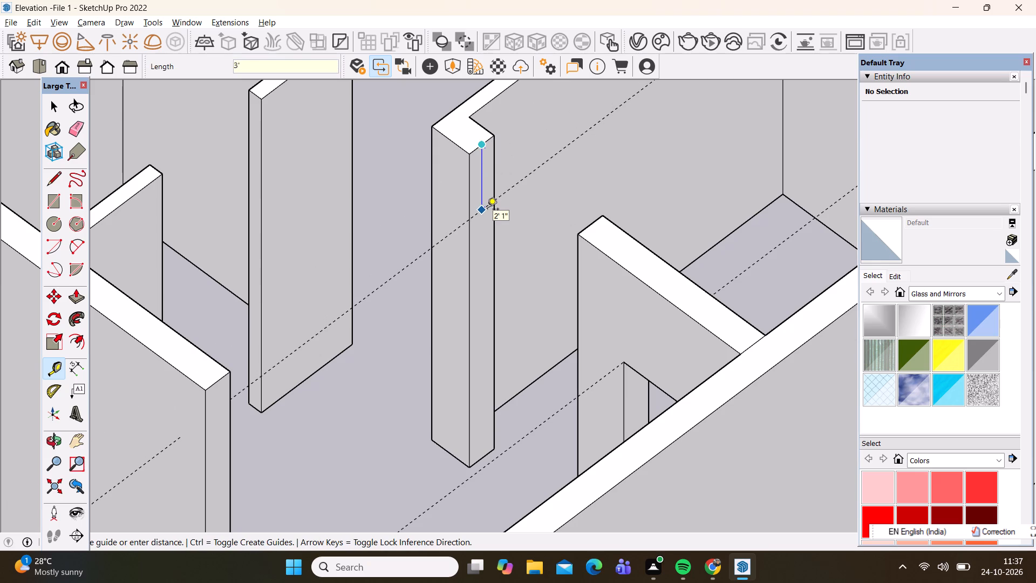
key(Return)
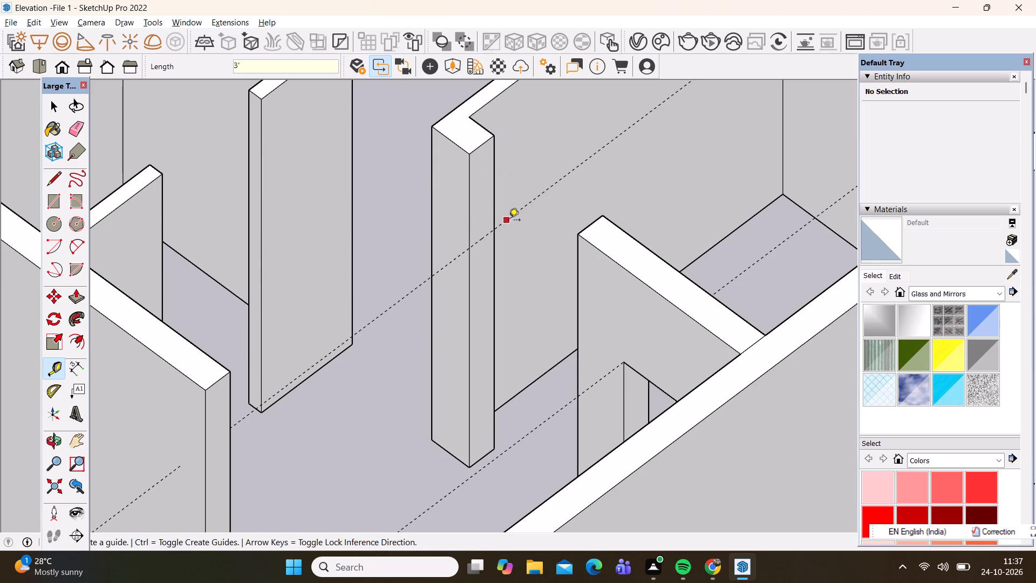
Create a second guide line 4' below the first guide on the L-shaped wall end.
click(509, 220)
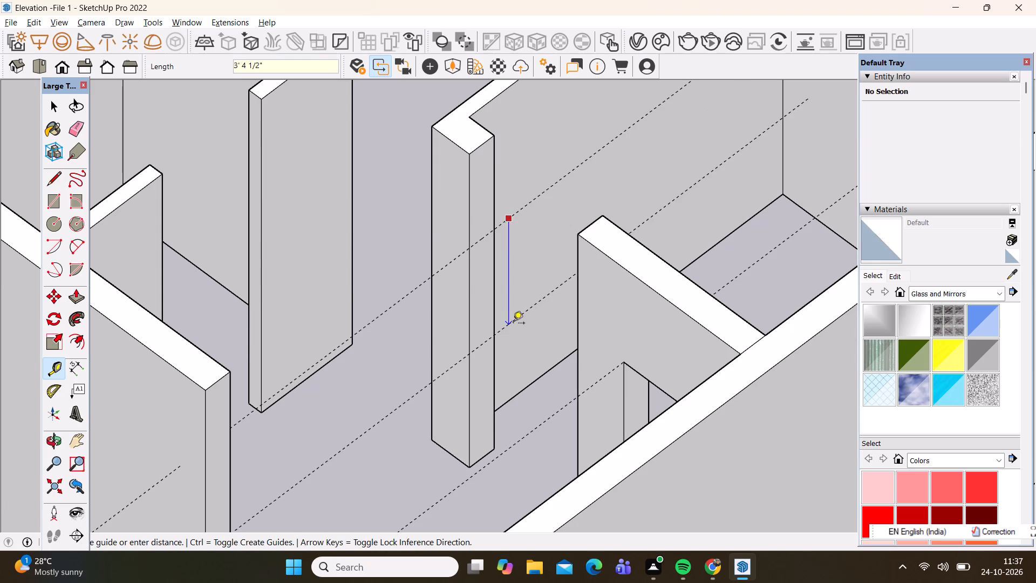
key(4)
key(apostrophe)
key(Return)
key(space)
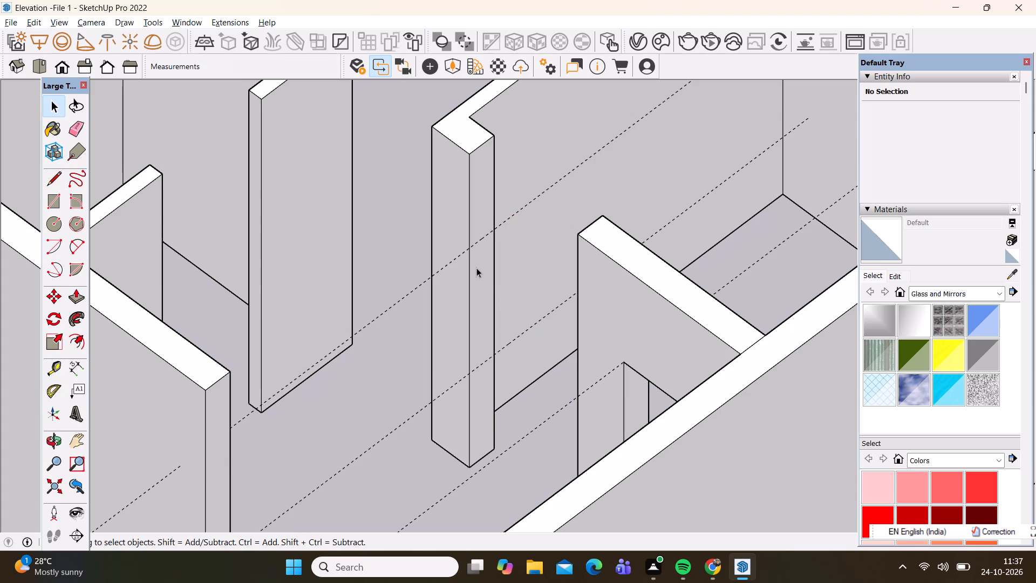
Draw two 9" lines across the L-shaped wall end along both guides, splitting it into upper, middle and lower parts.
key(l)
click(467, 249)
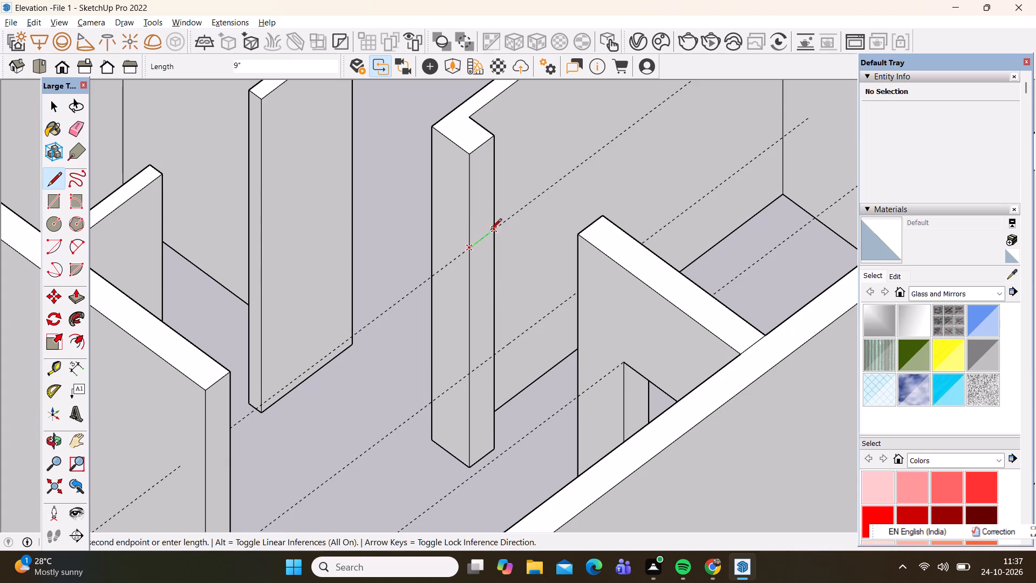
click(493, 228)
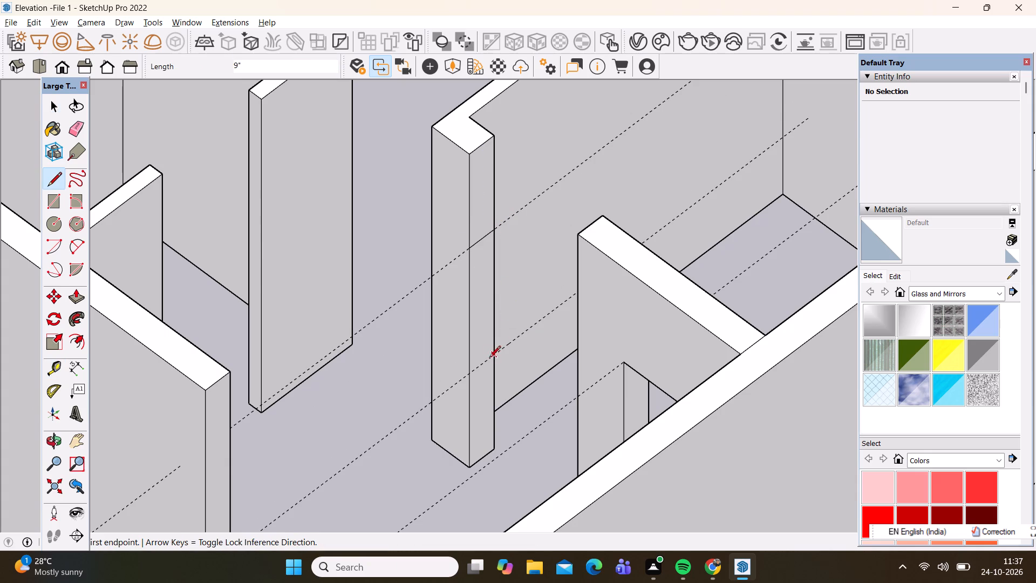
click(471, 375)
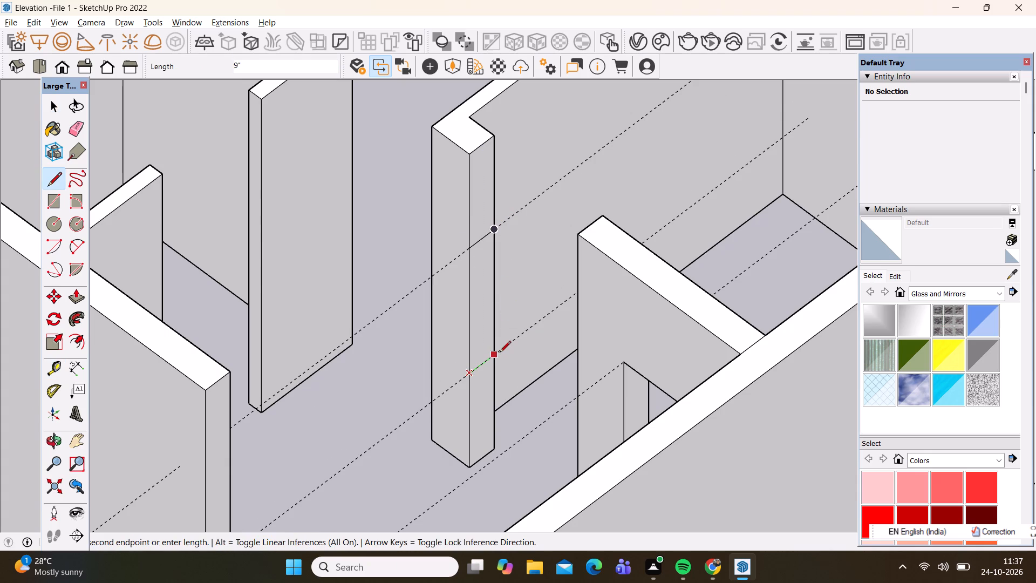
click(495, 353)
key(space)
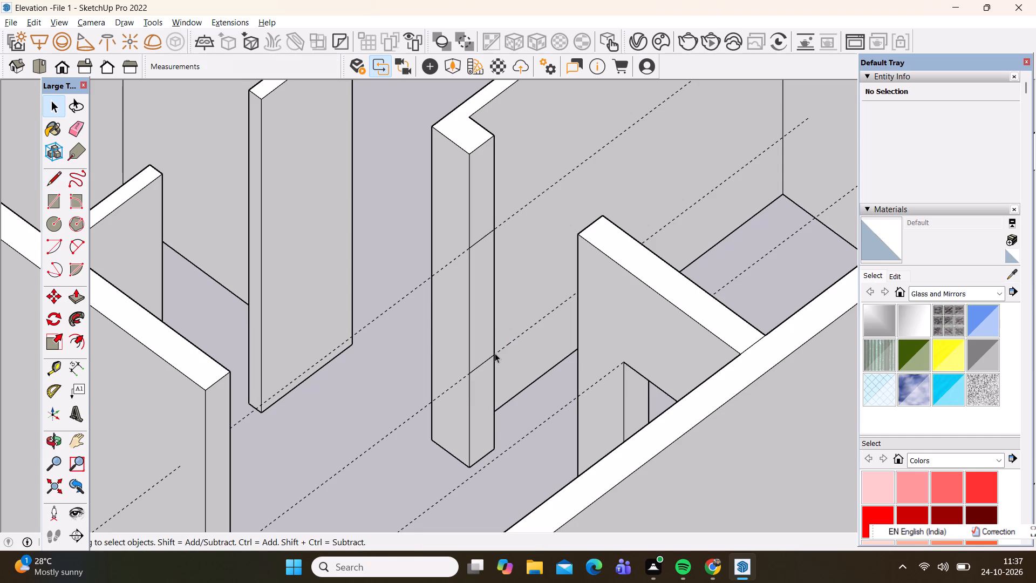
key(l)
key(space)
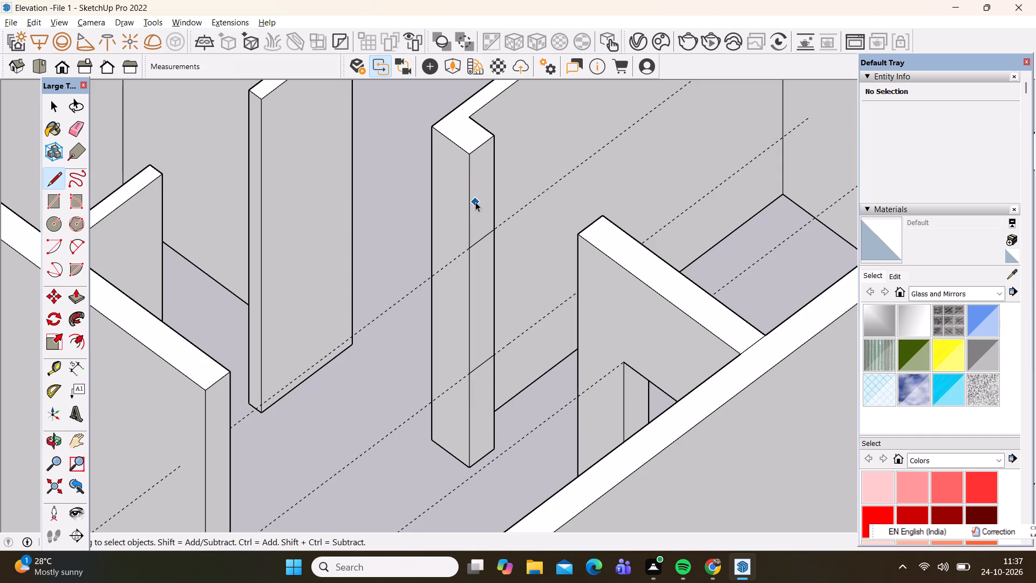
Extrude the upper part of the L-shaped wall end 3' 3" to meet the freestanding pier as a lintel.
key(p)
click(480, 195)
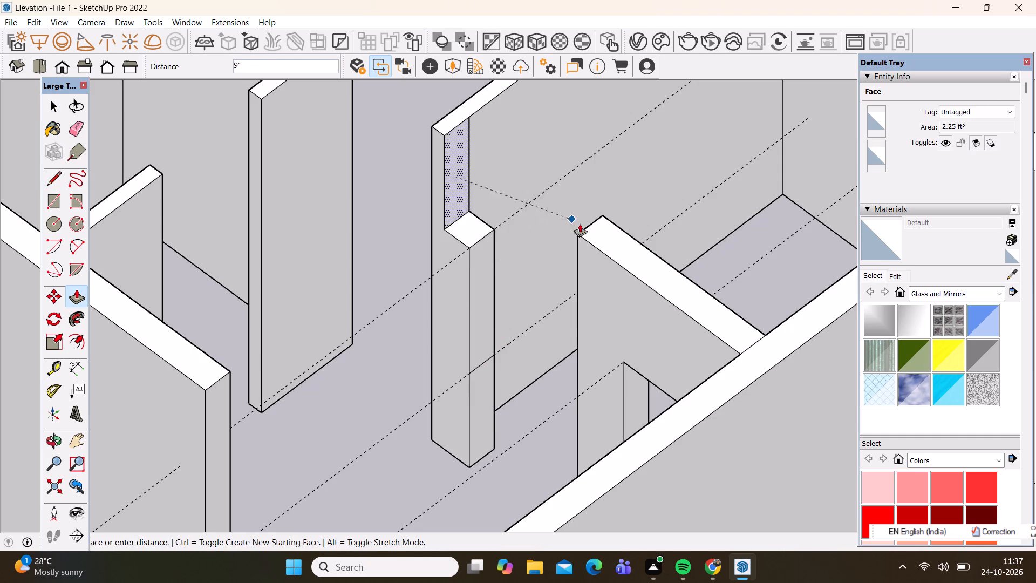
click(586, 227)
Extrude the lower part of the L-shaped wall end 3' 3" to the pier as a sill wall.
scroll(425, 274, down, 3)
middle_drag(420, 390, 520, 374)
scroll(500, 392, up, 2)
click(456, 389)
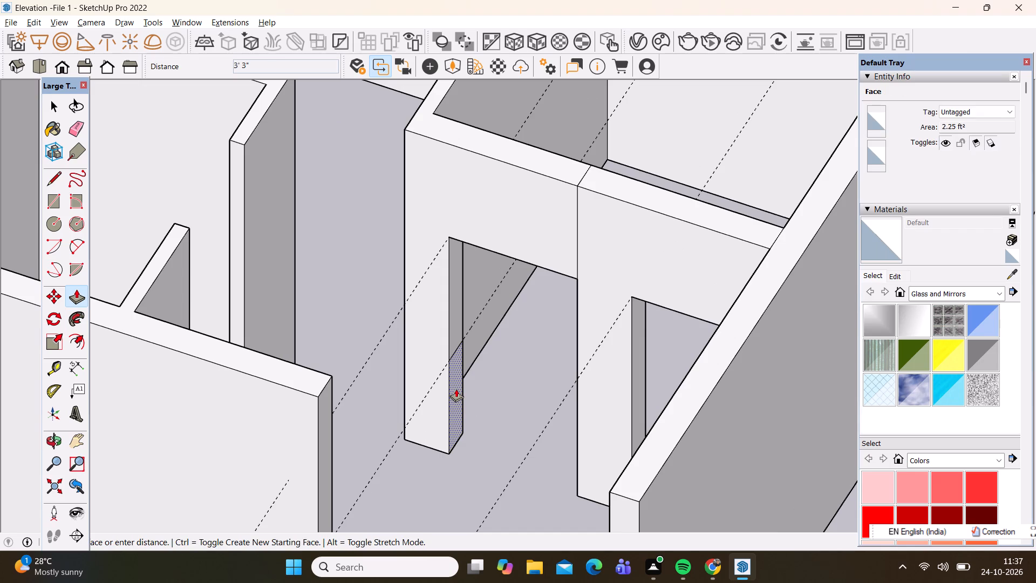
click(583, 419)
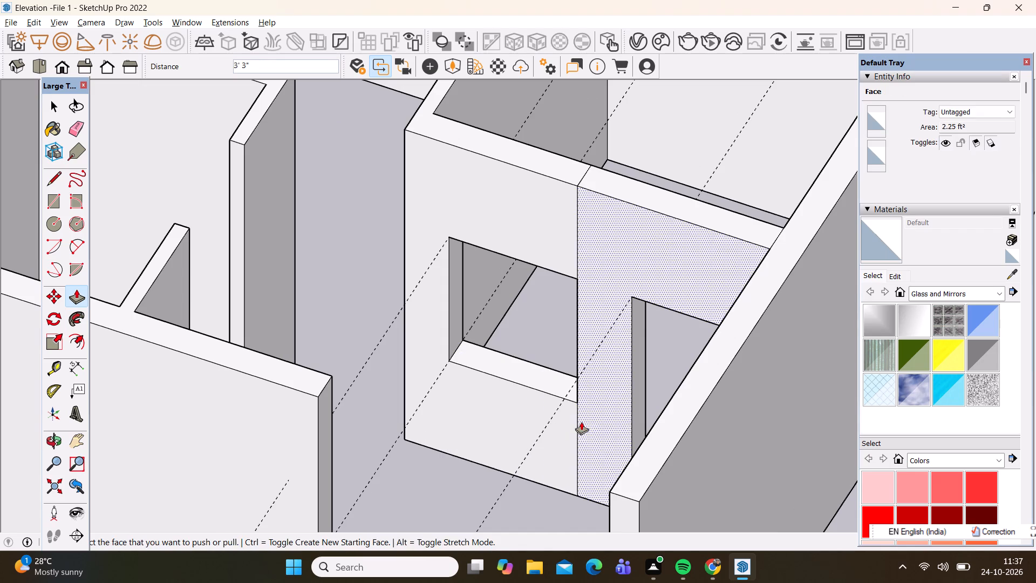
key(space)
Delete all guides from the model.
click(28, 23)
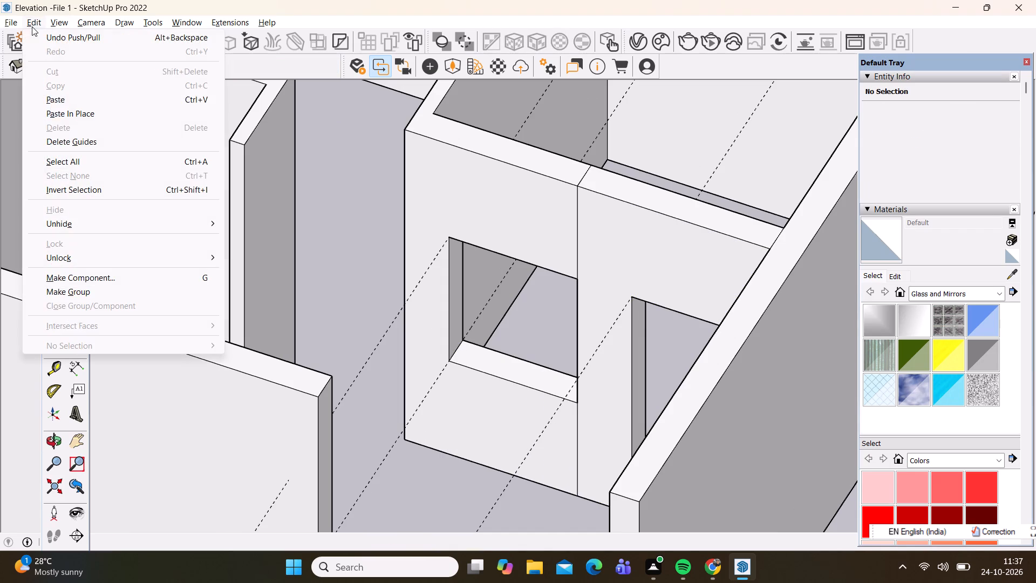
click(67, 138)
Erase the seams where the lintel meets the pier on both faces and top, plus the inner-face seam below the window opening.
scroll(247, 203, down, 5)
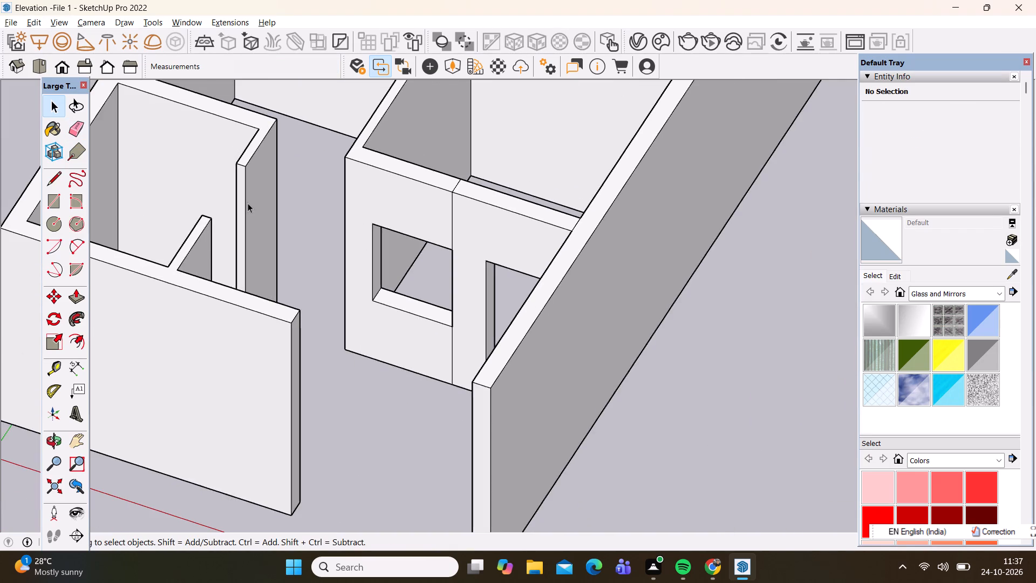
scroll(279, 129, up, 6)
scroll(317, 169, down, 2)
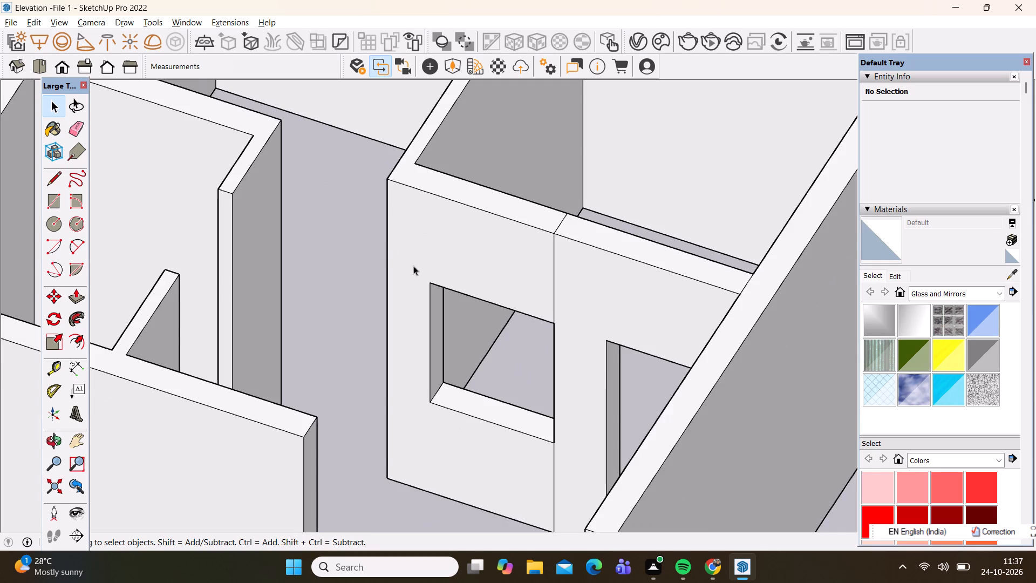
scroll(413, 266, up, 2)
key(e)
drag(580, 257, 590, 257)
drag(587, 209, 607, 222)
scroll(594, 228, down, 3)
middle_drag(655, 328, 578, 350)
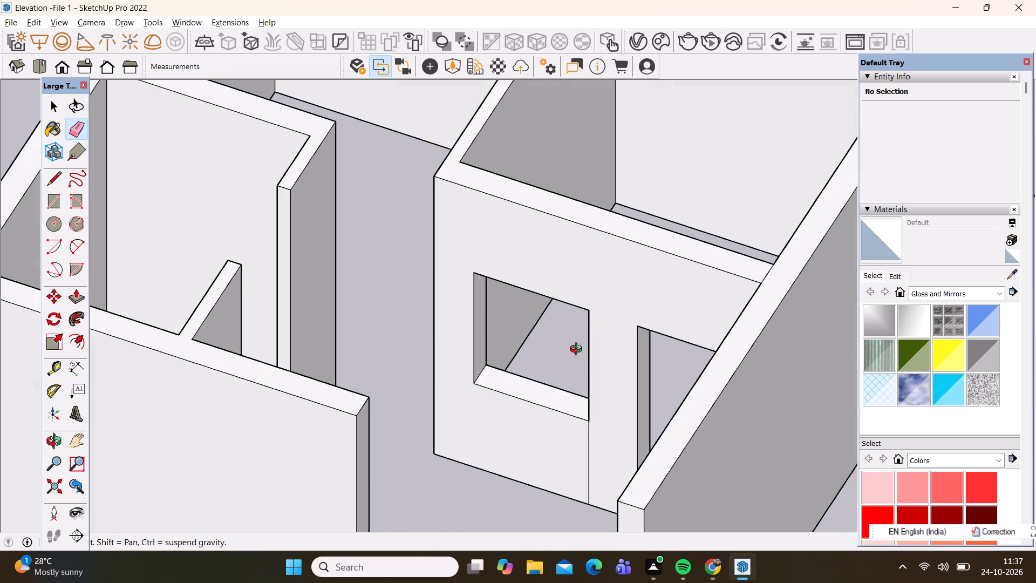
middle_drag(578, 350, 159, 332)
scroll(522, 294, up, 2)
drag(441, 272, 462, 245)
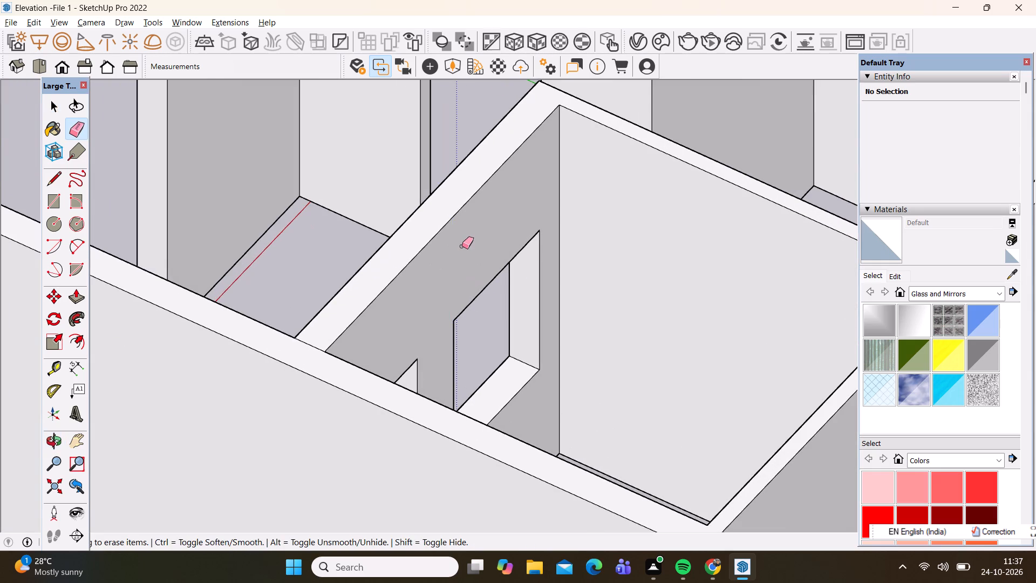
scroll(462, 246, down, 2)
scroll(505, 320, down, 1)
middle_drag(501, 332, 288, 377)
drag(413, 398, 415, 398)
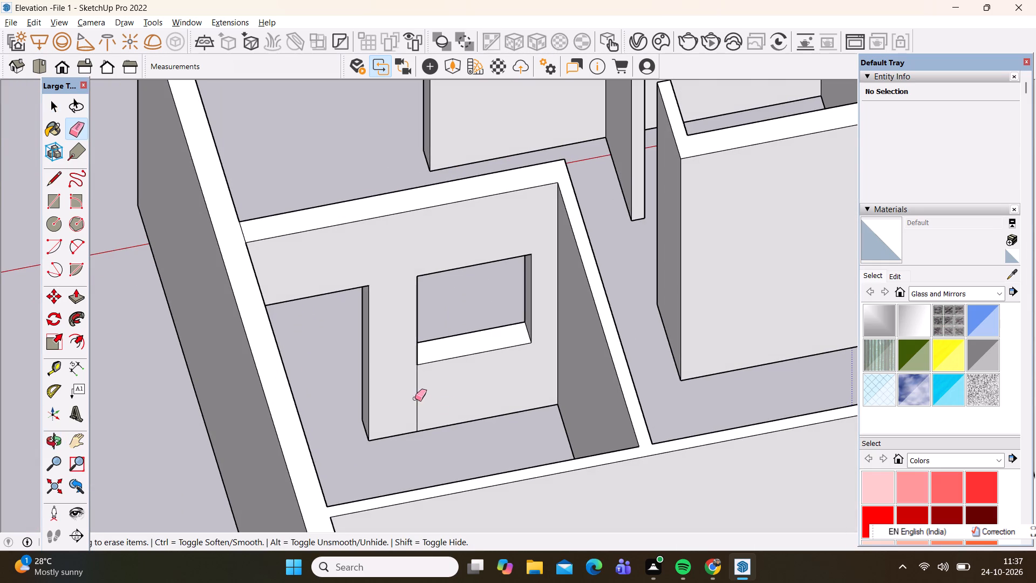
drag(415, 398, 430, 398)
scroll(415, 243, down, 4)
middle_drag(355, 241, 798, 193)
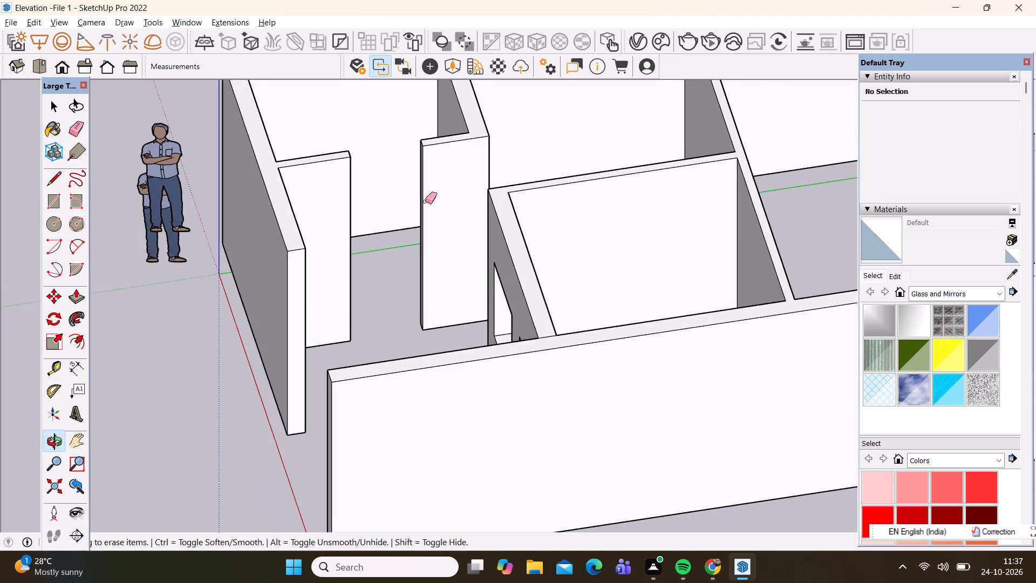
scroll(344, 178, down, 1)
middle_drag(344, 179, 658, 256)
scroll(419, 244, up, 6)
key(space)
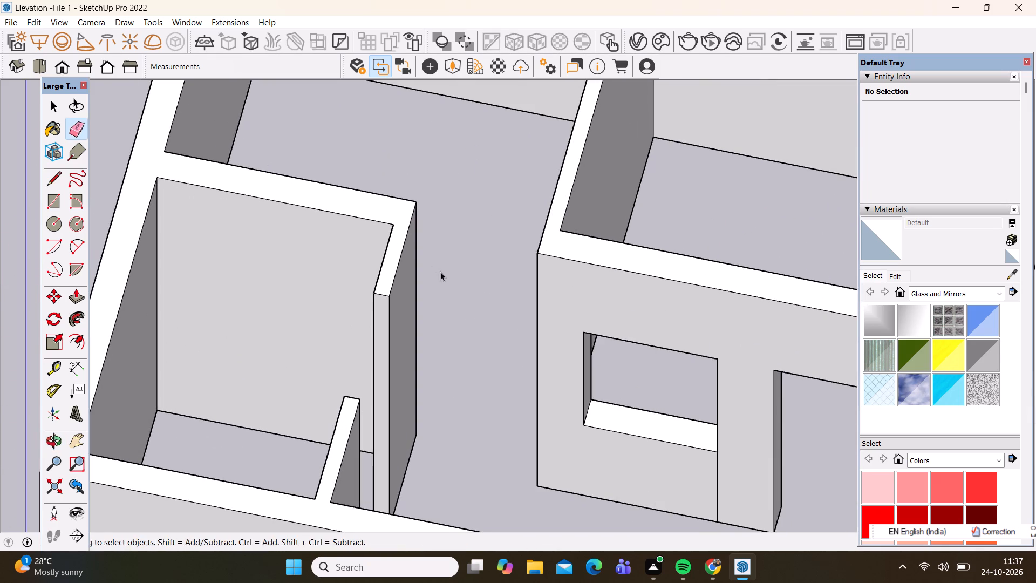
Create a vertical guide 9" in from the outer corner edge on the side face of the short wall return opposite.
middle_drag(442, 293, 282, 207)
scroll(403, 187, up, 3)
key(t)
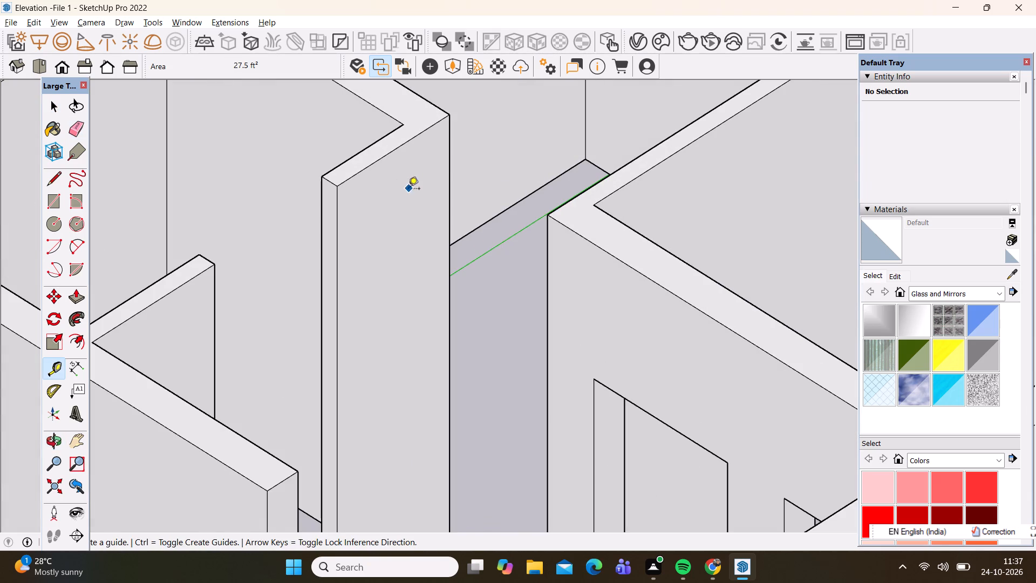
click(451, 159)
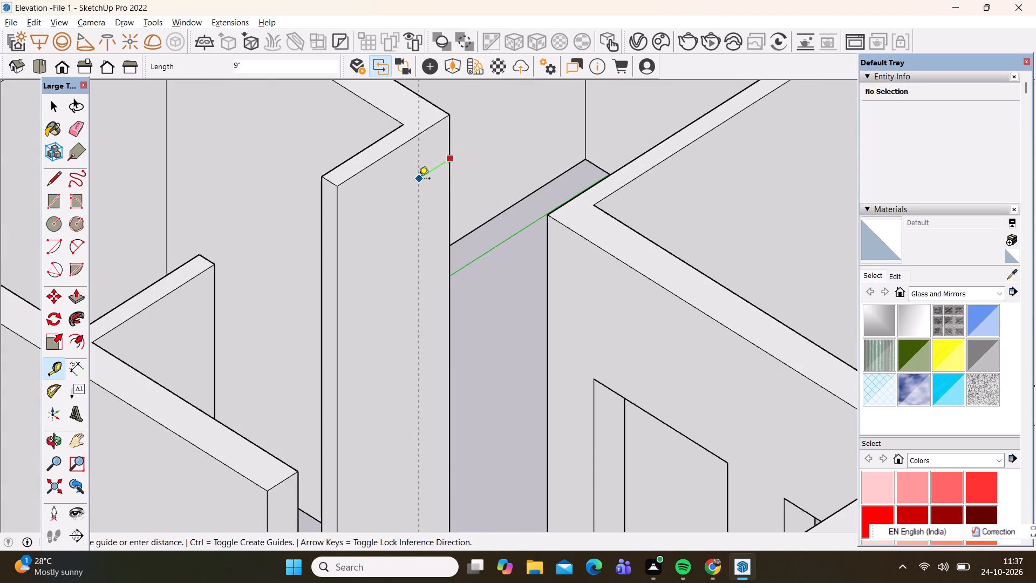
key(9)
key(shift+quotedbl)
key(Return)
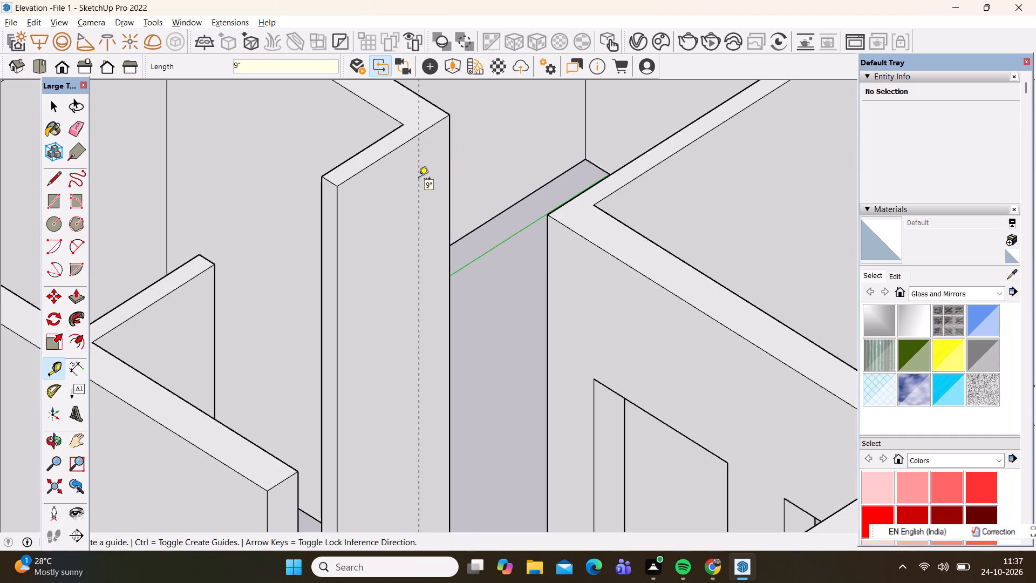
key(space)
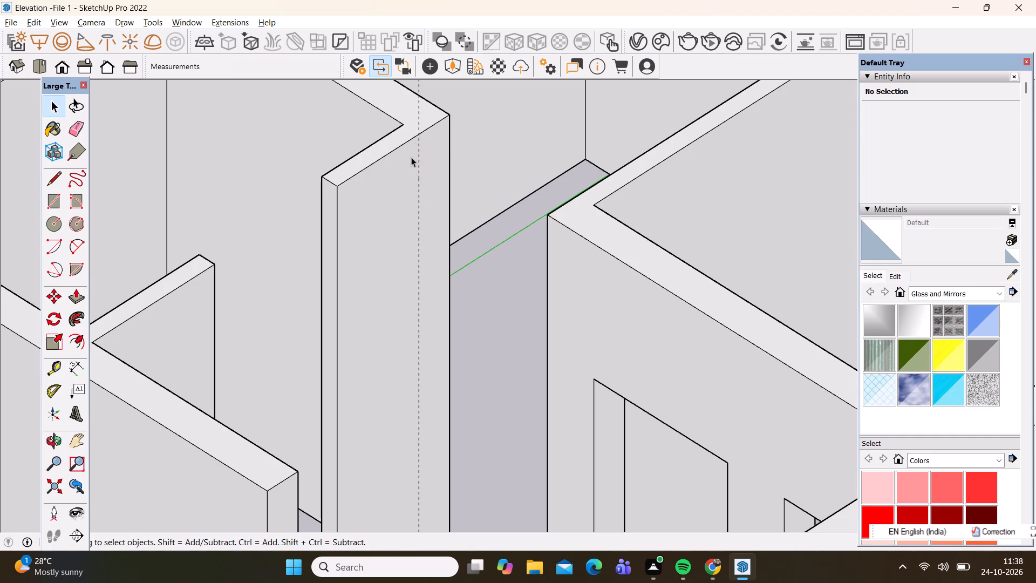
Draw a 10' vertical line along the guide from the top to the bottom of the wall return's side face.
text(l)
click(416, 133)
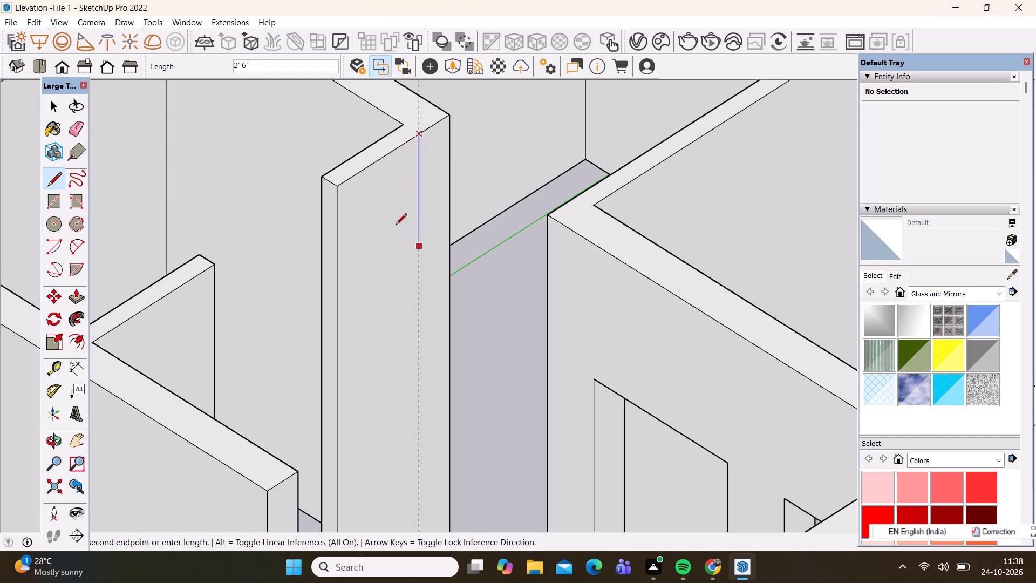
scroll(393, 221, down, 5)
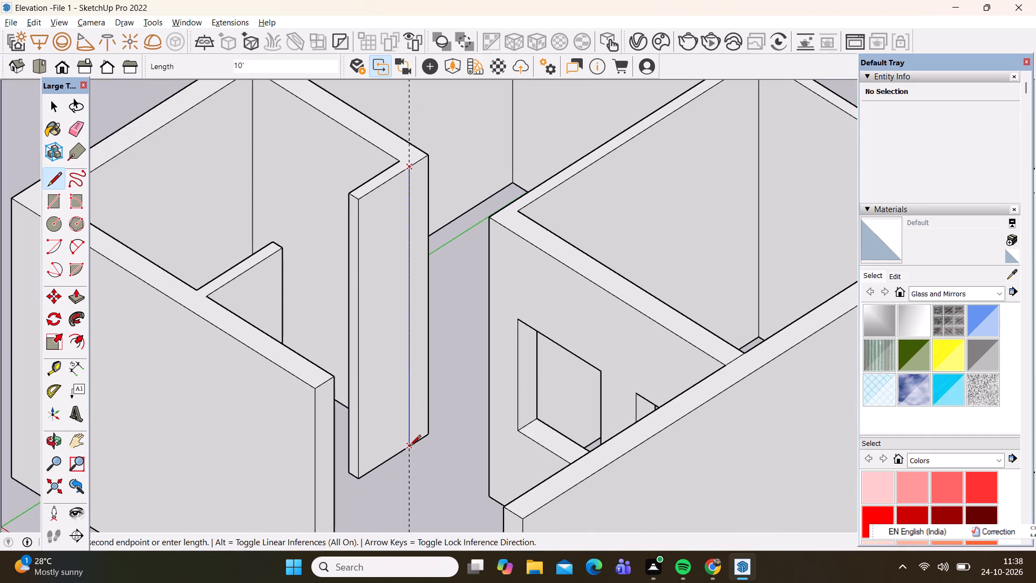
click(410, 447)
key(space)
Create a guide line 3' below the top edge of the wall return's side face.
scroll(415, 173, up, 1)
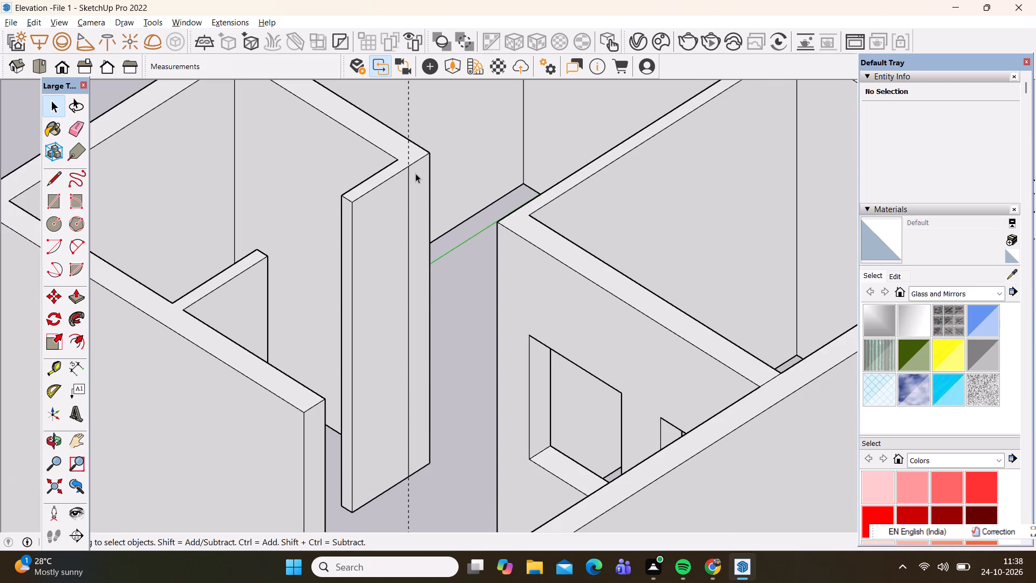
key(t)
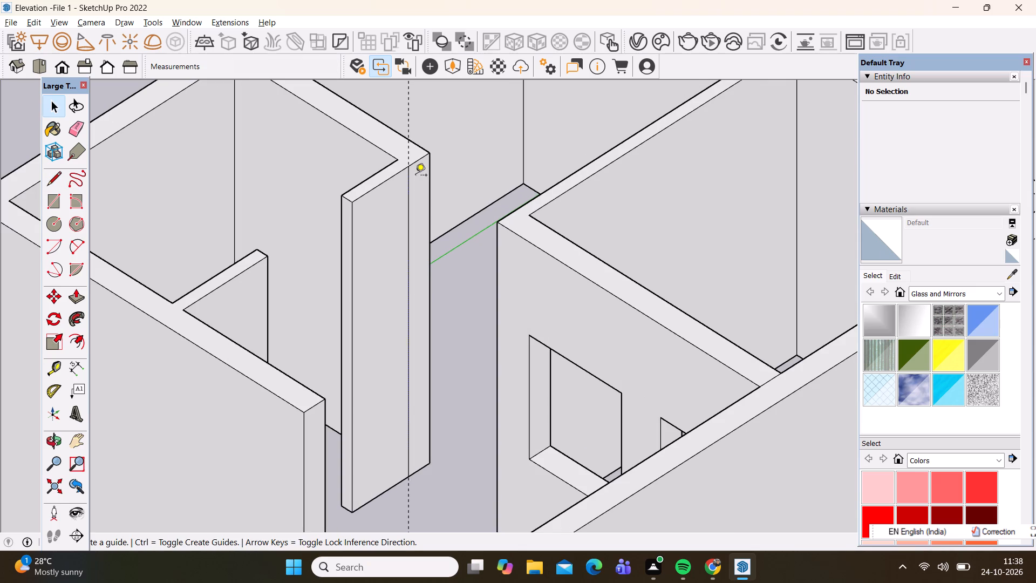
click(419, 163)
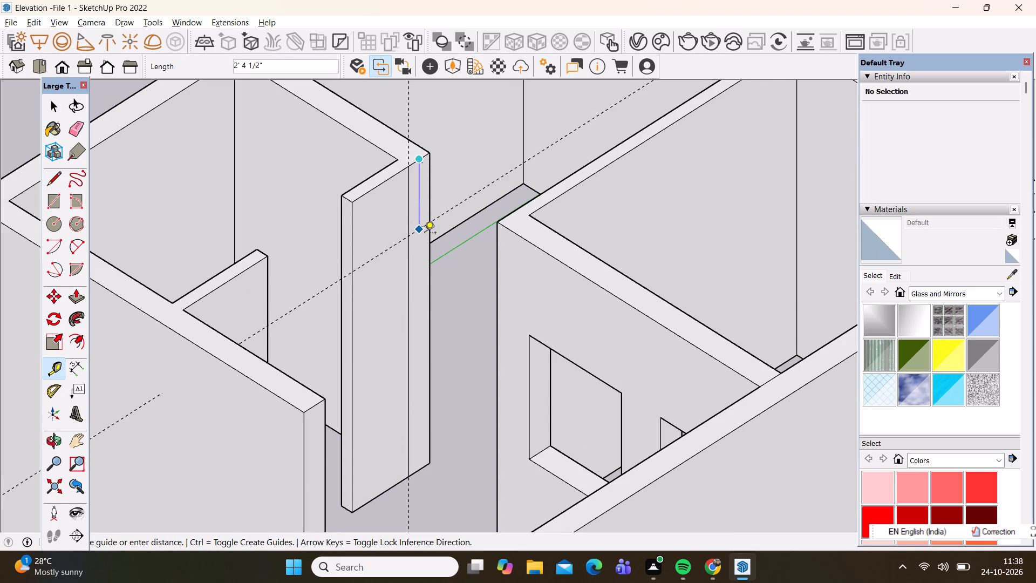
key(3)
key(apostrophe)
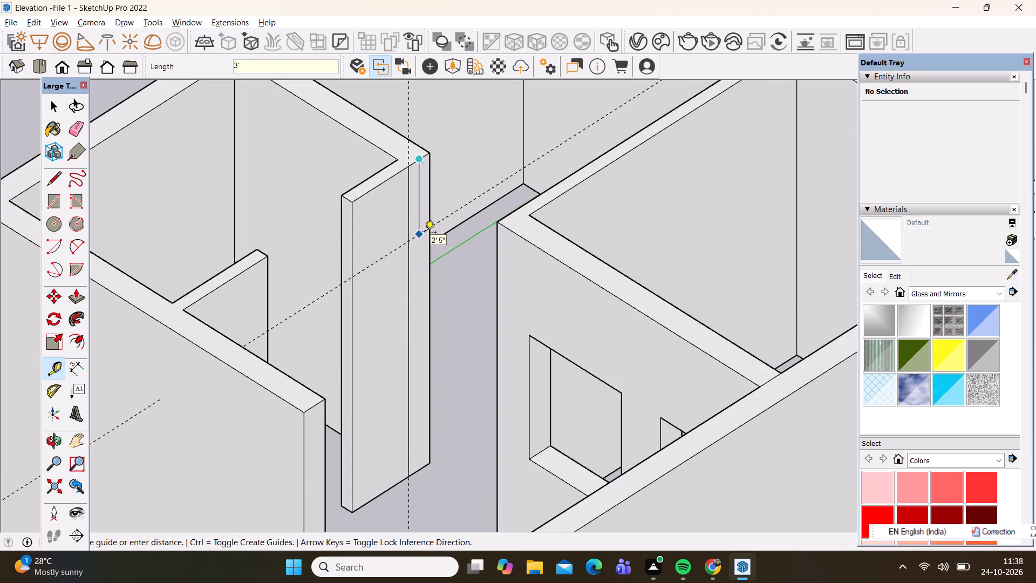
key(Return)
key(space)
Draw a 9" line along the 3' guide across the narrow strip, splitting off its upper part.
text(l)
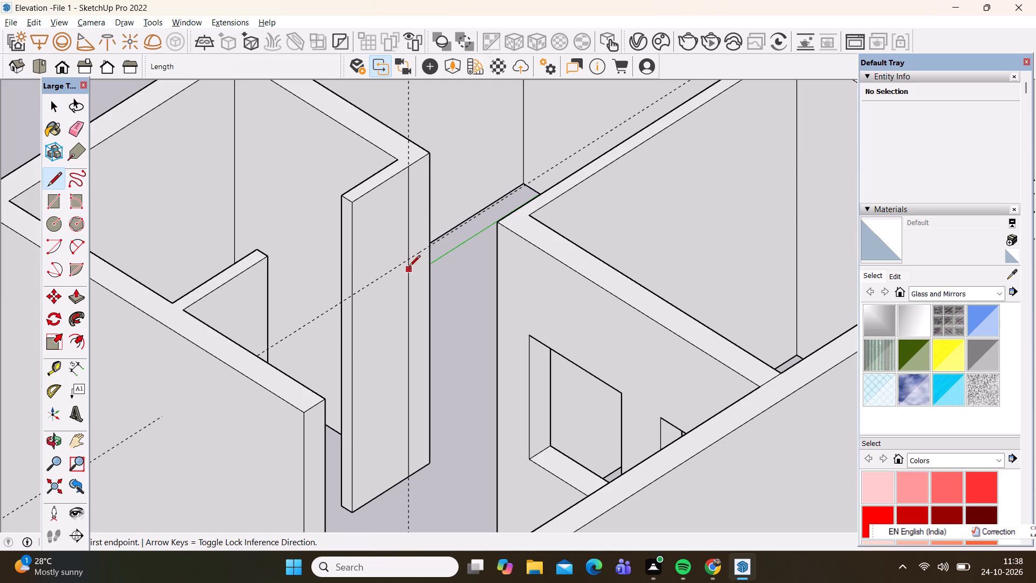
click(410, 260)
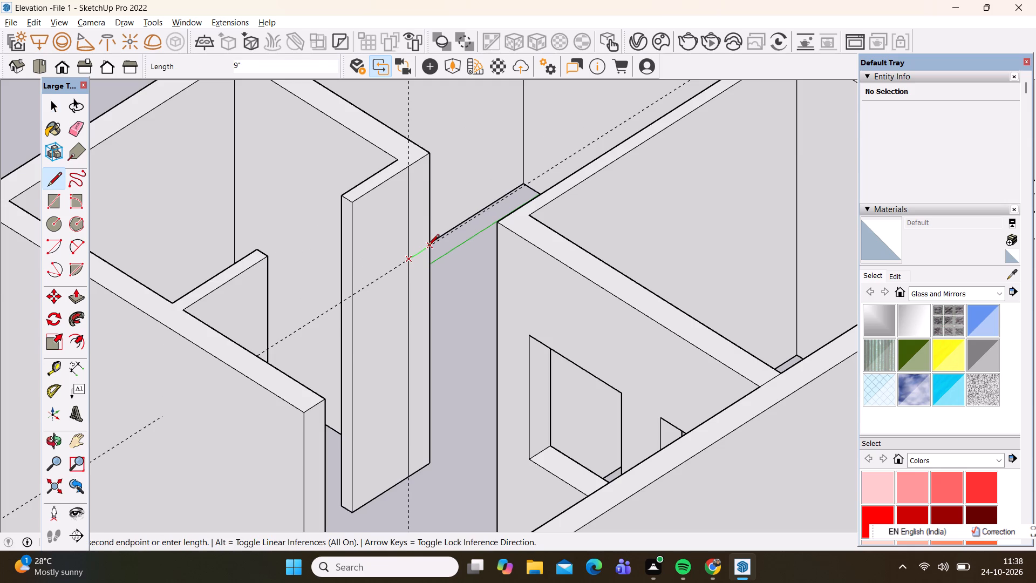
click(428, 246)
key(space)
Extrude the strip's upper part 3' 1 1/2" to meet the corner of the wall with the window as a lintel.
key(p)
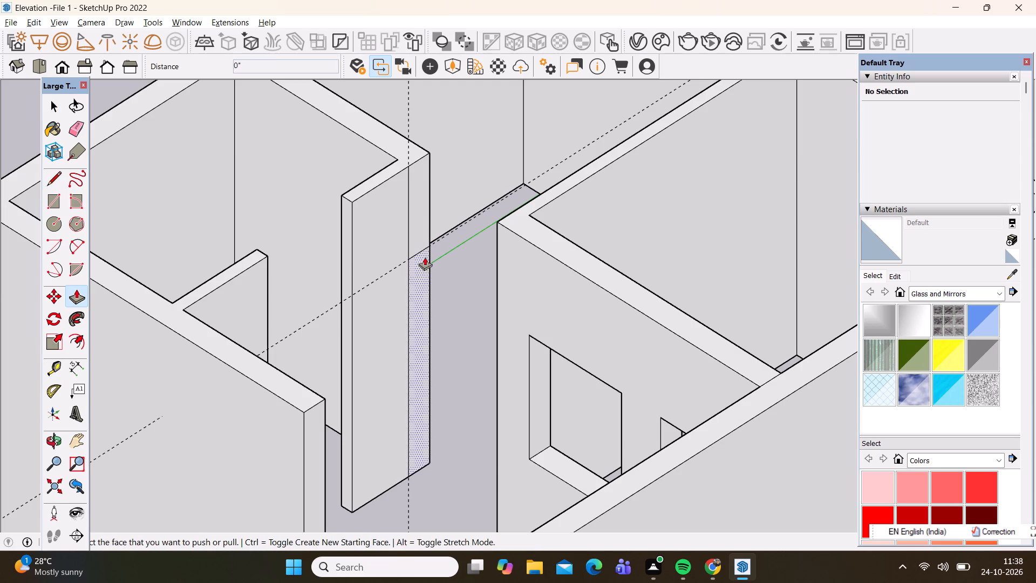
click(422, 228)
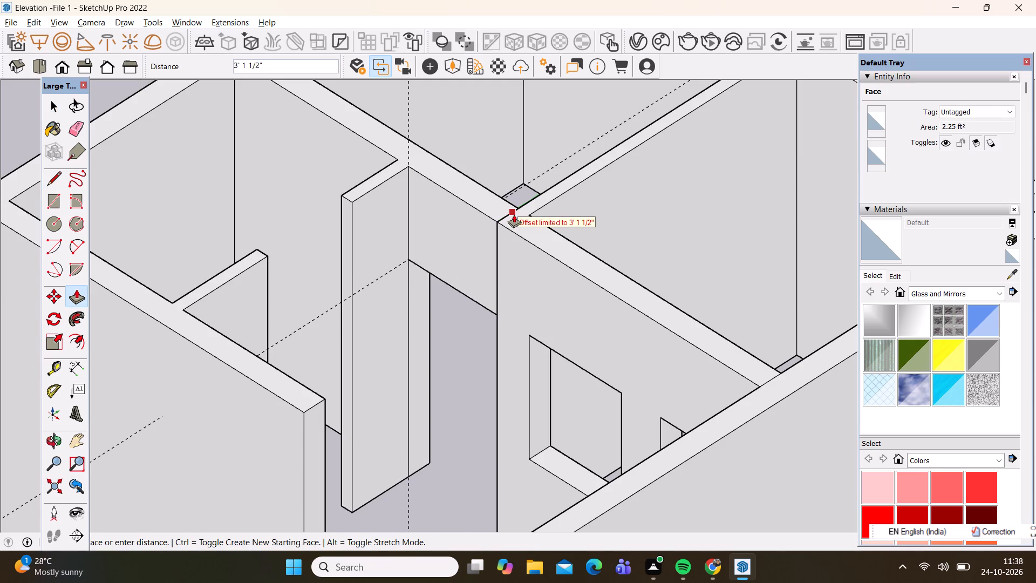
click(514, 214)
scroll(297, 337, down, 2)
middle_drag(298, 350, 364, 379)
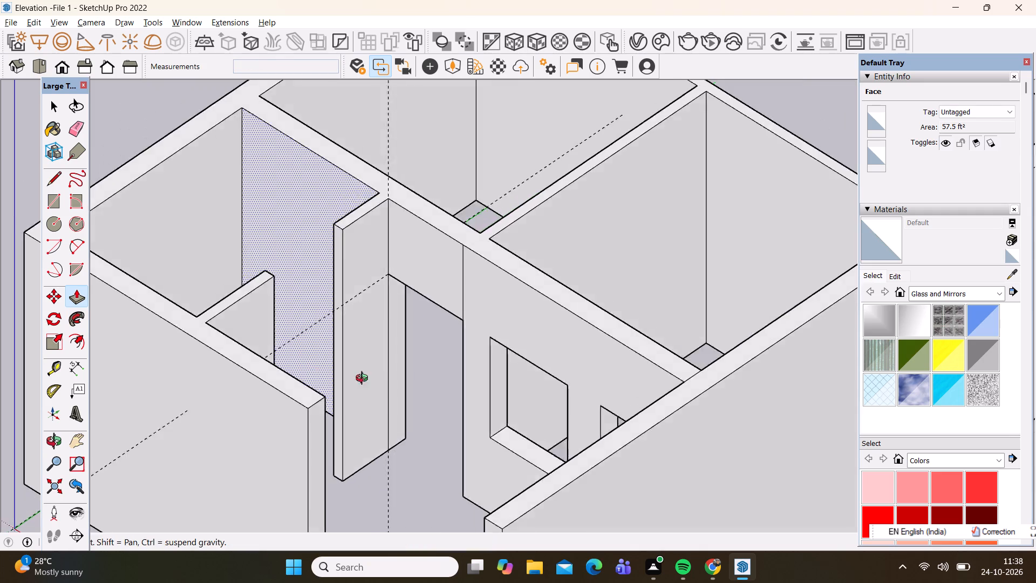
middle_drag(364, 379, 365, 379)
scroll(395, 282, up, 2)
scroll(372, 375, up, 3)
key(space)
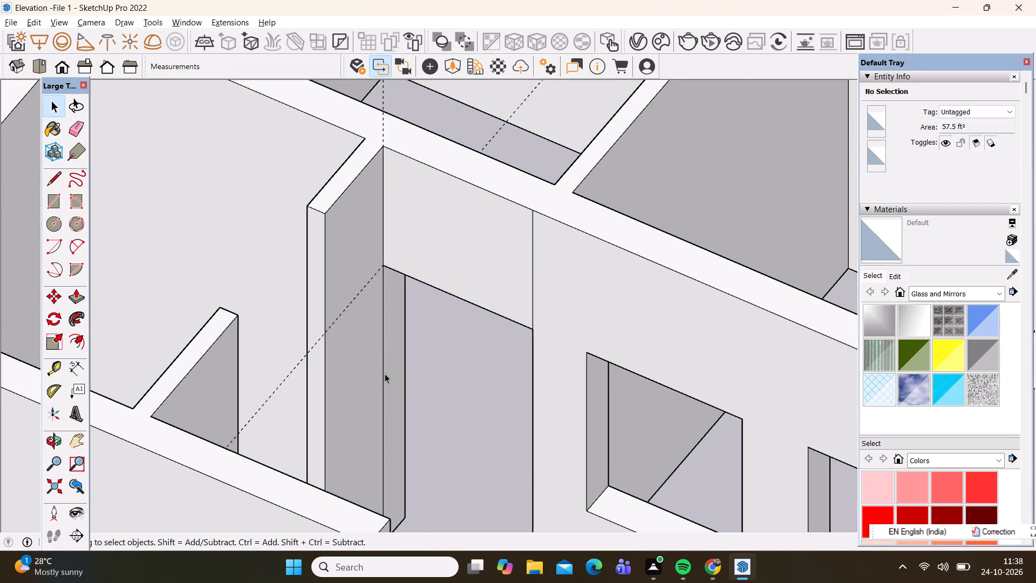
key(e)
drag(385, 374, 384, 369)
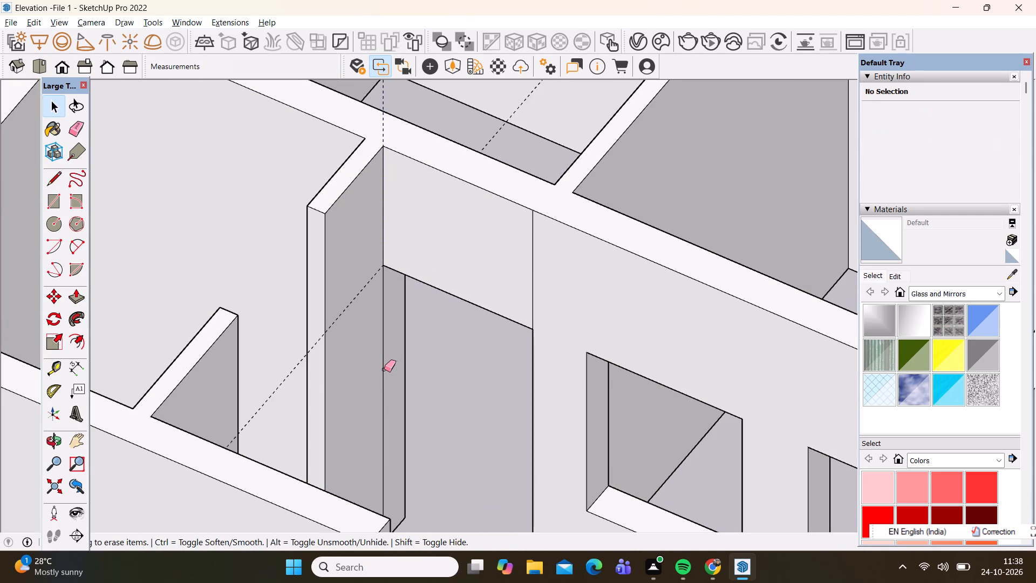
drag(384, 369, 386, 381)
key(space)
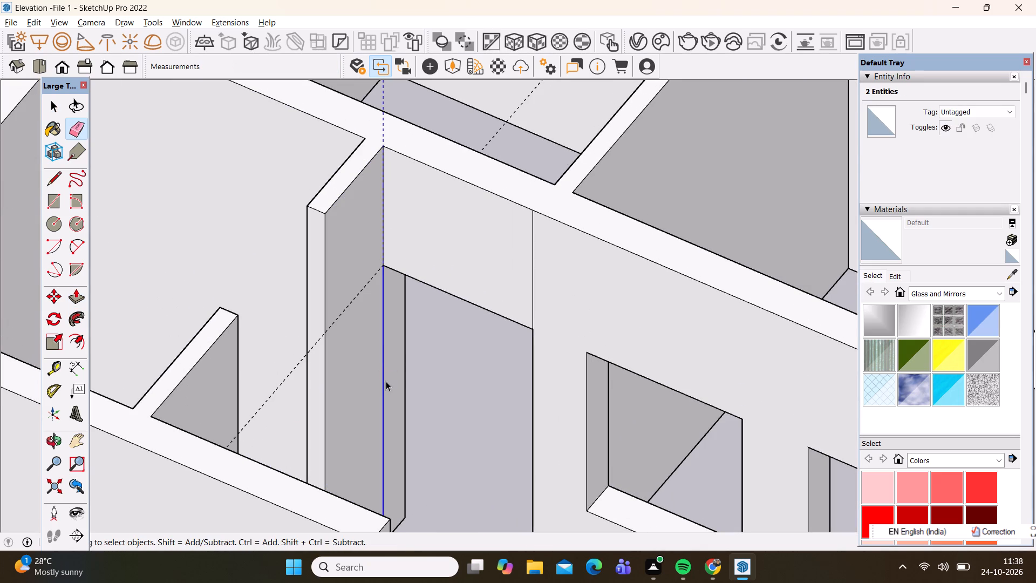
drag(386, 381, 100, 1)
Delete all guide lines from the model.
scroll(392, 343, down, 2)
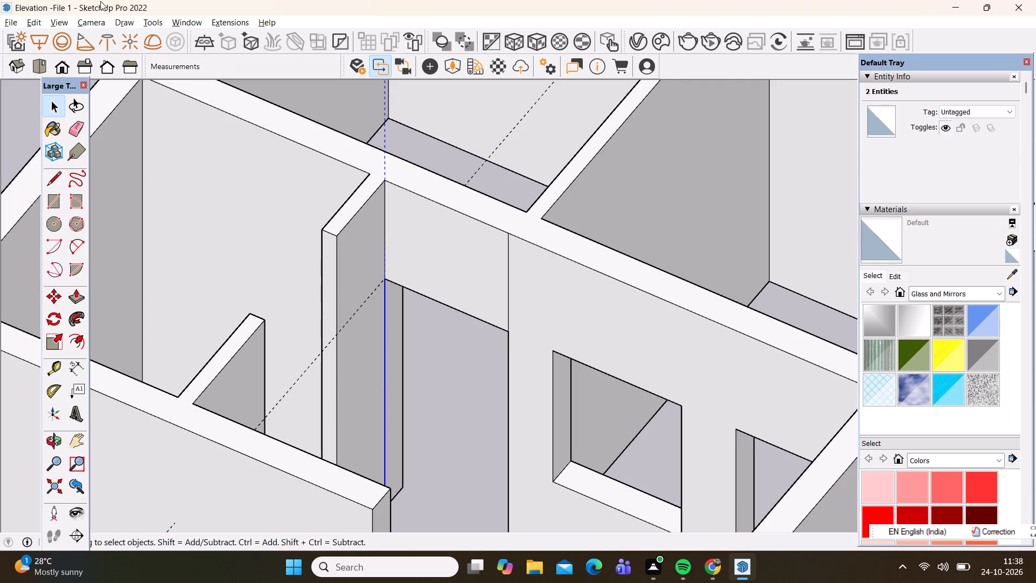
drag(100, 1, 27, 25)
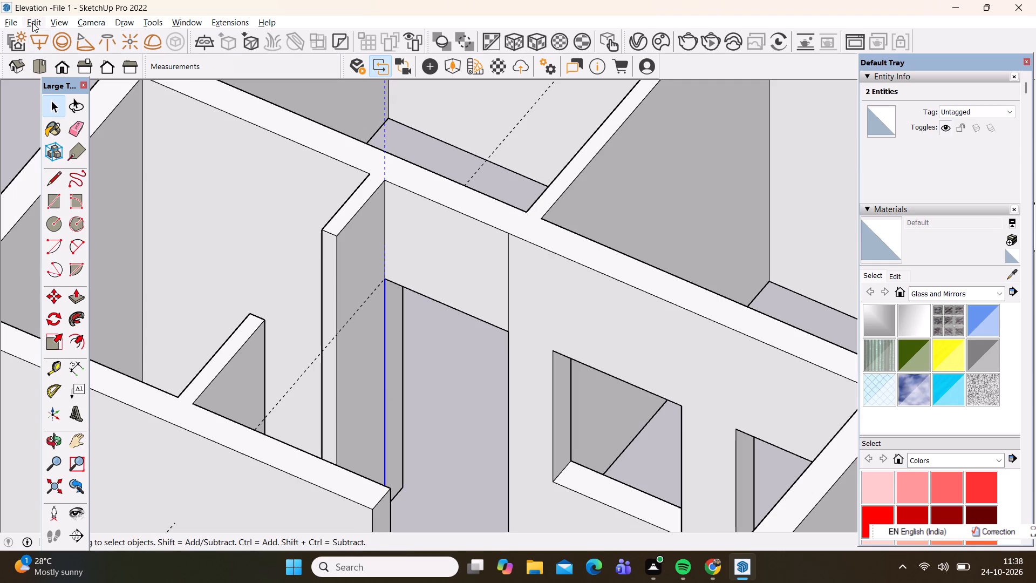
click(32, 23)
click(57, 141)
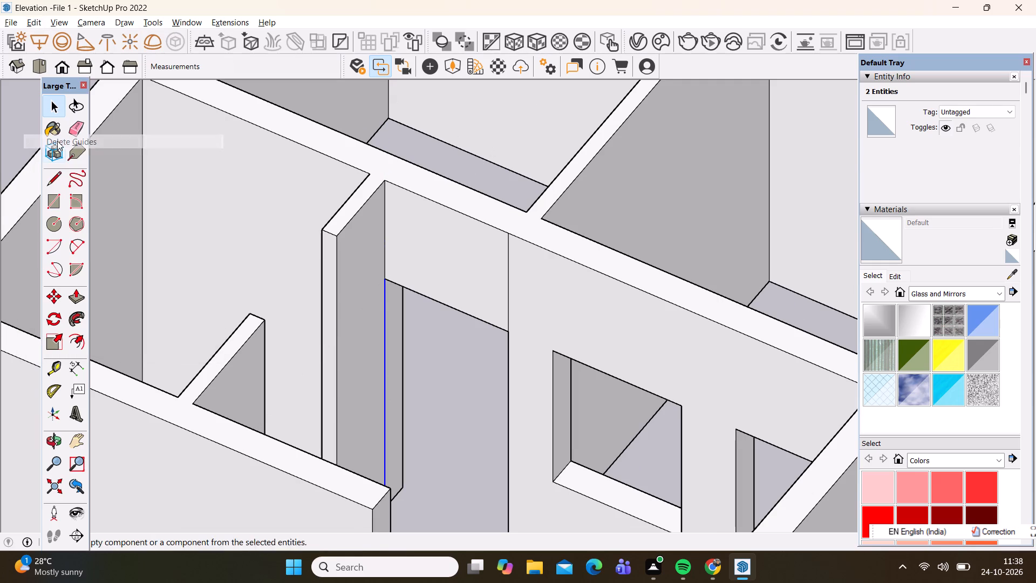
Erase the 7' vertical edge on the wall return below the lintel and the vertical seam between the lintel and the window wall.
click(435, 429)
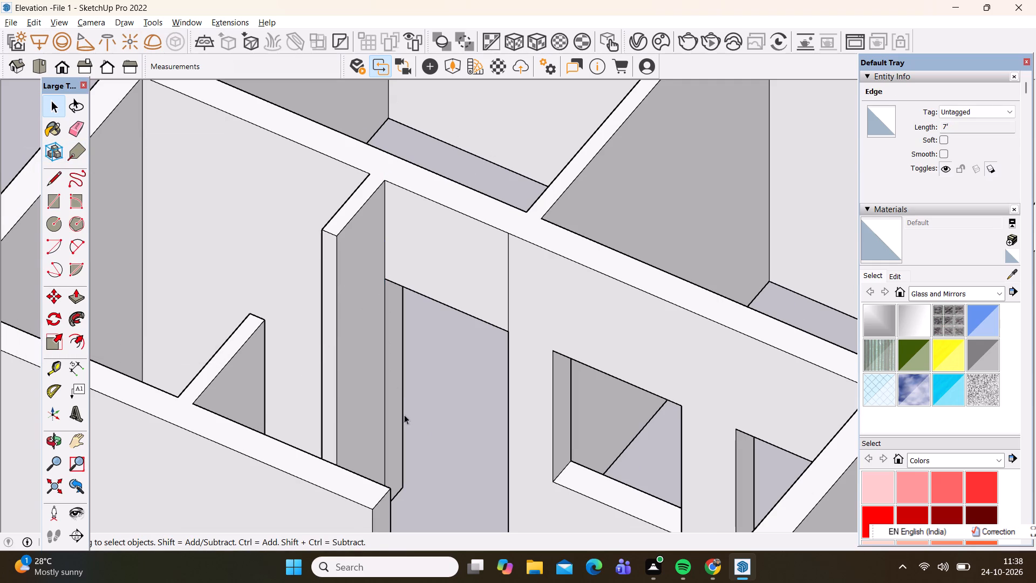
key(e)
drag(381, 388, 390, 384)
scroll(408, 239, down, 2)
drag(486, 281, 490, 281)
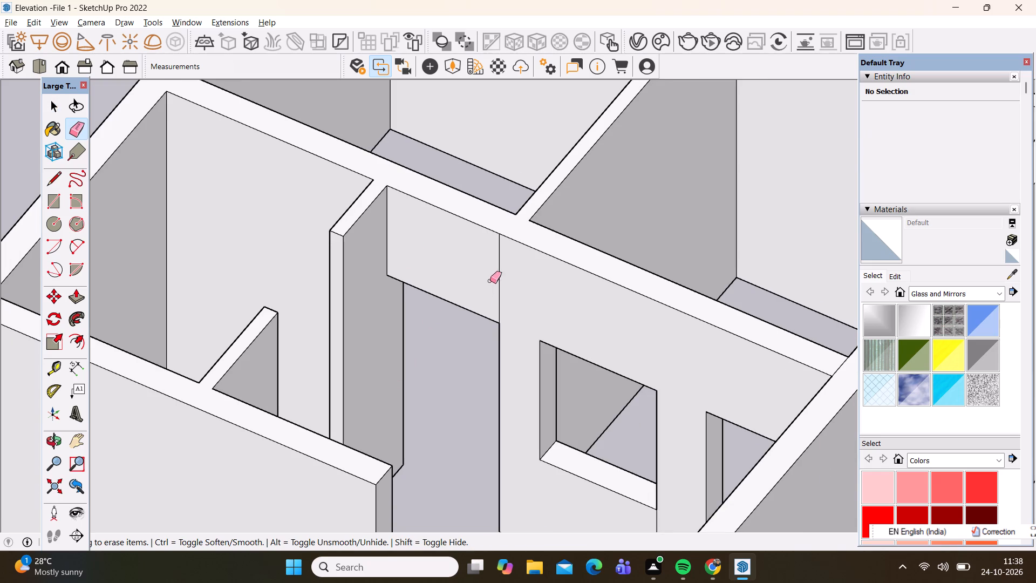
drag(490, 281, 499, 280)
Examine the wall around the new lintel, doorway and window openings for leftover seams.
scroll(428, 184, down, 3)
scroll(387, 303, down, 1)
middle_drag(388, 303, 366, 395)
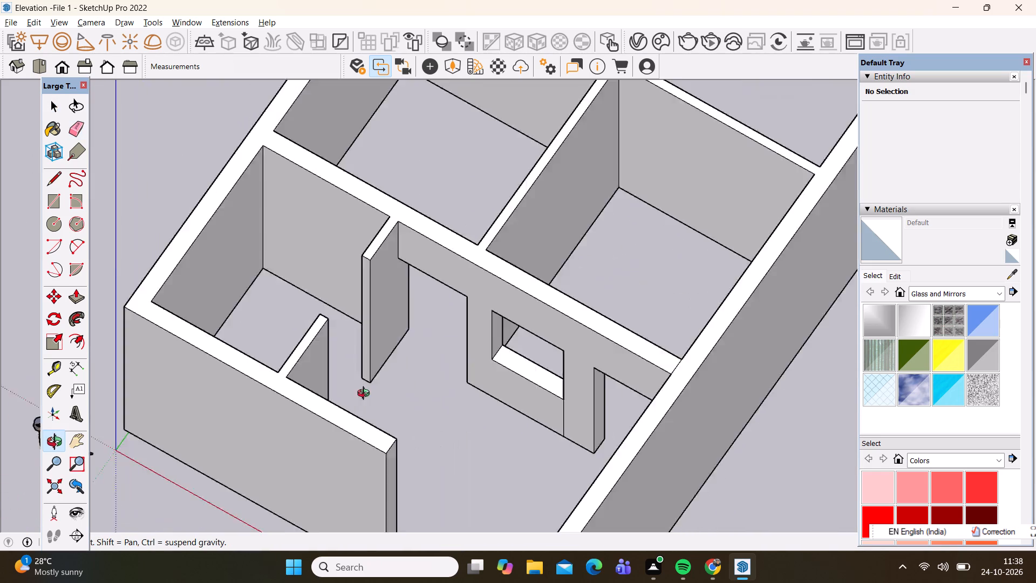
middle_drag(366, 395, 503, 260)
scroll(398, 305, up, 1)
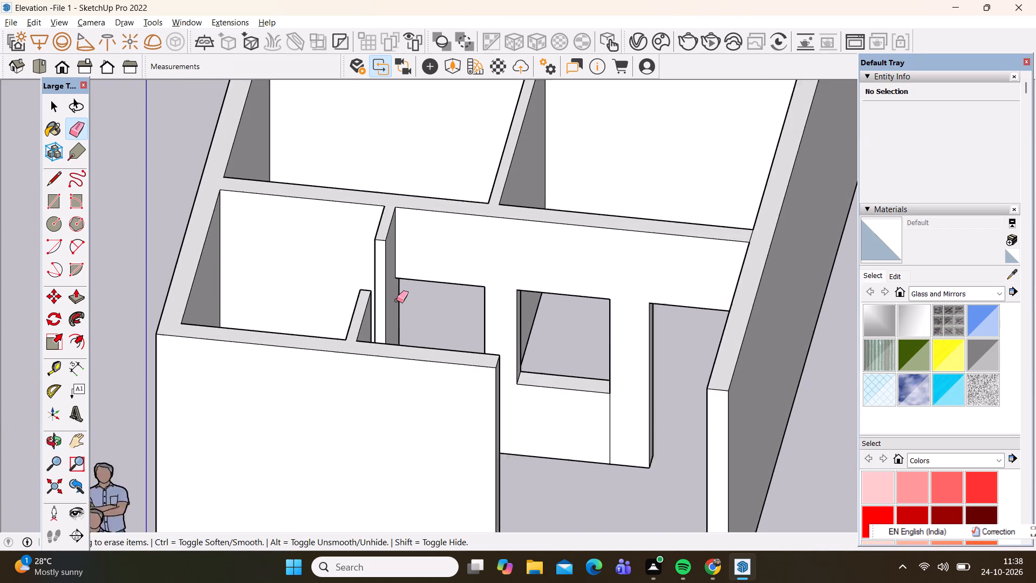
scroll(397, 300, up, 2)
scroll(466, 307, up, 1)
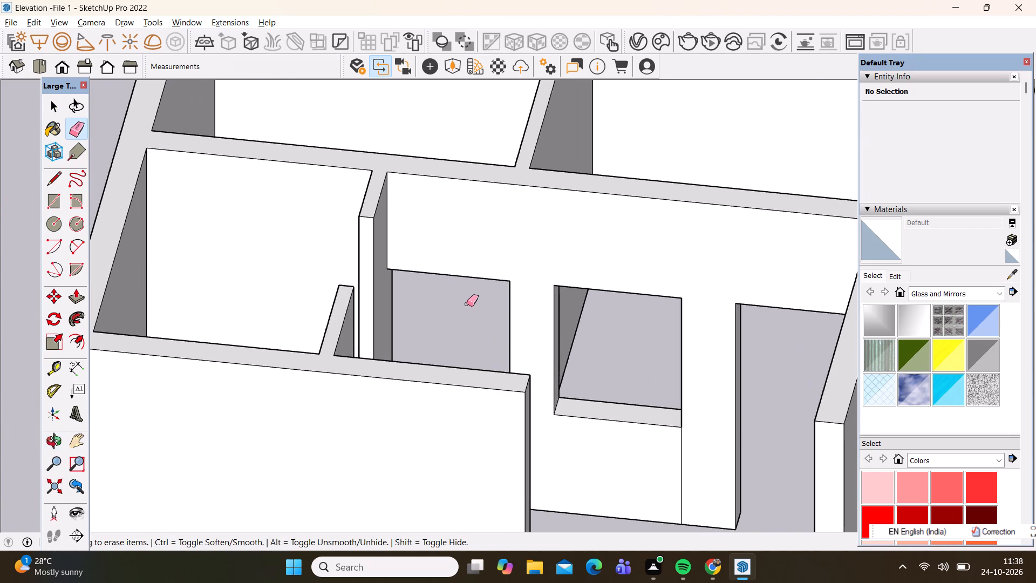
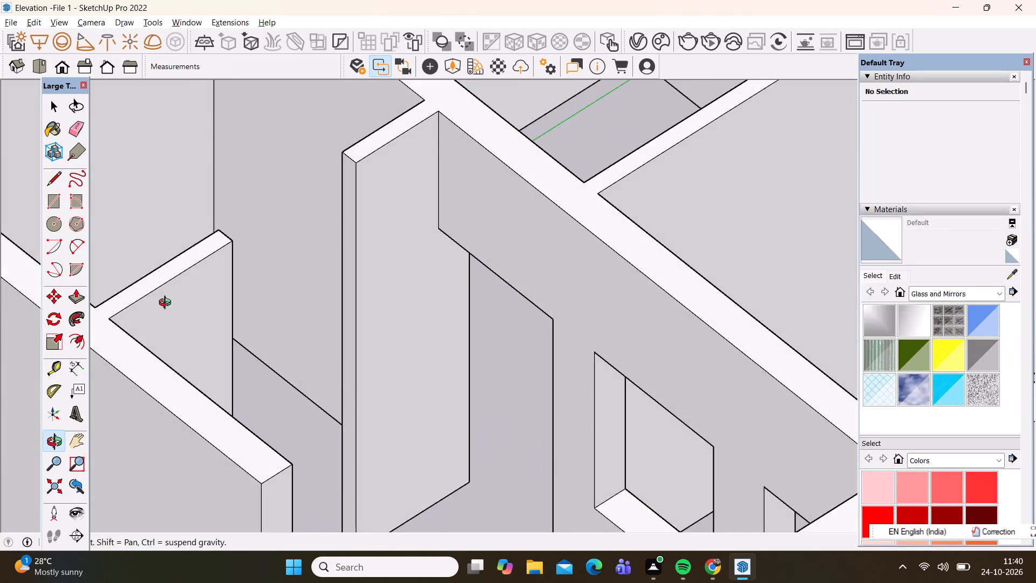
Examine the opening between the two facing wall returns in the neighbouring room and the surrounding wall tops from the opposite side.
scroll(202, 216, up, 4)
middle_drag(351, 261, 85, 311)
scroll(336, 280, down, 1)
scroll(109, 283, down, 3)
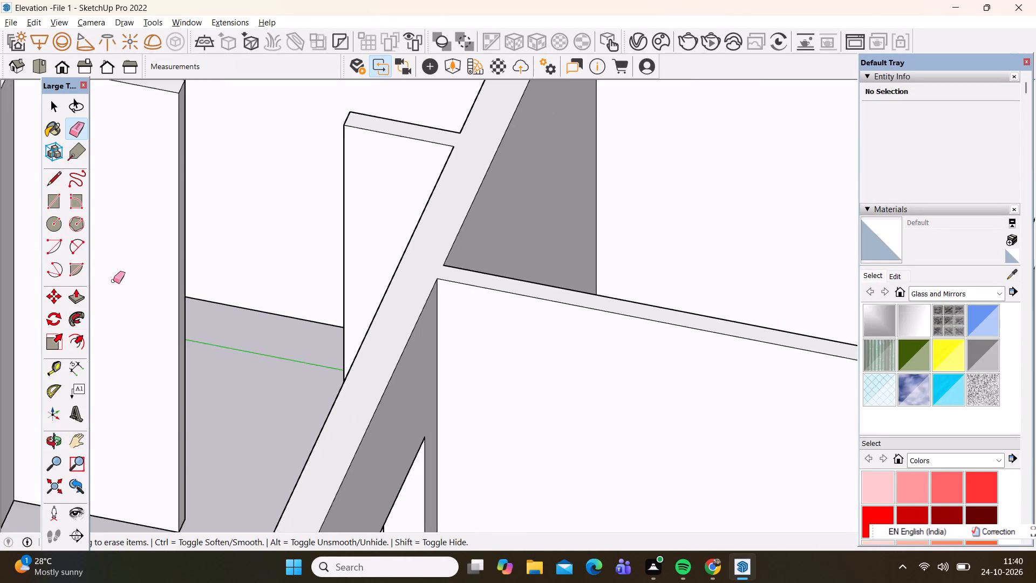
scroll(113, 281, down, 5)
scroll(119, 164, up, 7)
scroll(166, 152, down, 8)
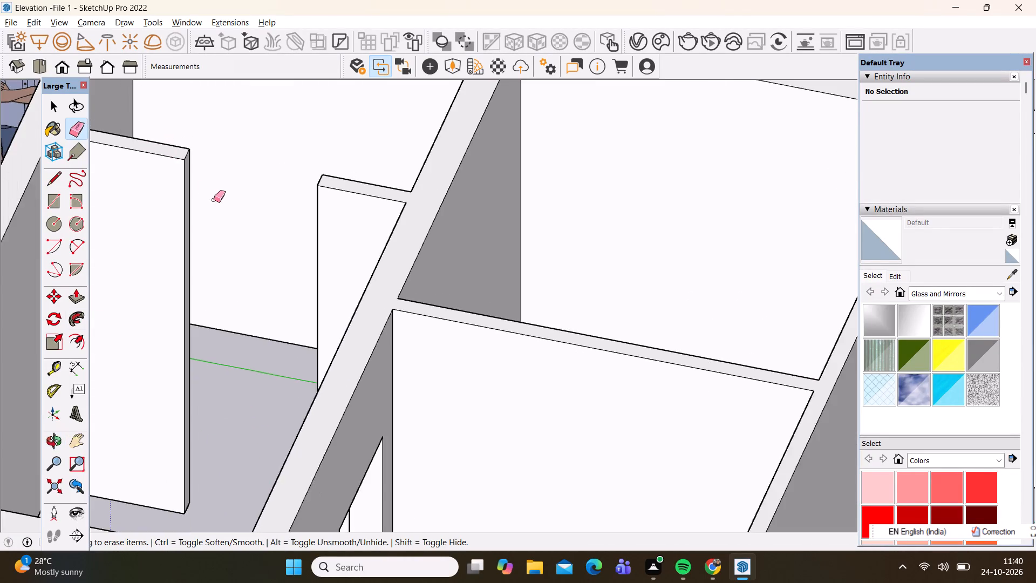
scroll(220, 201, down, 9)
middle_drag(186, 178, 154, 131)
scroll(212, 140, up, 7)
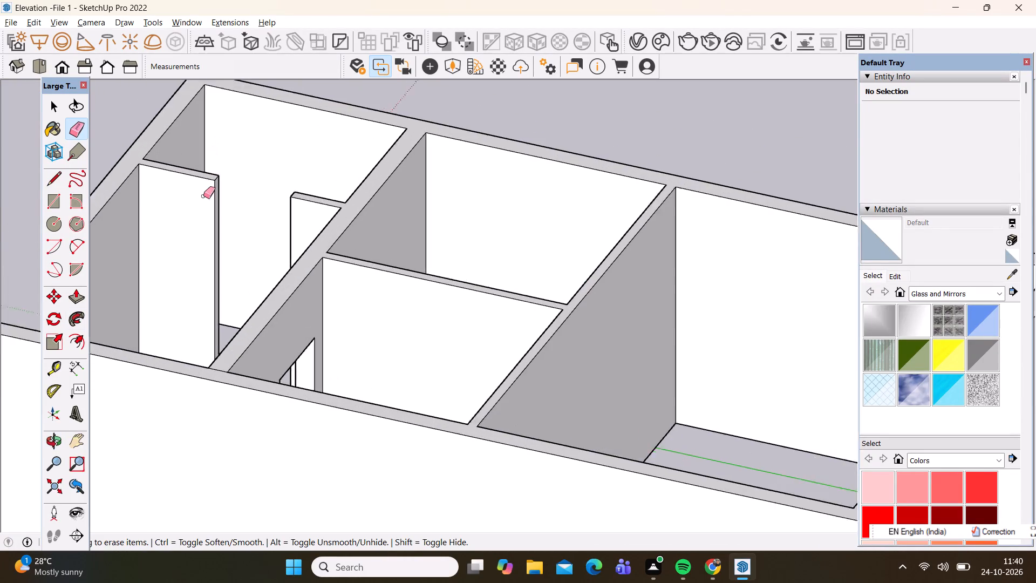
scroll(203, 196, up, 5)
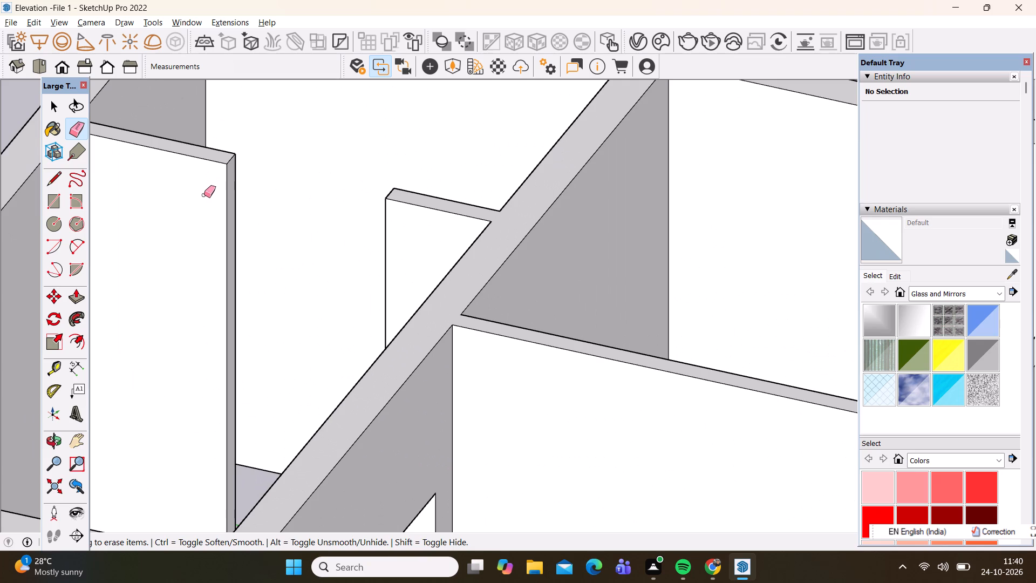
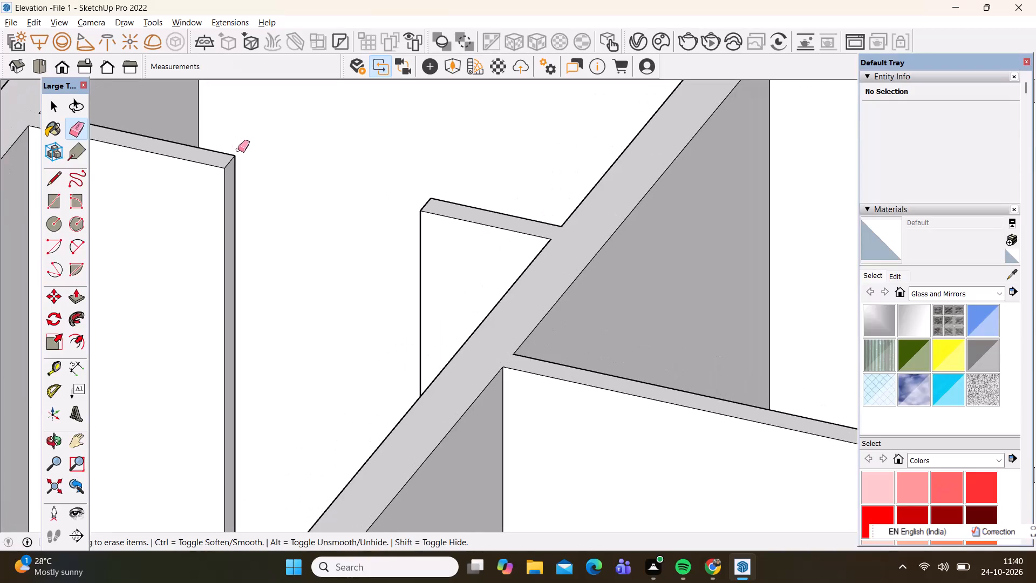
Place a horizontal guide 3'6" below the top edge of the wall return's end face at the opening.
key(t)
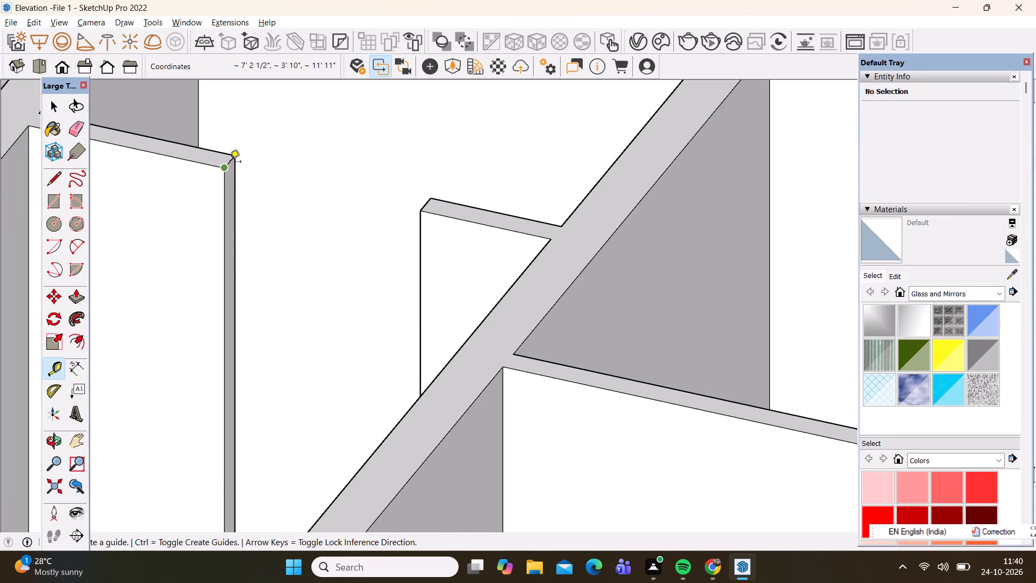
click(230, 162)
key(space)
key(t)
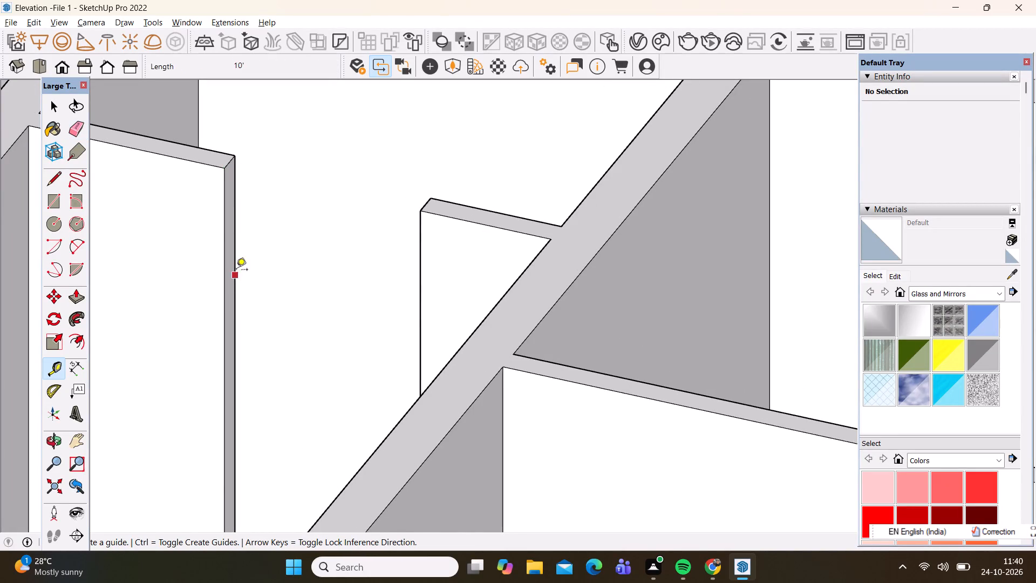
scroll(237, 174, up, 3)
click(233, 159)
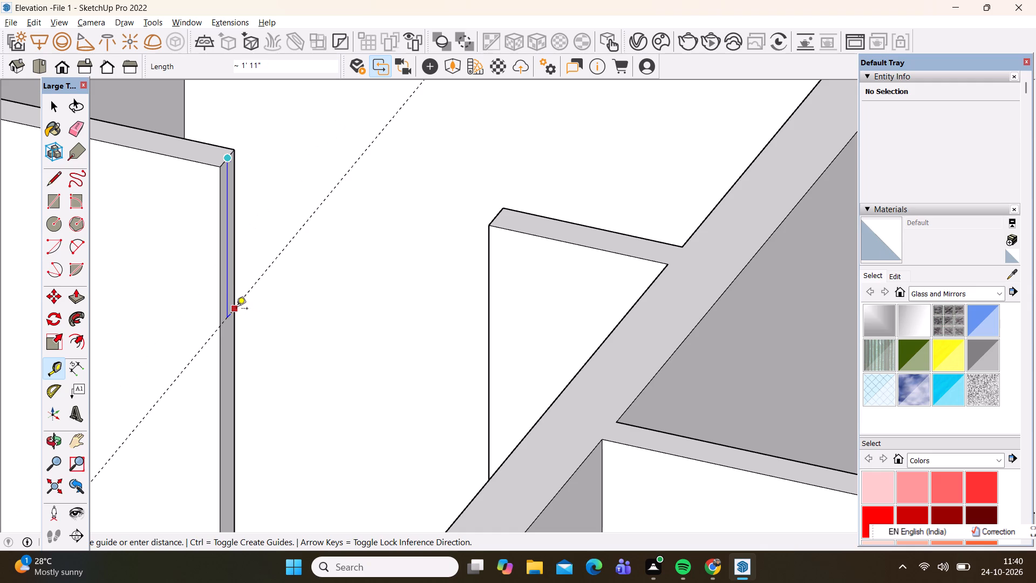
text(3'6)
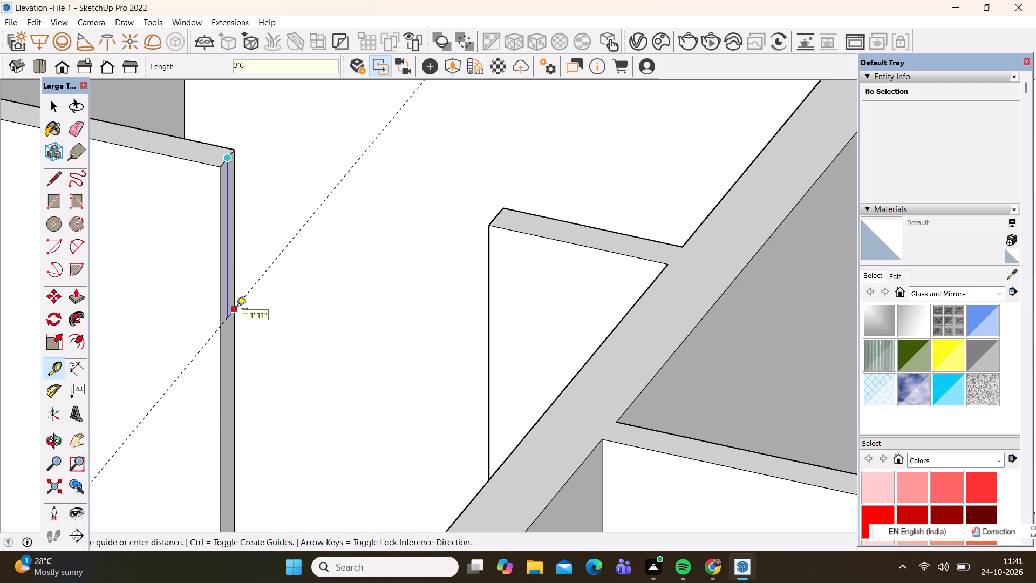
key(shift+quotedbl)
key(Return)
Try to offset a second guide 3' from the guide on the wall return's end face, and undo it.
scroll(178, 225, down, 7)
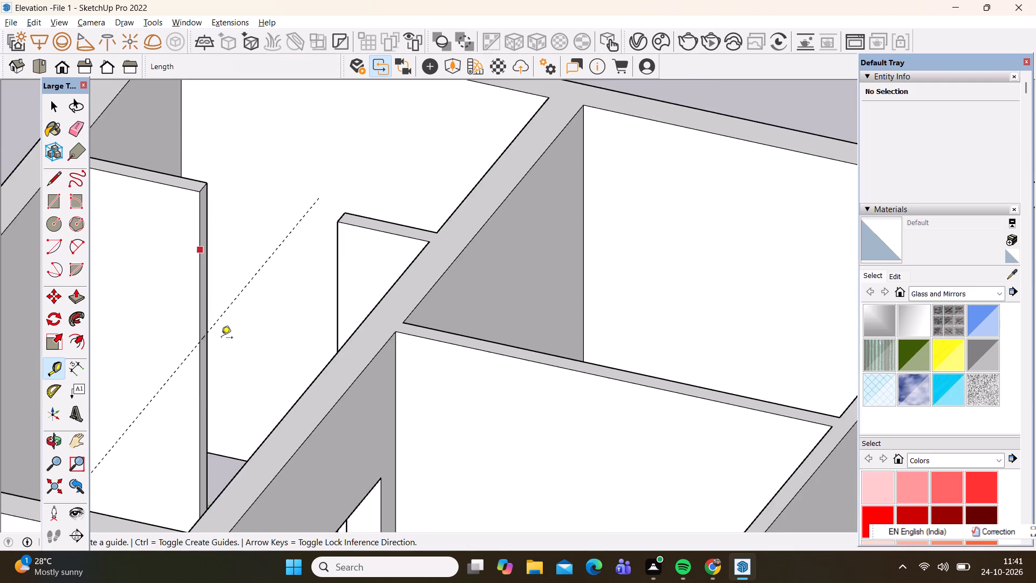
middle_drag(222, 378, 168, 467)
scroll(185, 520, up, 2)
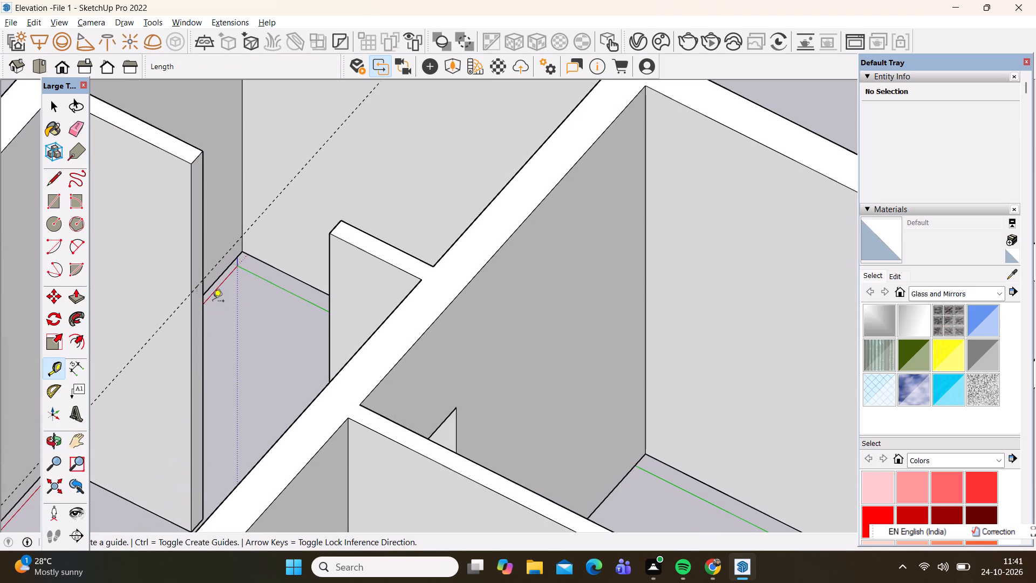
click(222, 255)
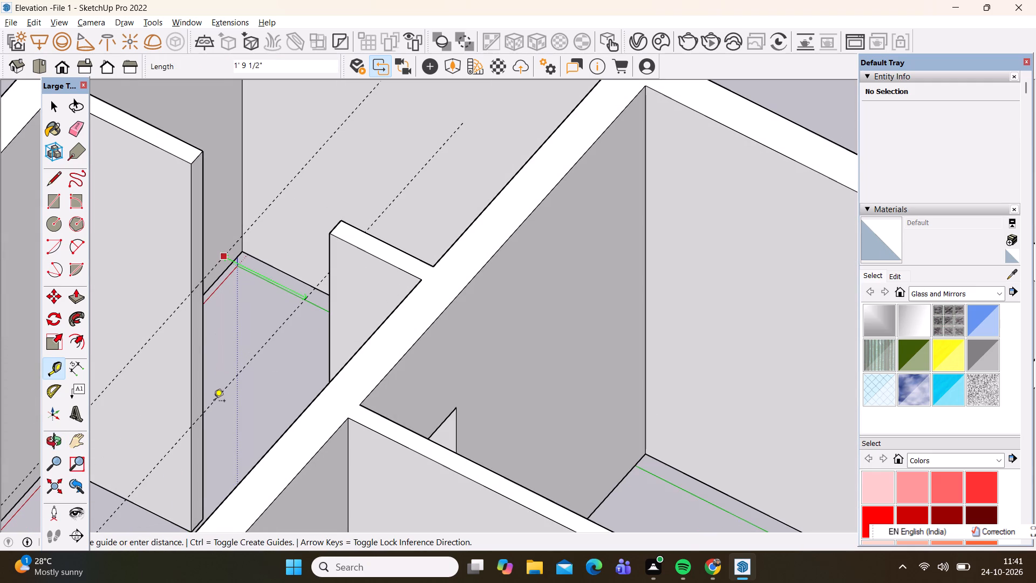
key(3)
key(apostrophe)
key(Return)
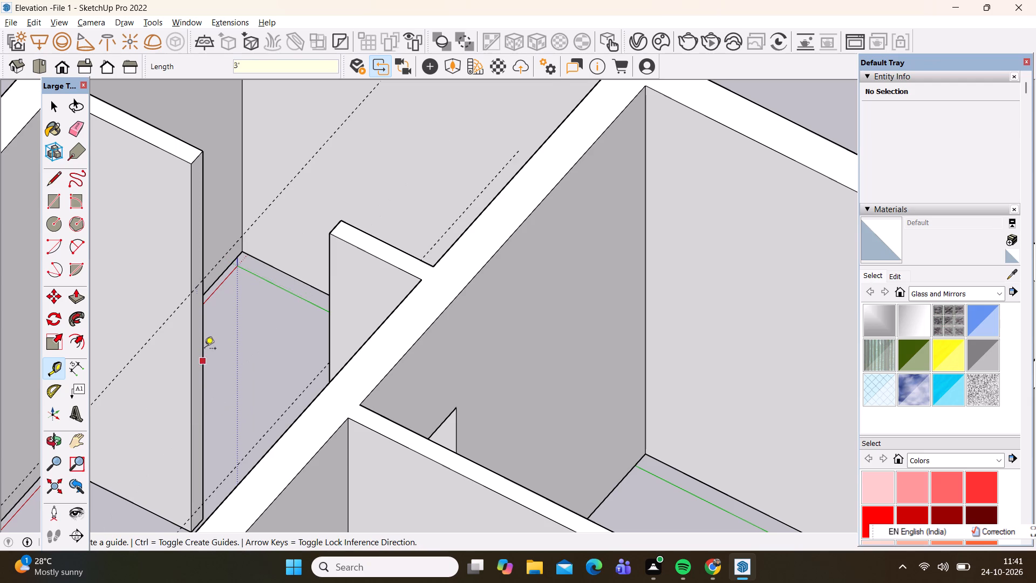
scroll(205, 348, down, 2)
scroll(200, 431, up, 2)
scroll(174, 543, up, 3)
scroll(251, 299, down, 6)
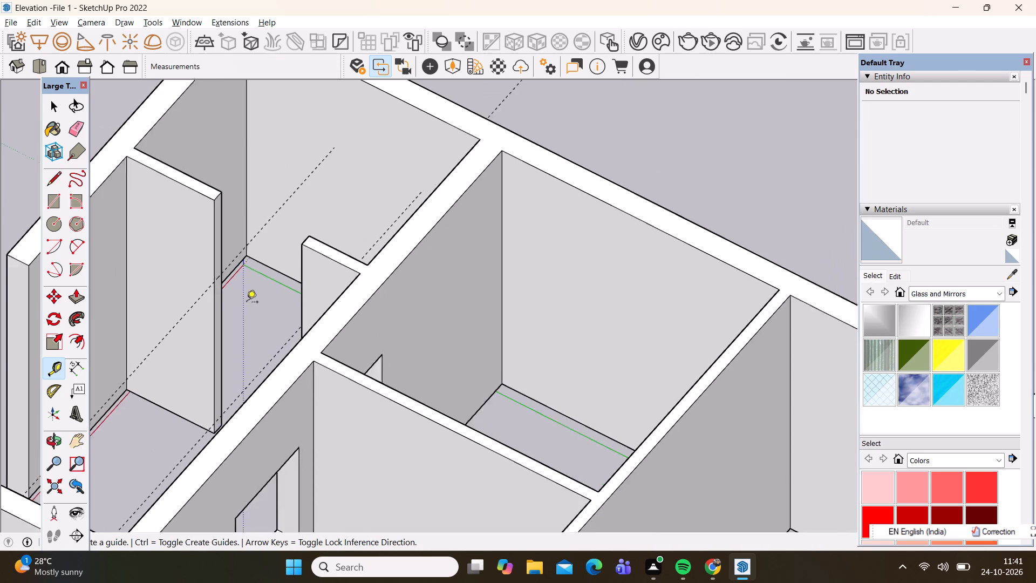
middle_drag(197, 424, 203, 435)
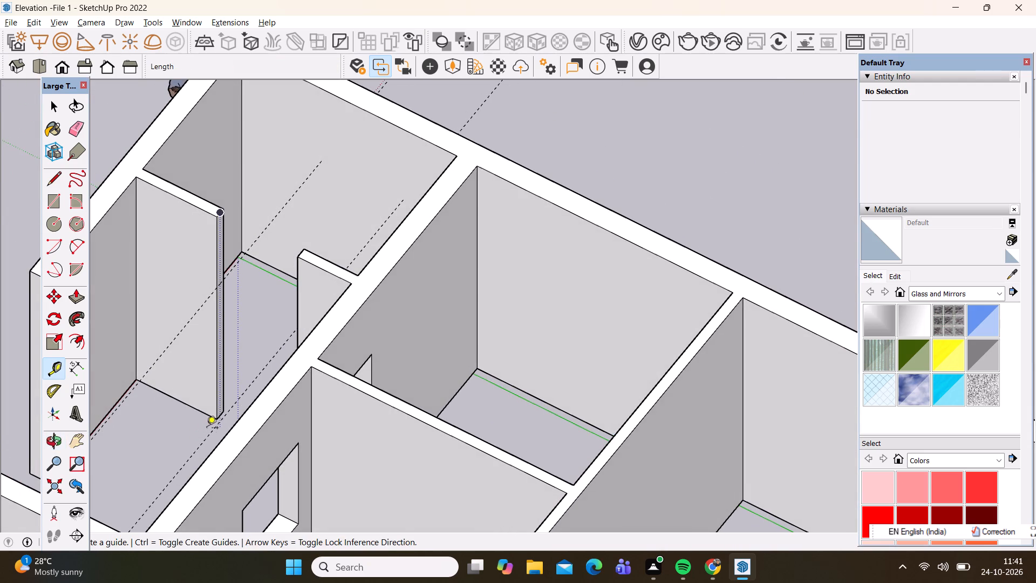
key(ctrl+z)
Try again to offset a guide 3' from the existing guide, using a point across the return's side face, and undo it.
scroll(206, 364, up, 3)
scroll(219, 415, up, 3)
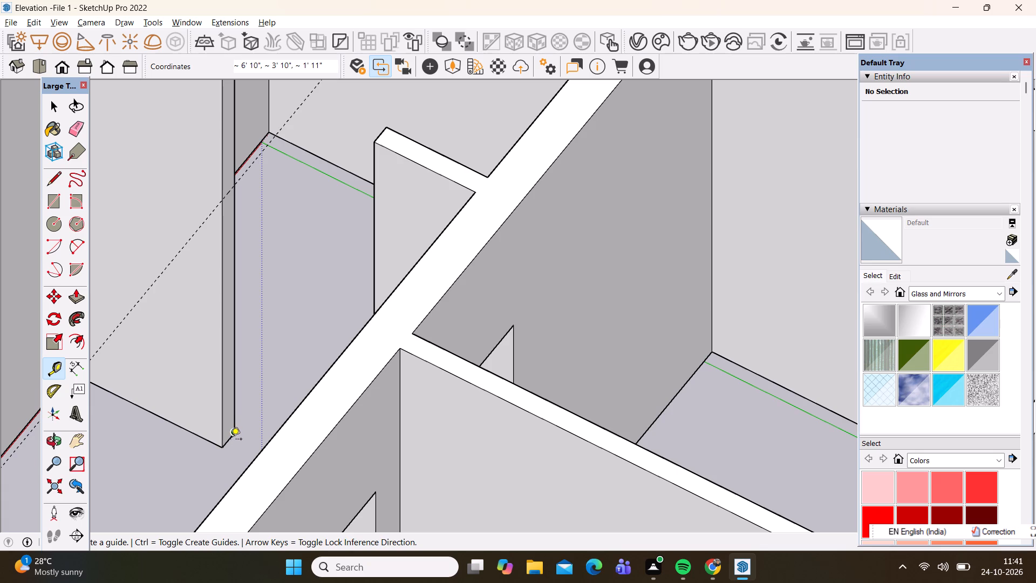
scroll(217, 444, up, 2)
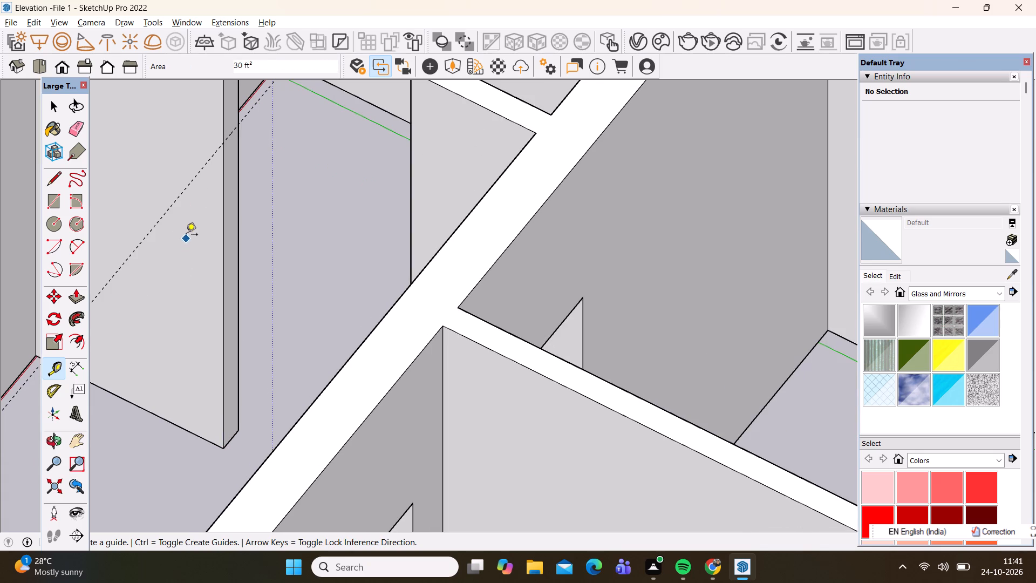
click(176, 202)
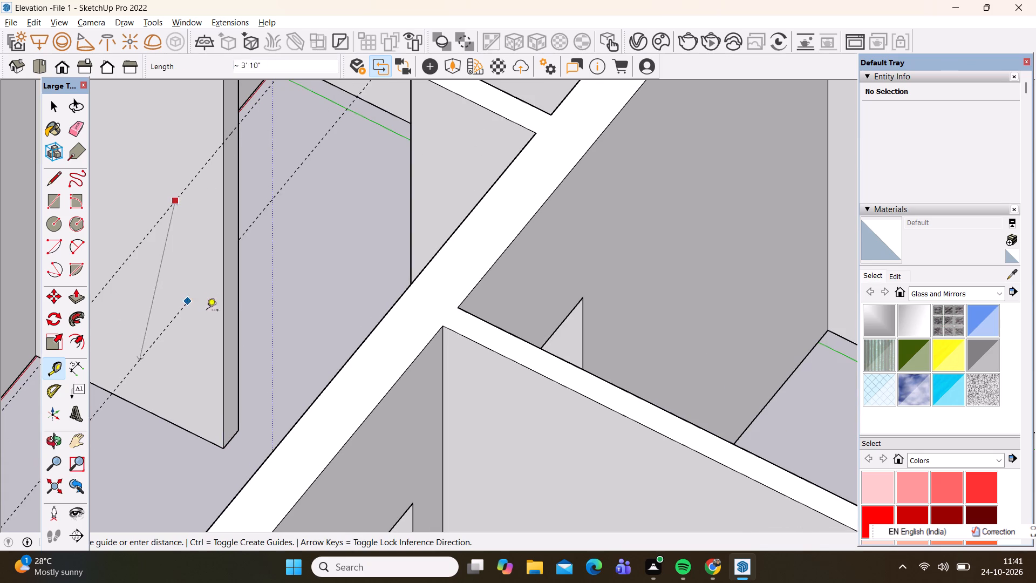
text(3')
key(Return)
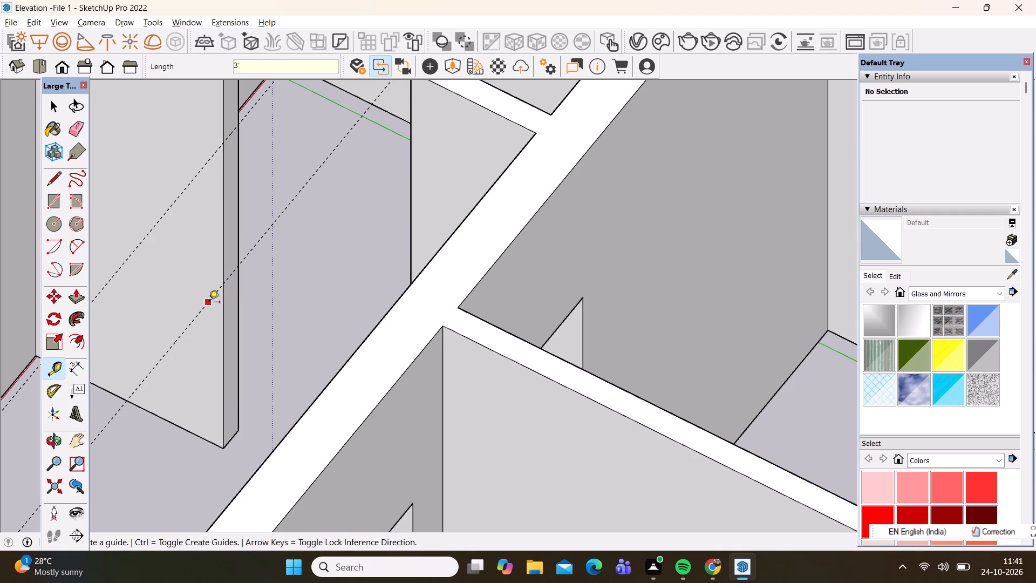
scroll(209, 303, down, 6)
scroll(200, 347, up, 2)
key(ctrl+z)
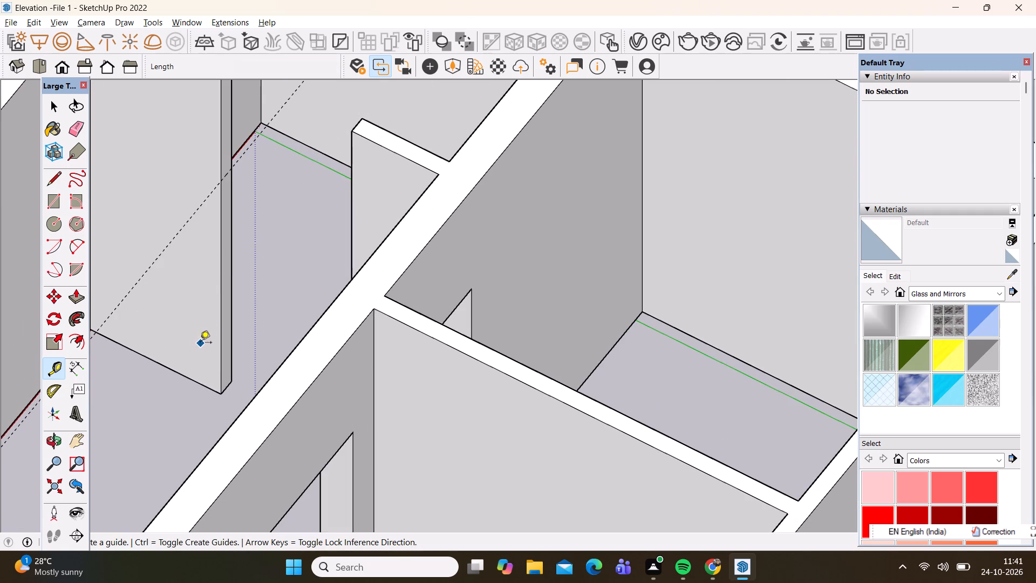
Place a second horizontal guide 3' directly below the first guide.
click(252, 145)
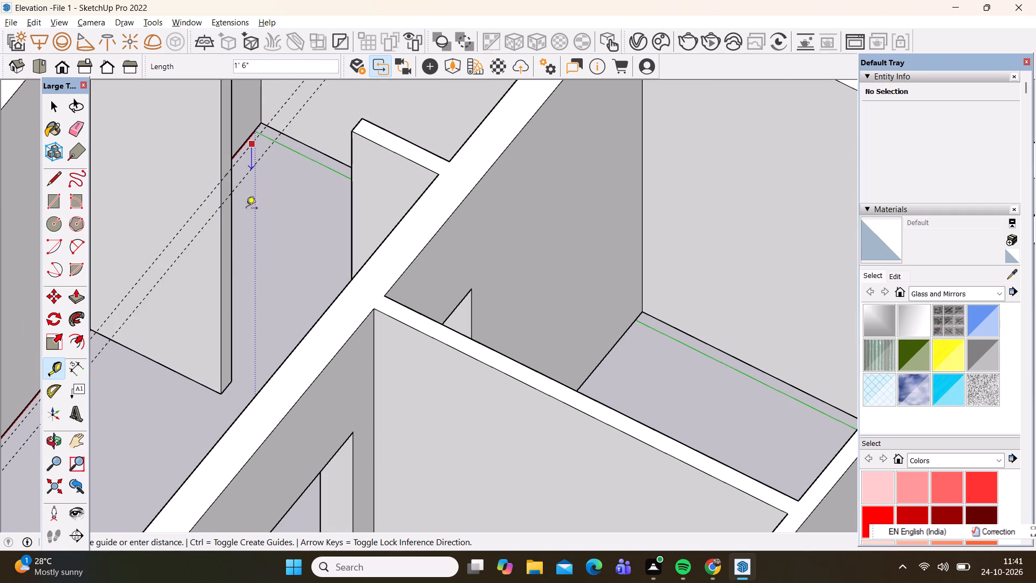
text(3')
key(Return)
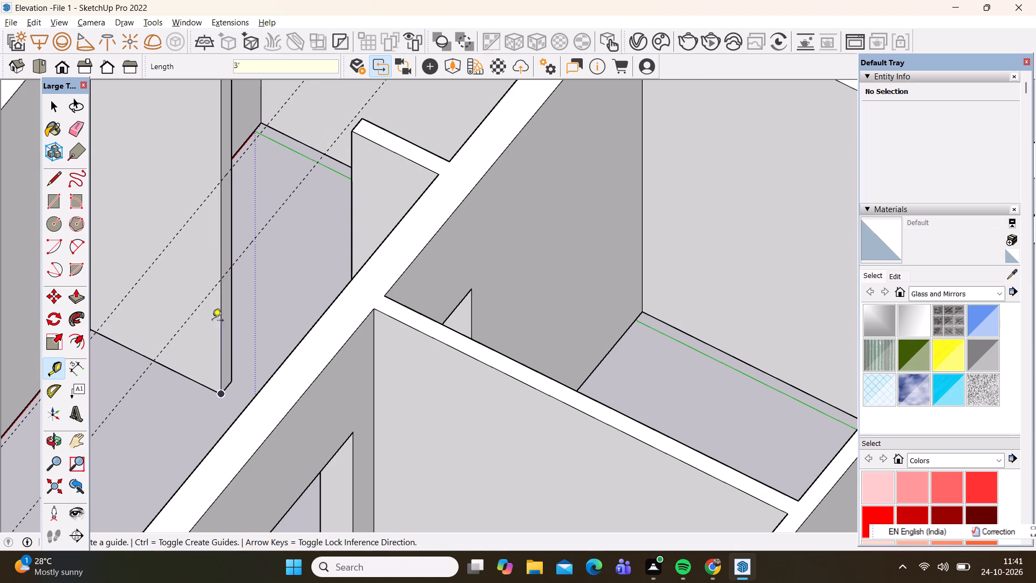
Draw two lines across the wall return's narrow end face along the upper and lower guides.
scroll(215, 296, up, 3)
middle_drag(201, 349, 195, 387)
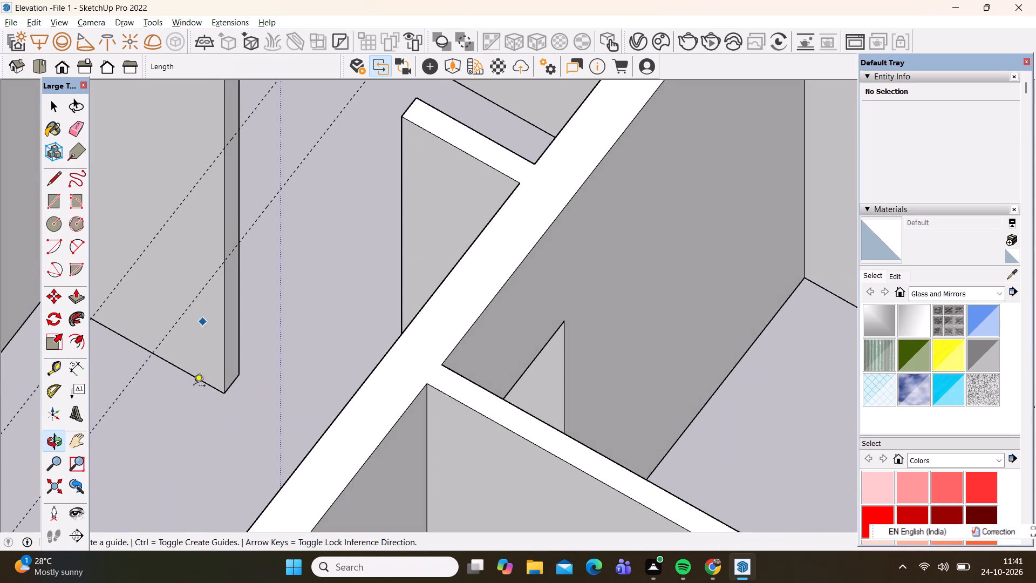
key(l)
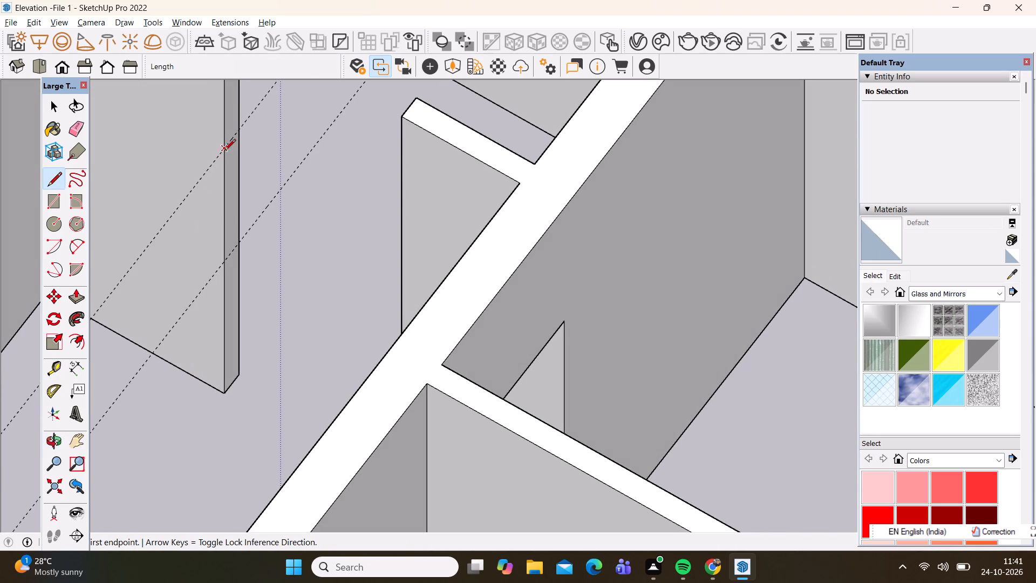
click(222, 151)
click(239, 133)
click(222, 266)
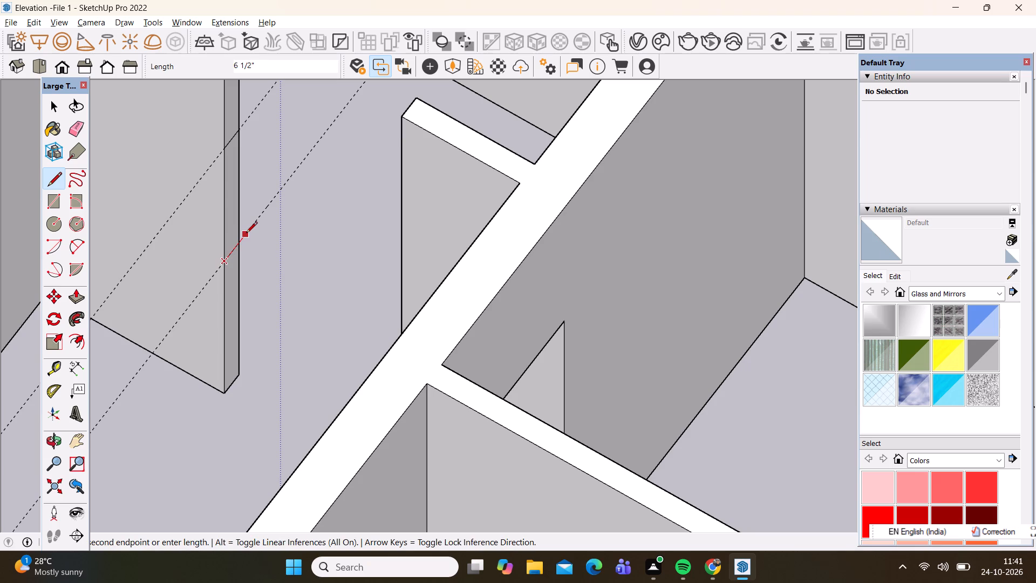
click(239, 241)
key(space)
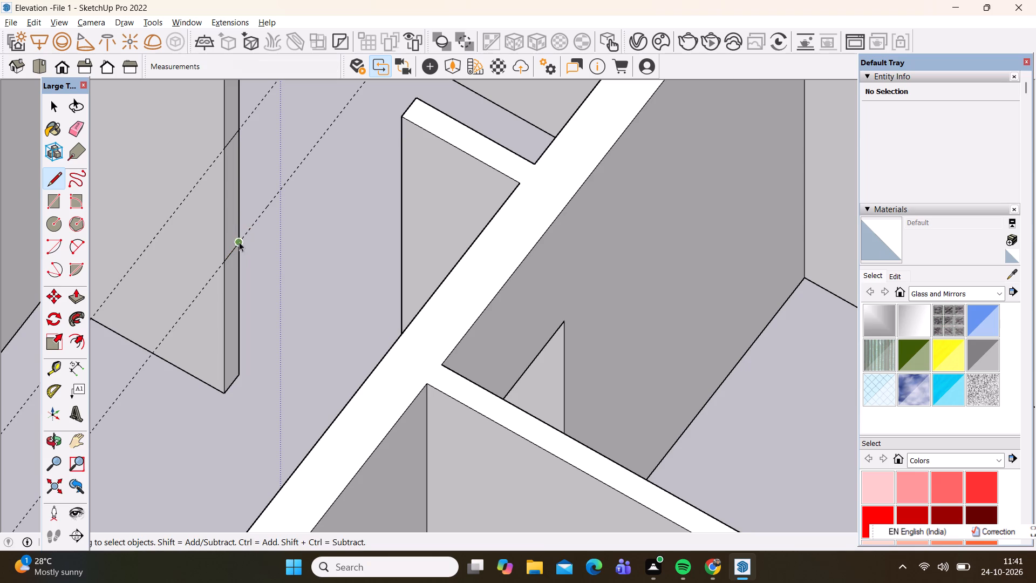
Push/Pull the top section of the end face 3' across to the facing return to form the lintel.
scroll(203, 275, down, 6)
scroll(218, 349, down, 1)
middle_drag(217, 347, 244, 297)
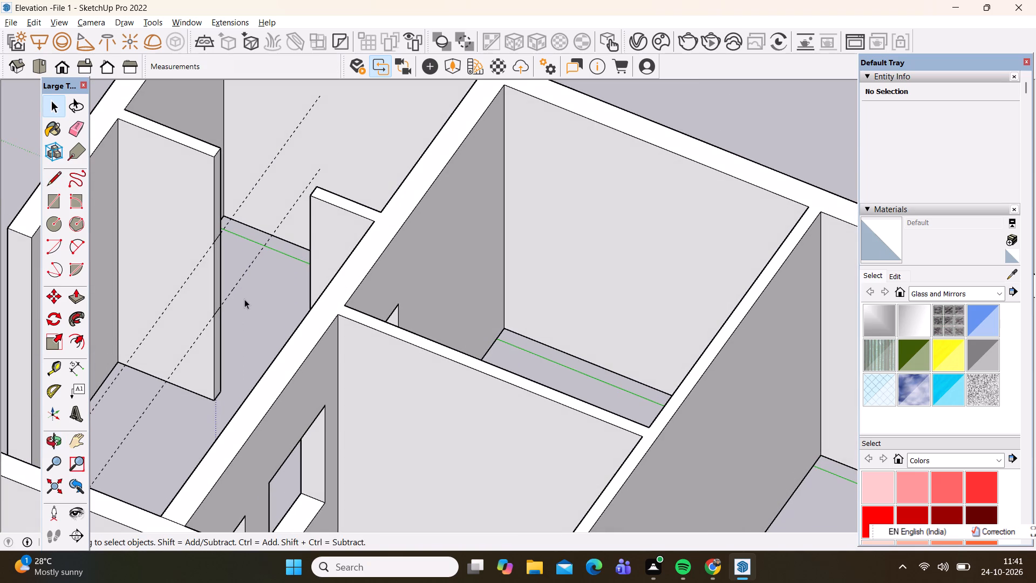
key(p)
click(217, 187)
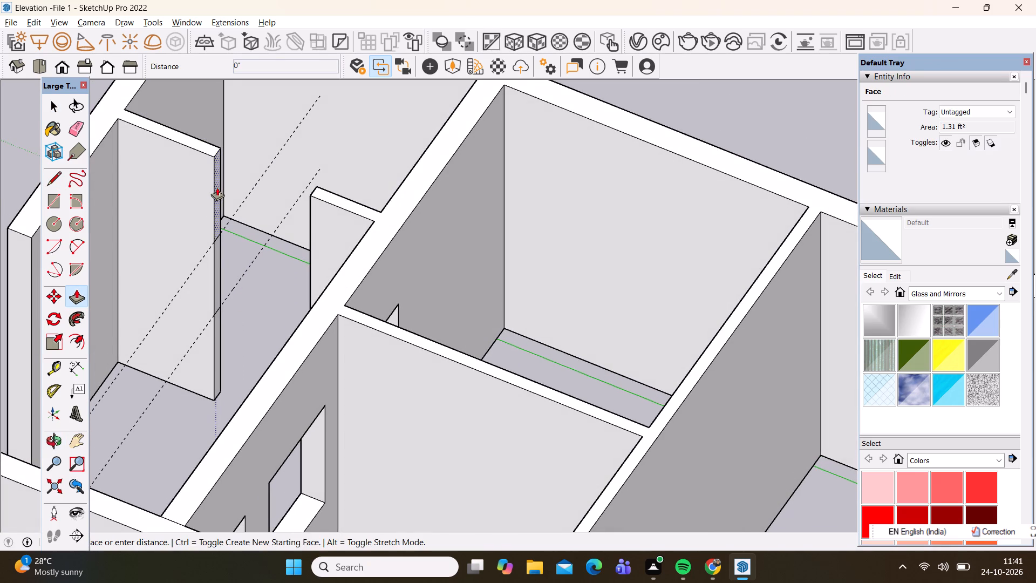
click(310, 195)
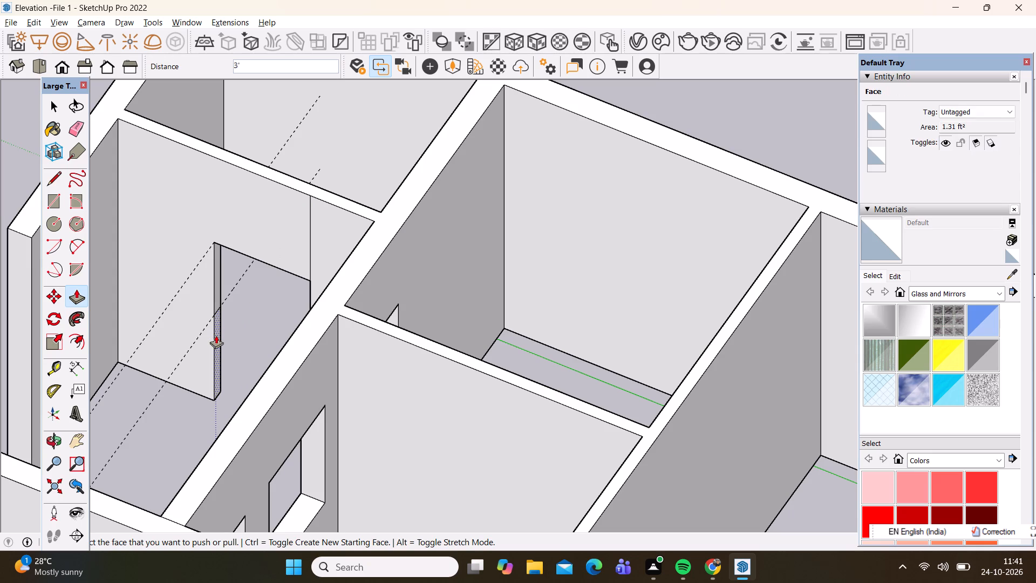
Push/Pull the bottom section of the end face 3' to the facing return to form the sill wall.
click(220, 354)
scroll(251, 342, down, 2)
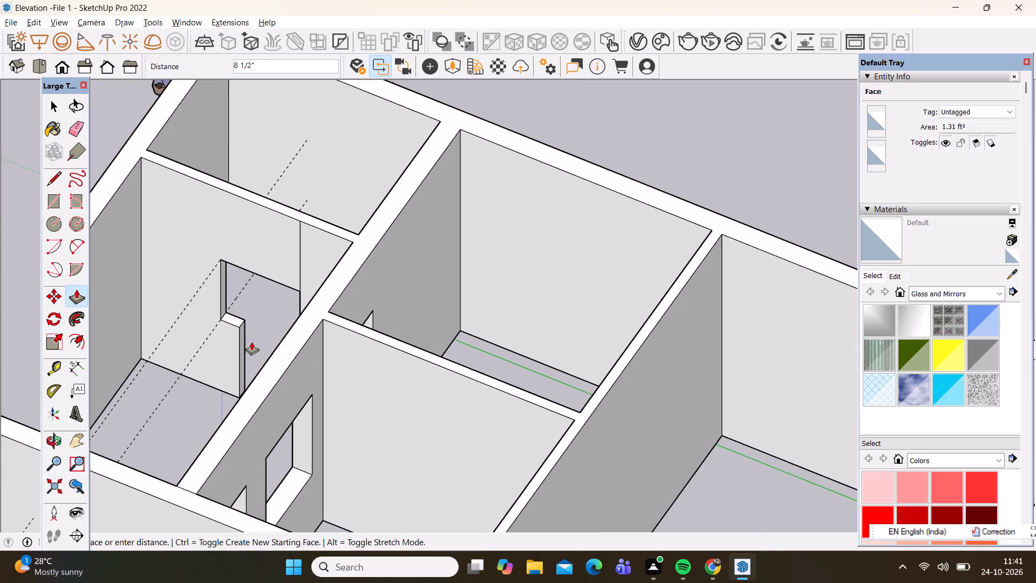
middle_drag(251, 342, 342, 343)
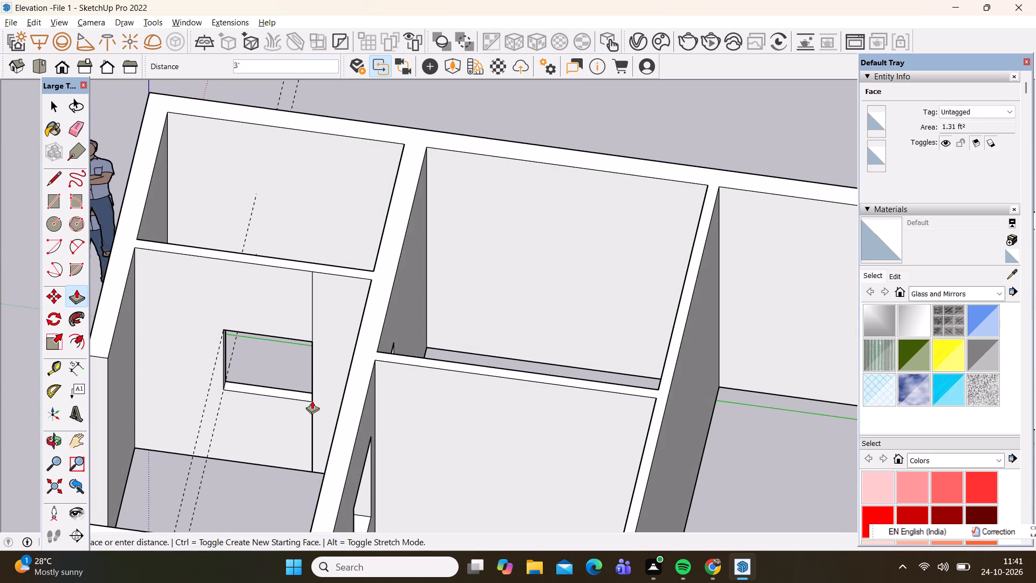
click(312, 401)
key(space)
Delete the vertical seam edges above and below the window opening where the lintel and sill wall meet the facing return.
scroll(261, 377, down, 3)
middle_drag(265, 384, 330, 323)
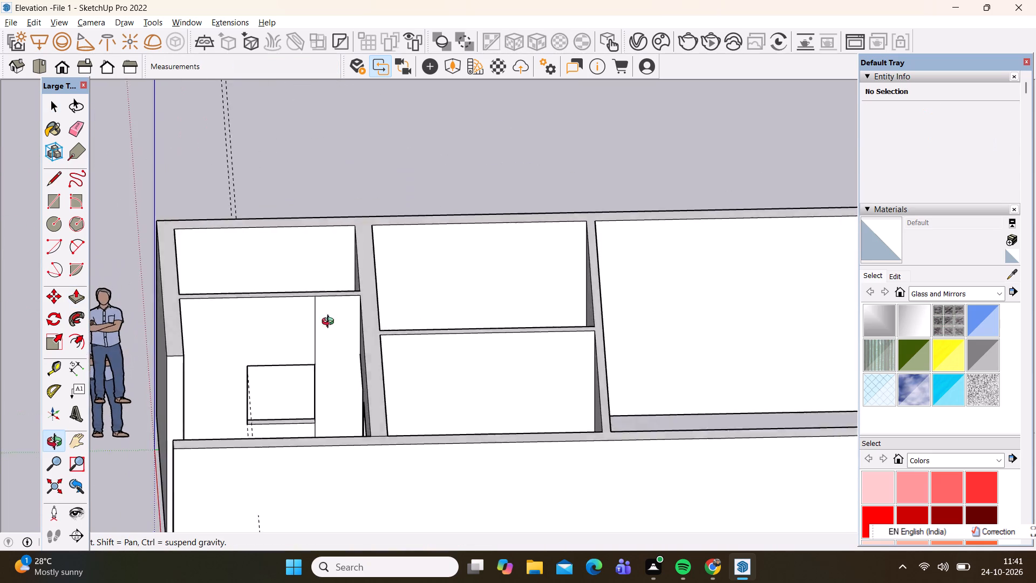
middle_drag(330, 323, 326, 355)
scroll(313, 368, up, 2)
click(312, 357)
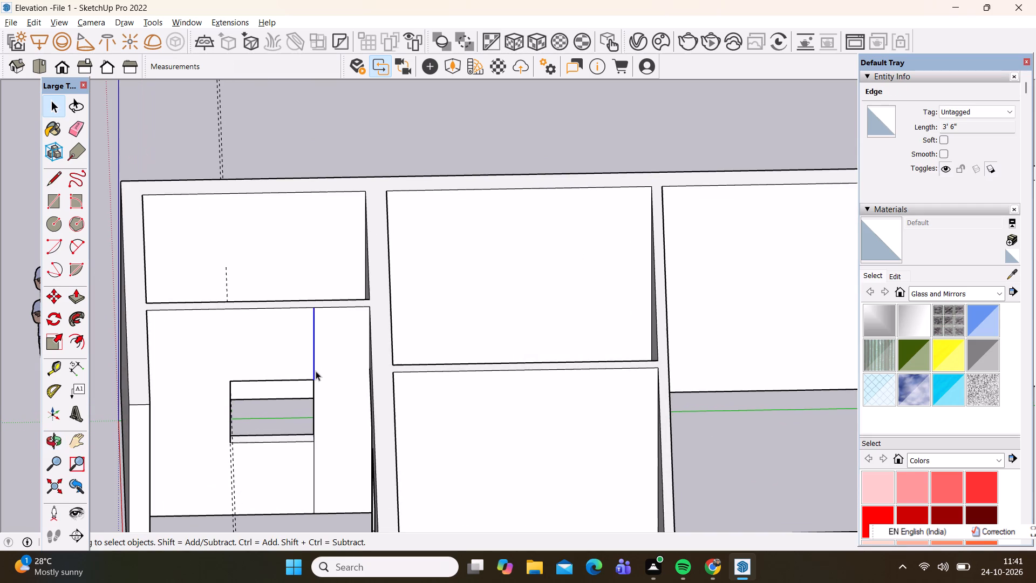
key(Delete)
click(311, 453)
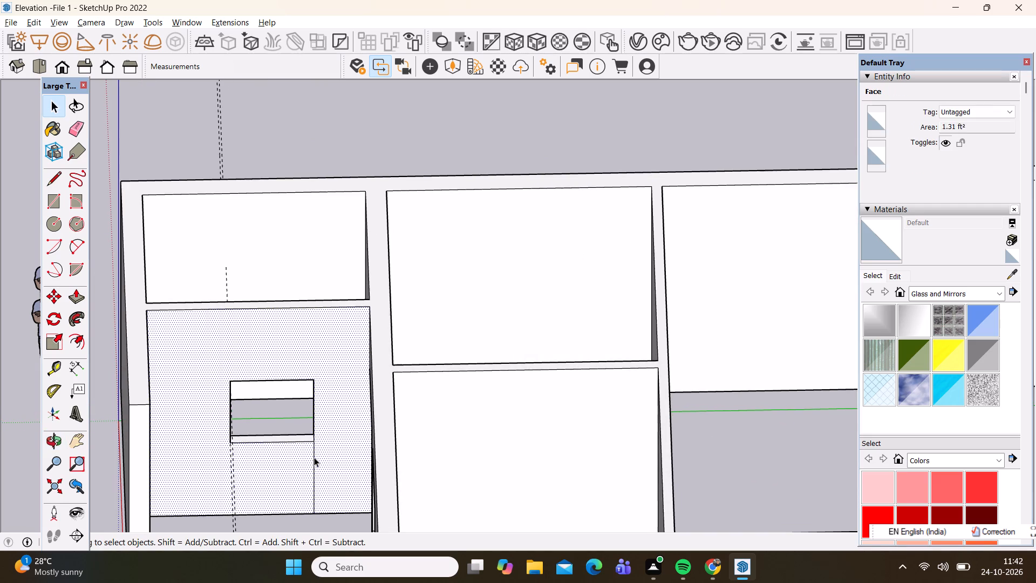
click(314, 457)
key(Delete)
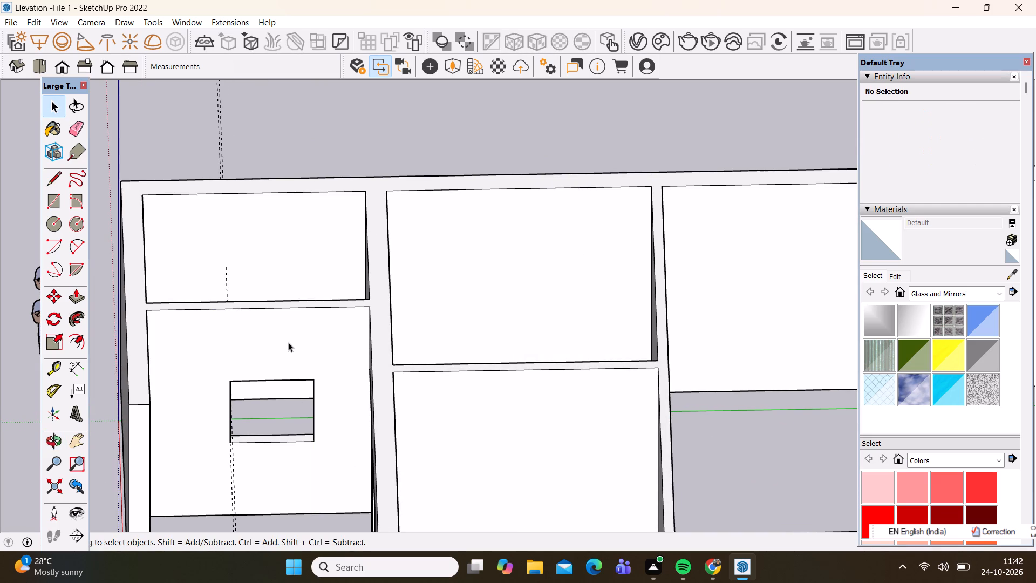
Delete all the guides in the model.
click(31, 26)
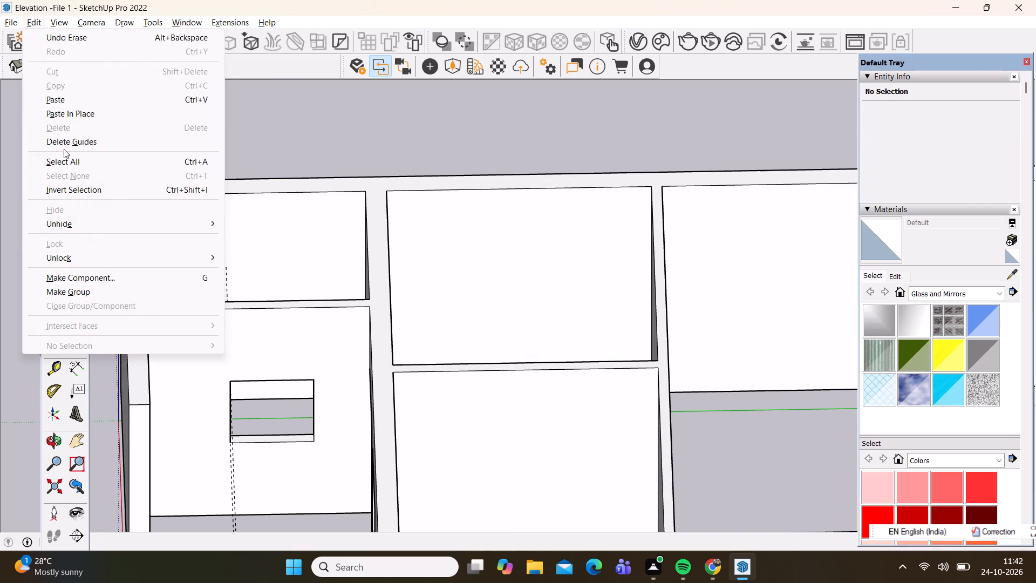
click(64, 144)
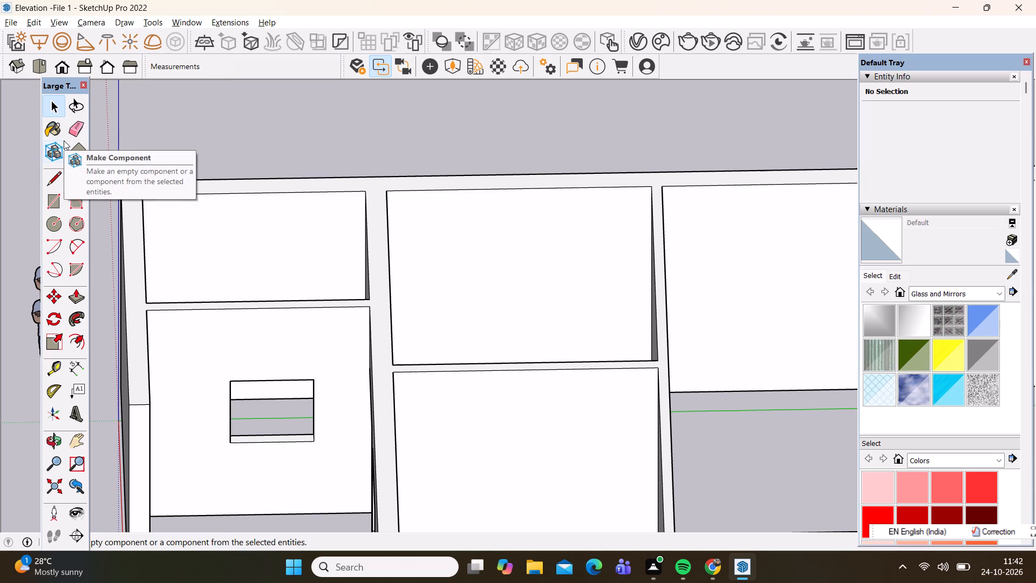
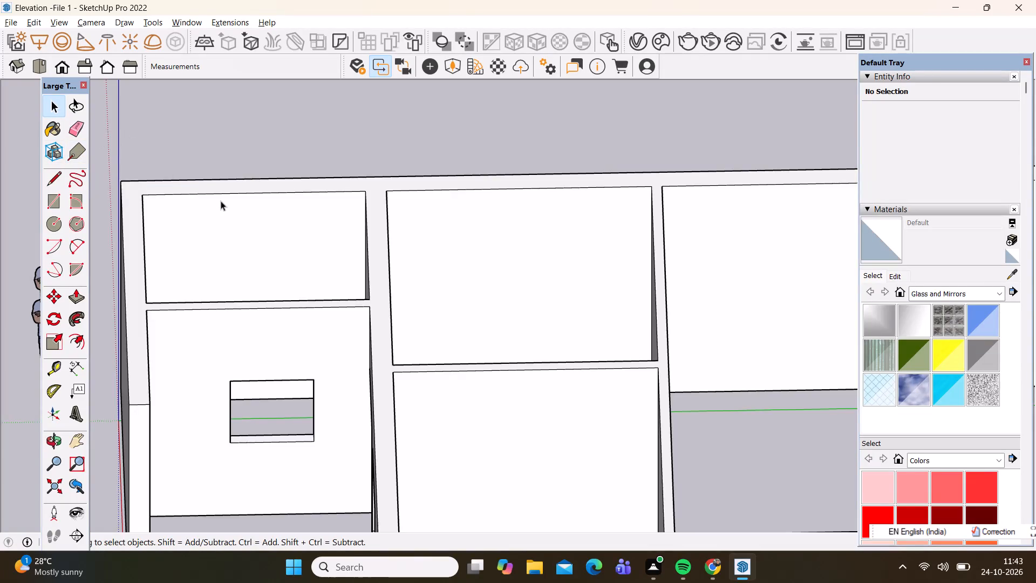
Select all the connected wall geometry and reverse its faces.
scroll(221, 201, down, 5)
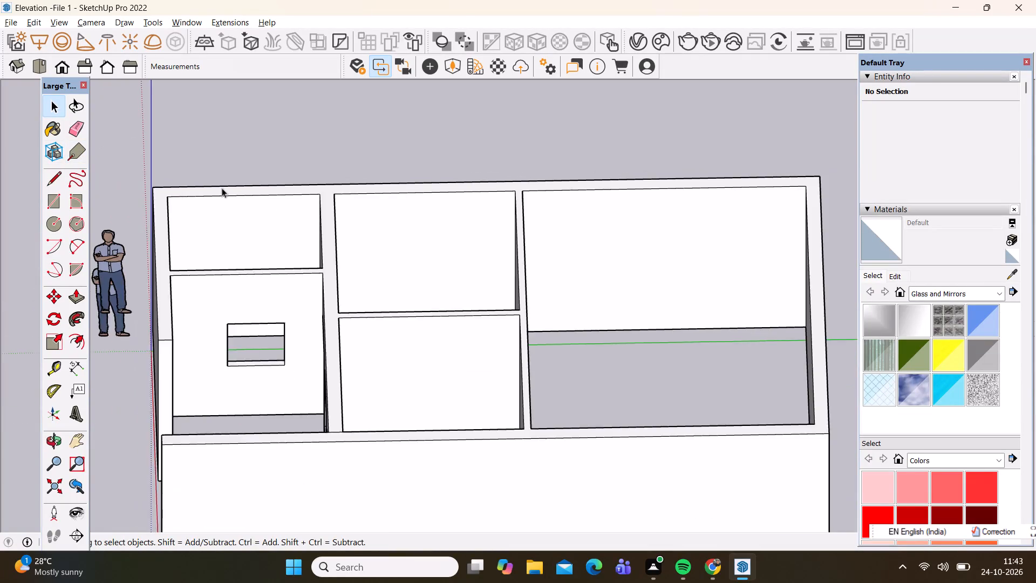
scroll(222, 188, down, 7)
scroll(187, 295, up, 3)
scroll(209, 297, down, 6)
click(37, 61)
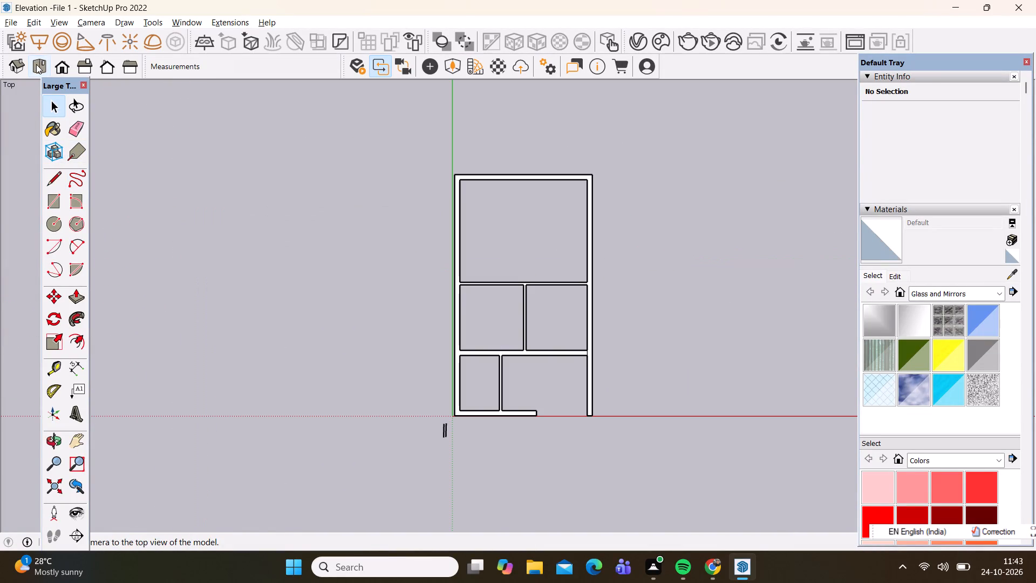
scroll(432, 404, up, 2)
middle_drag(429, 439, 408, 177)
scroll(483, 390, up, 2)
middle_drag(515, 444, 561, 324)
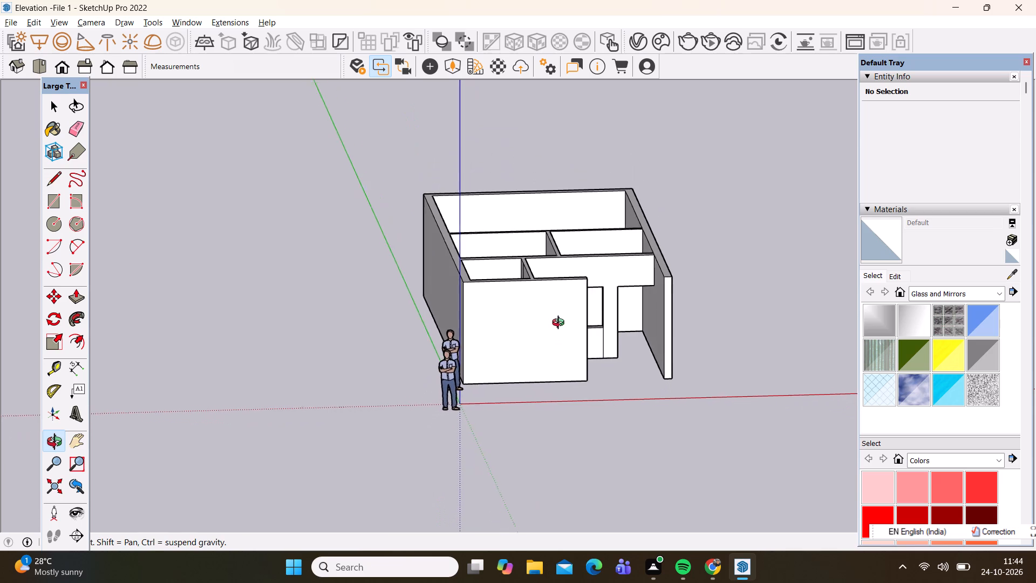
middle_drag(561, 324, 550, 324)
double_click(500, 326)
double_click(497, 326)
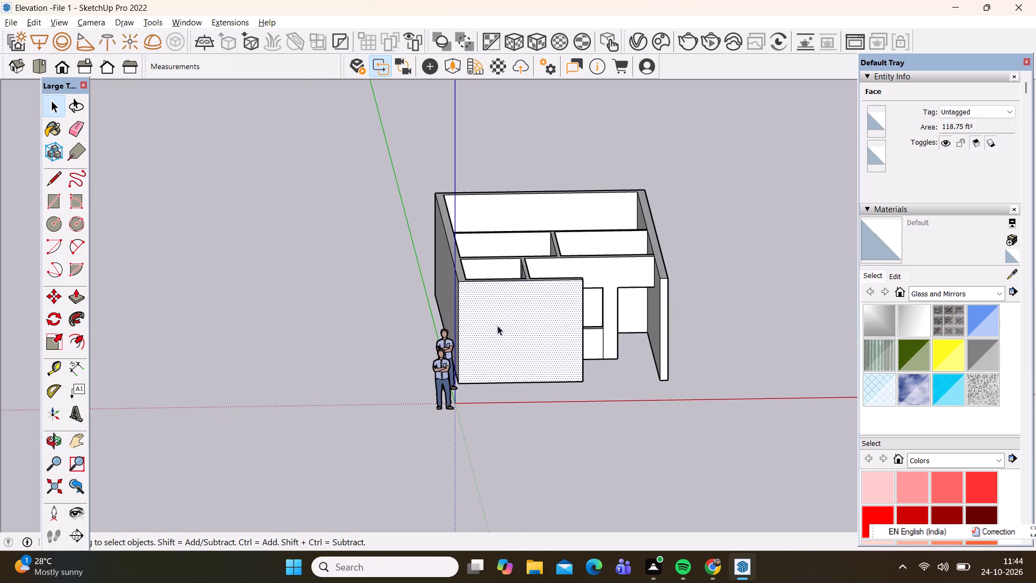
double_click(497, 326)
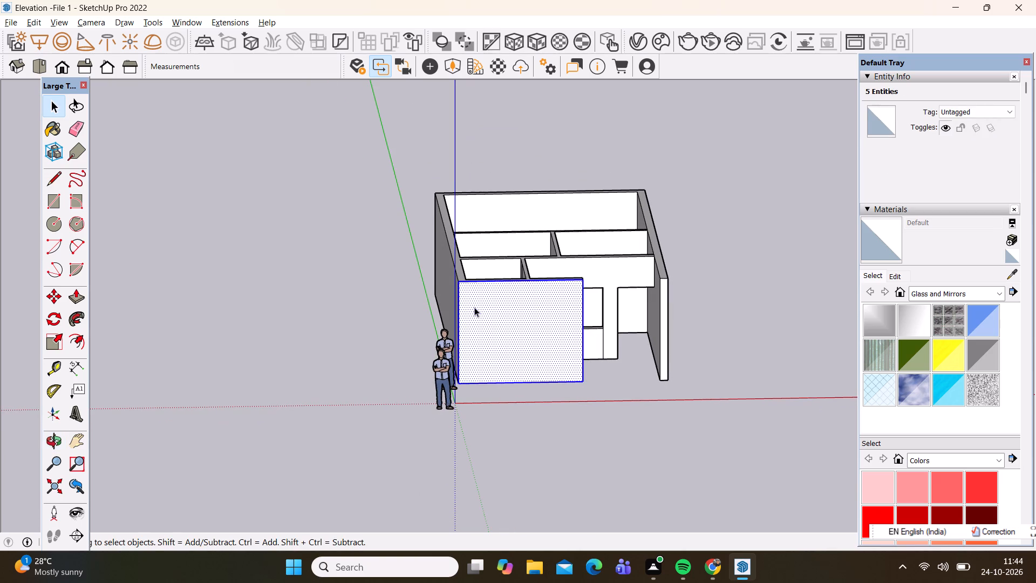
scroll(470, 302, up, 7)
triple_click(488, 291)
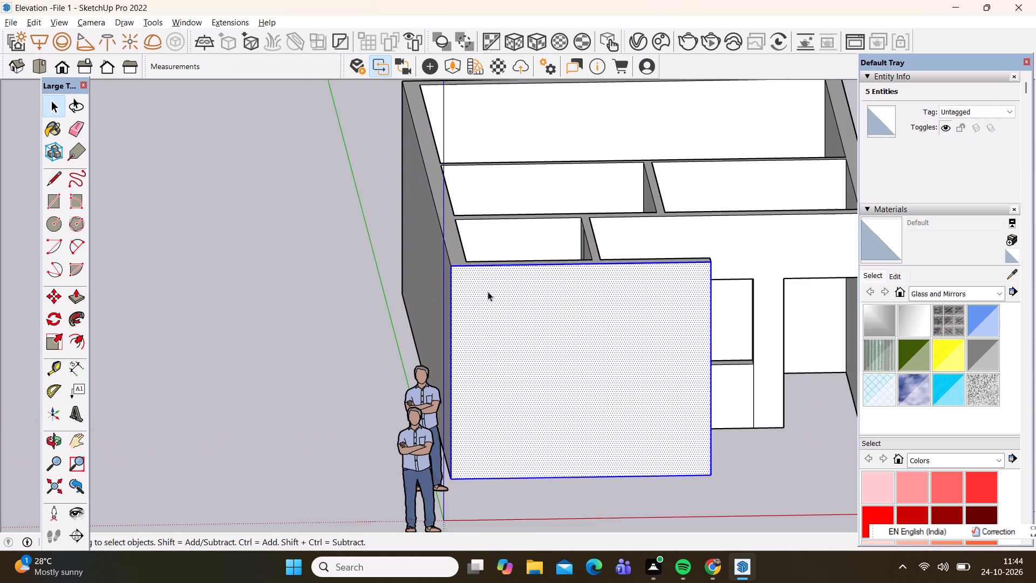
scroll(288, 346, down, 3)
right_click(478, 329)
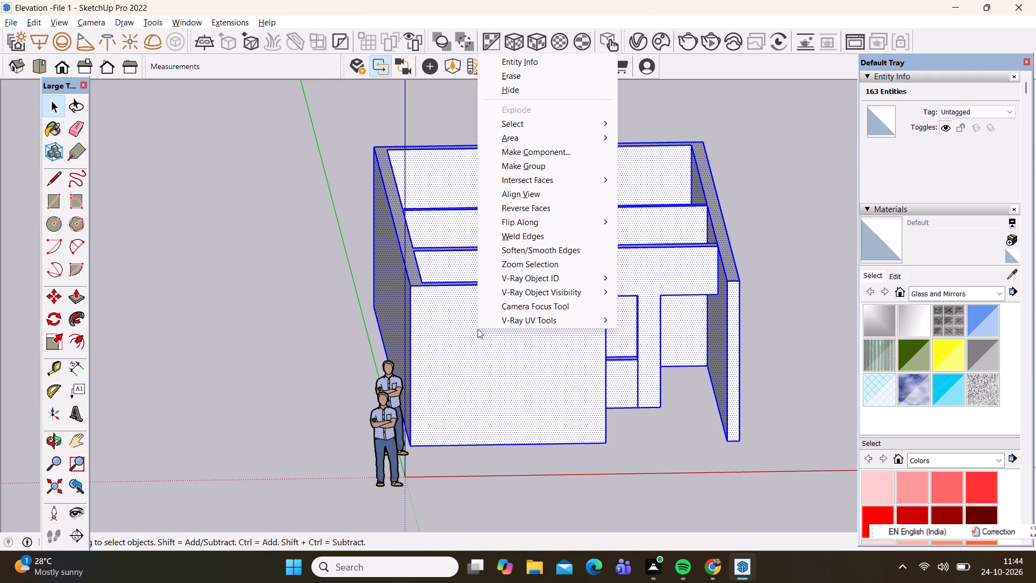
click(513, 208)
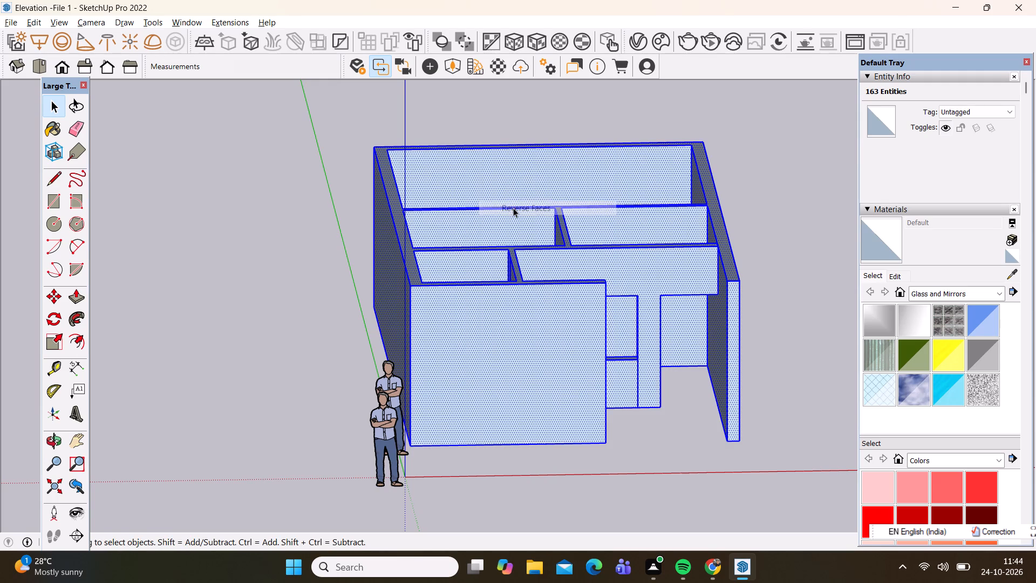
click(266, 362)
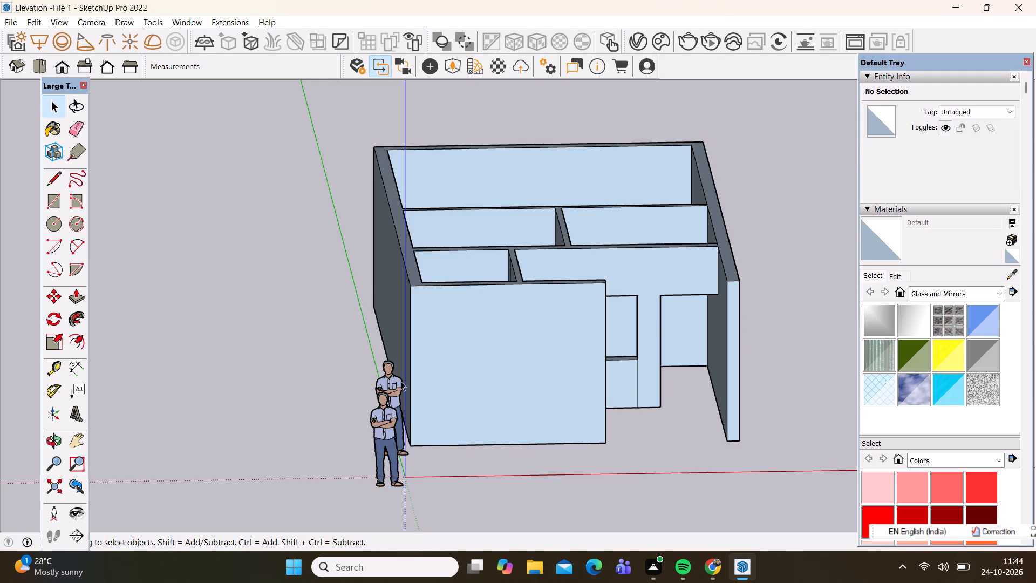
Select all the connected wall geometry and make it a group.
double_click(468, 329)
click(468, 329)
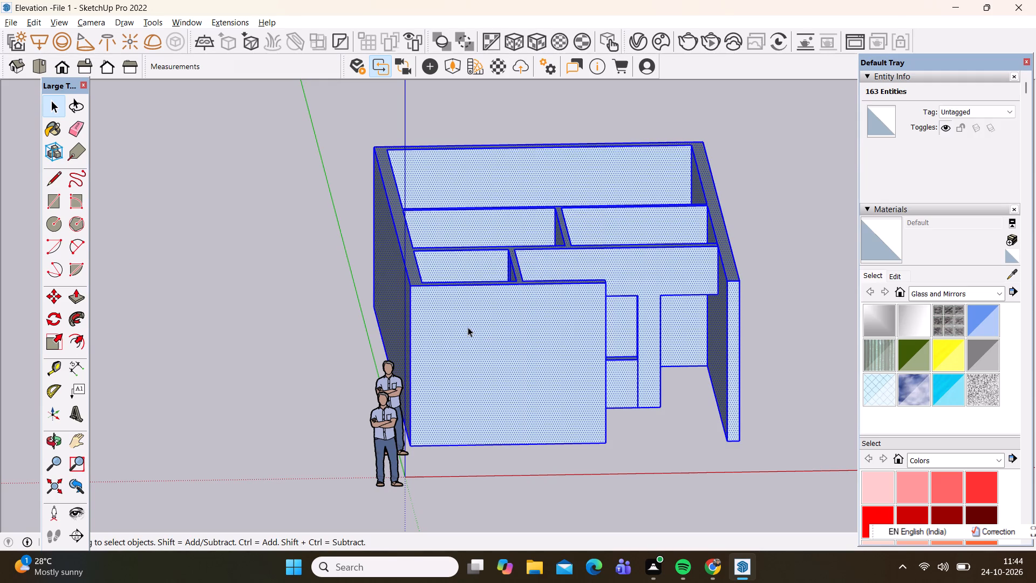
right_click(468, 327)
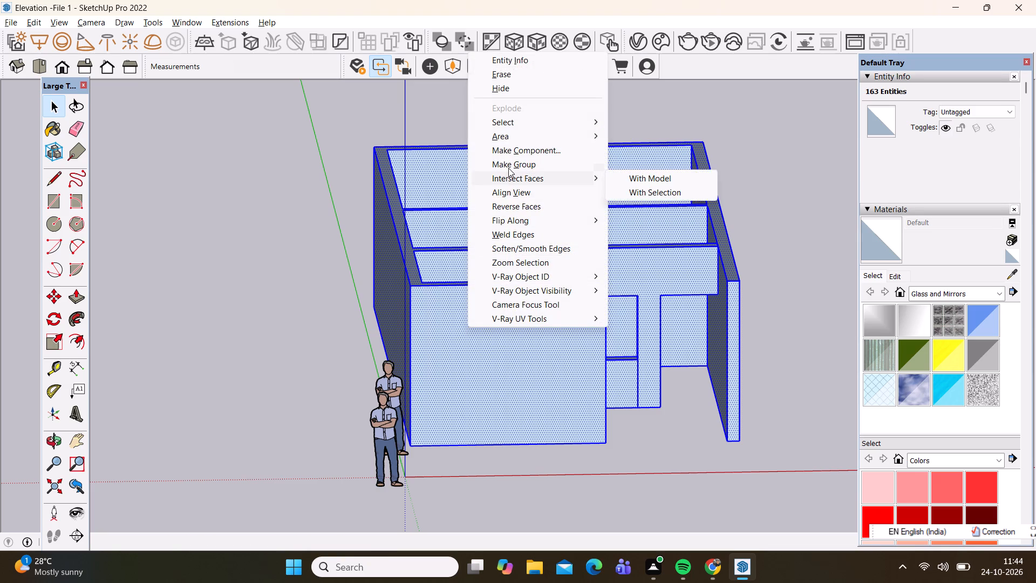
click(508, 168)
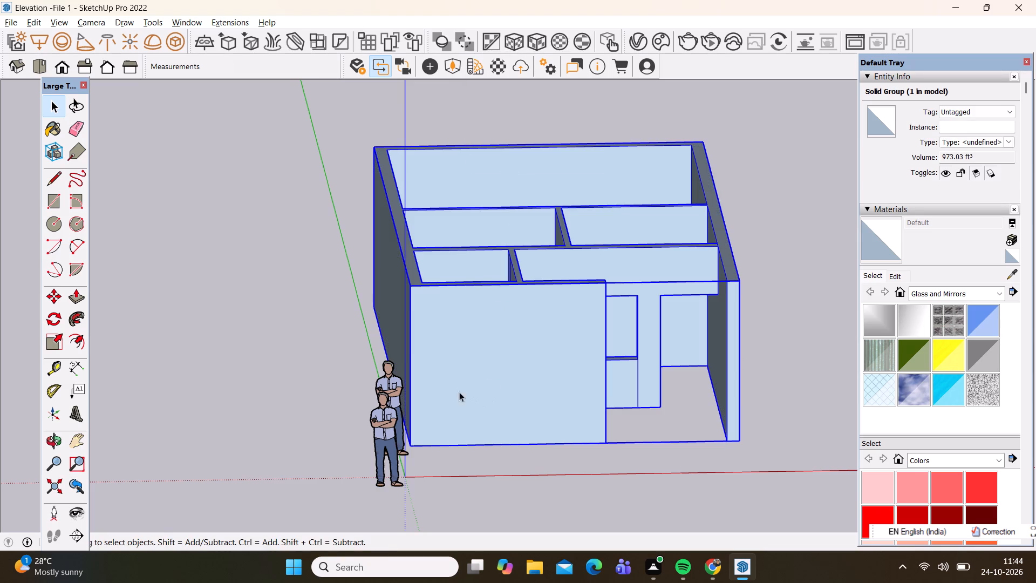
click(228, 336)
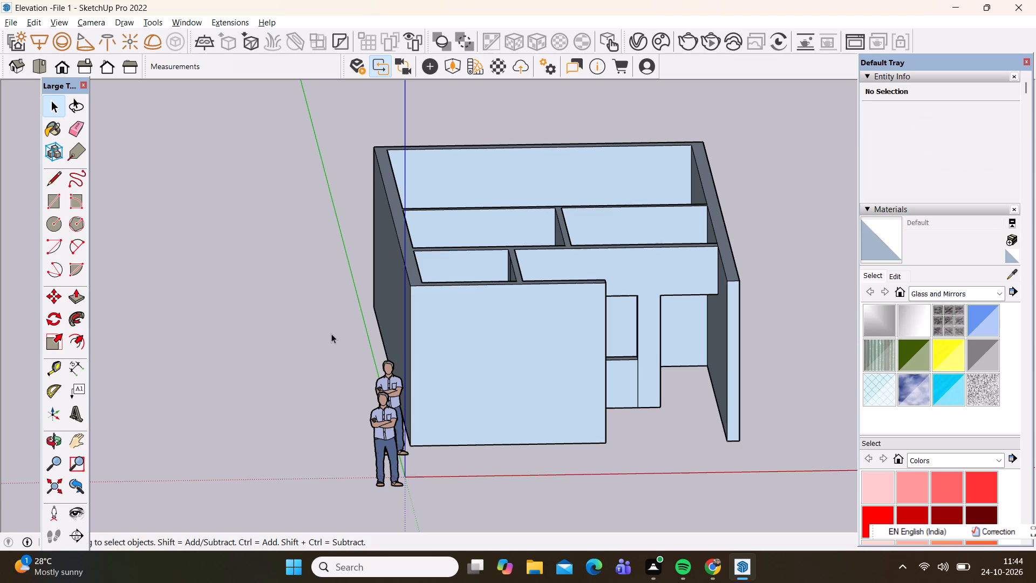
Draw a floor rectangle at the walls' base from the outer back corner to the diagonally opposite front corner.
scroll(361, 324, up, 4)
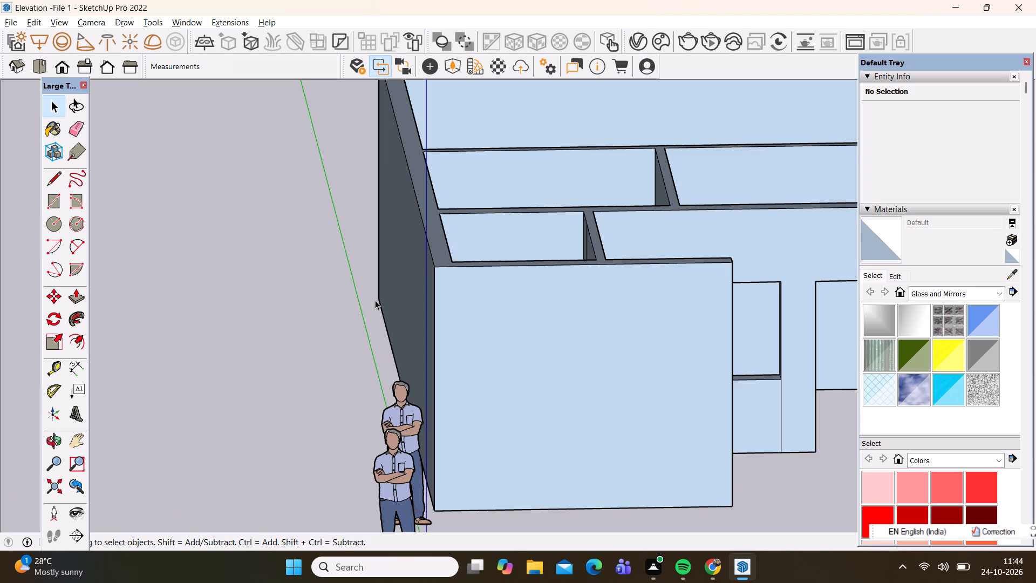
key(r)
click(376, 301)
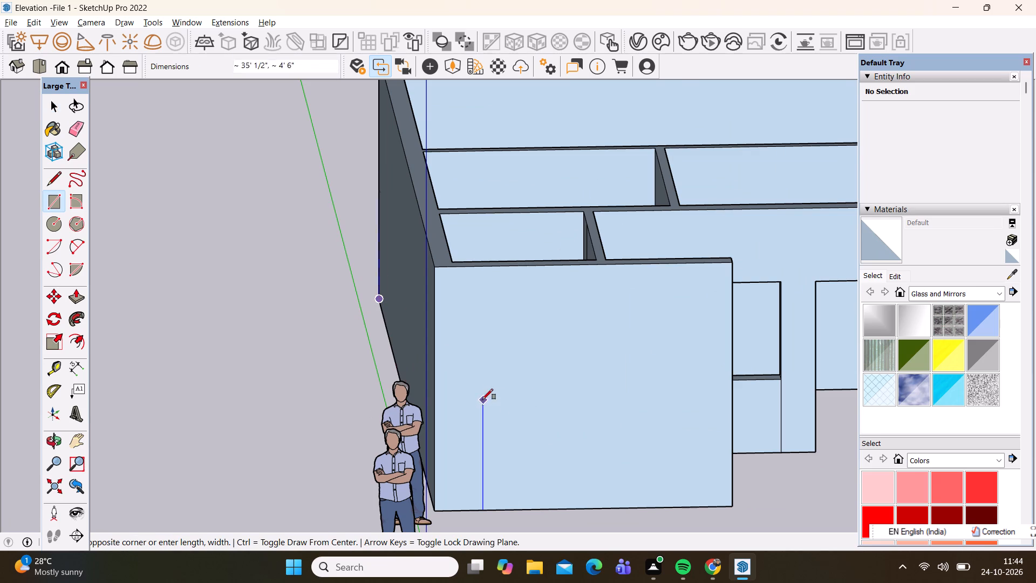
scroll(481, 399, down, 8)
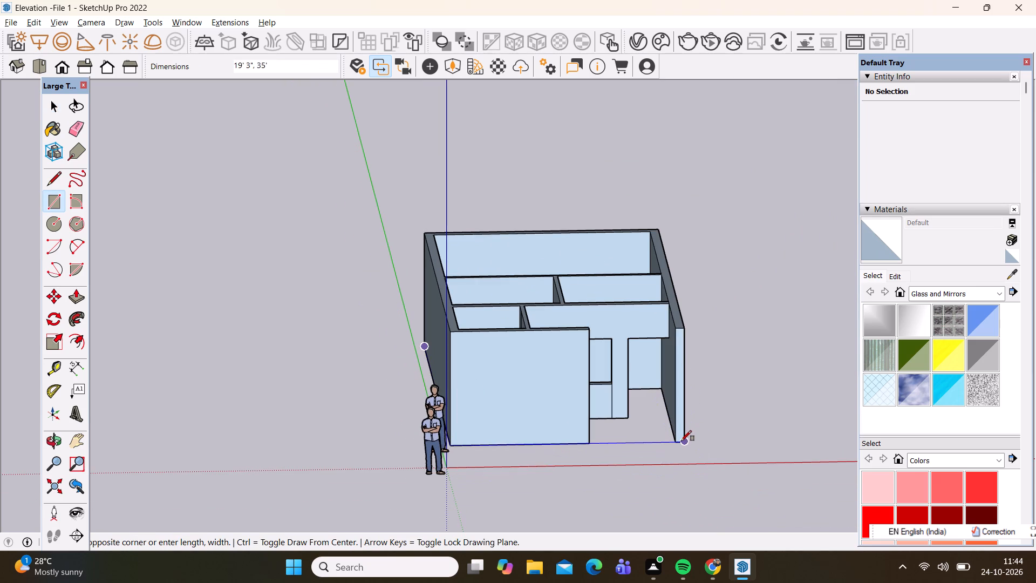
click(681, 441)
key(space)
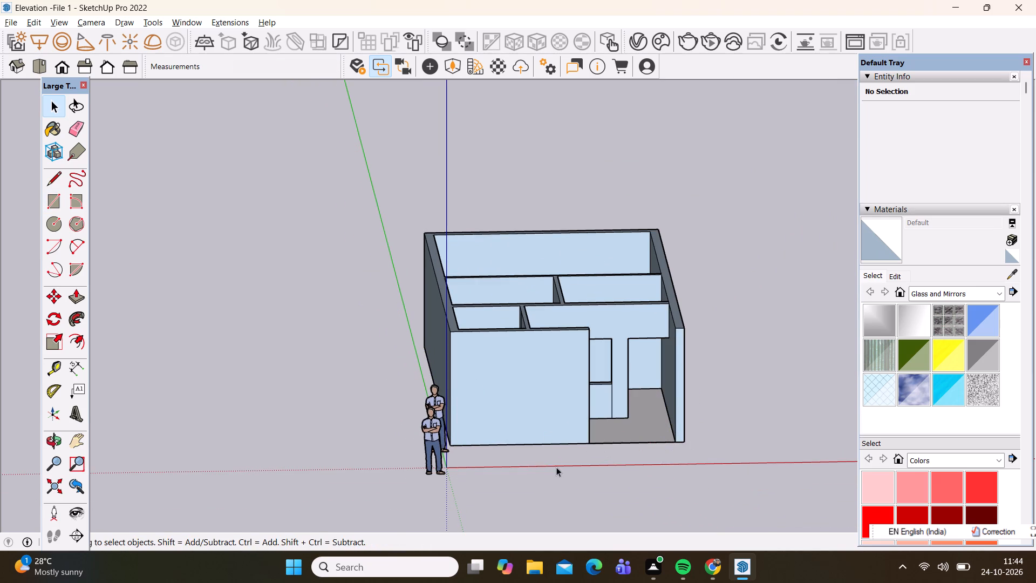
Push/Pull the floor rectangle's underside 4" downward to form the floor slab.
middle_drag(555, 468, 549, 260)
double_click(553, 393)
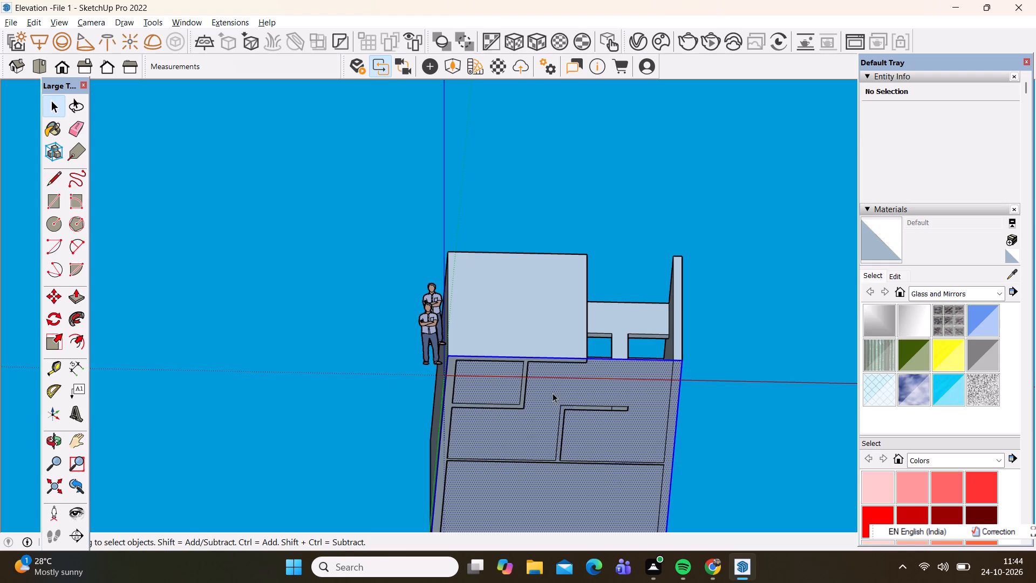
click(324, 316)
click(559, 397)
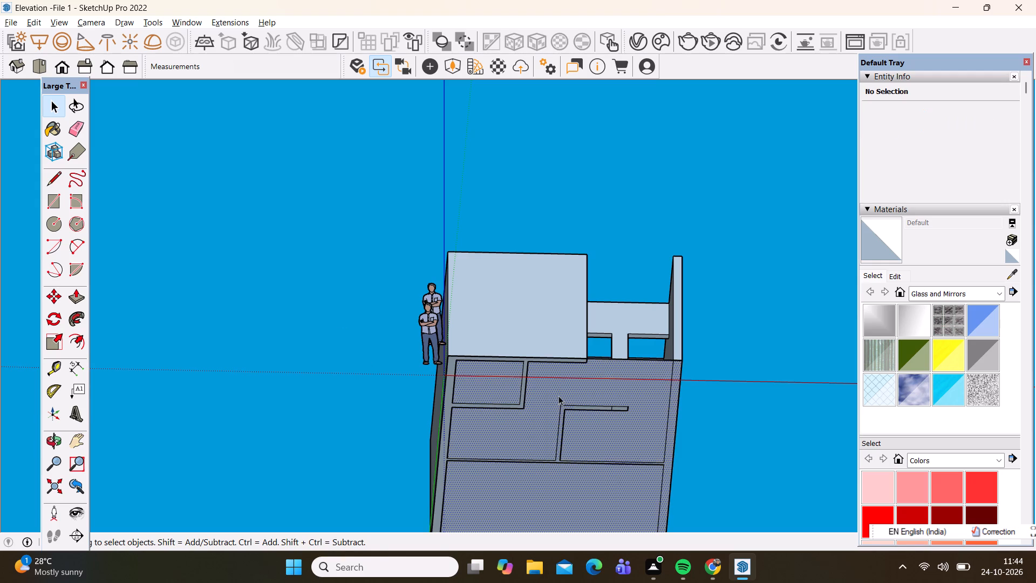
key(p)
click(558, 396)
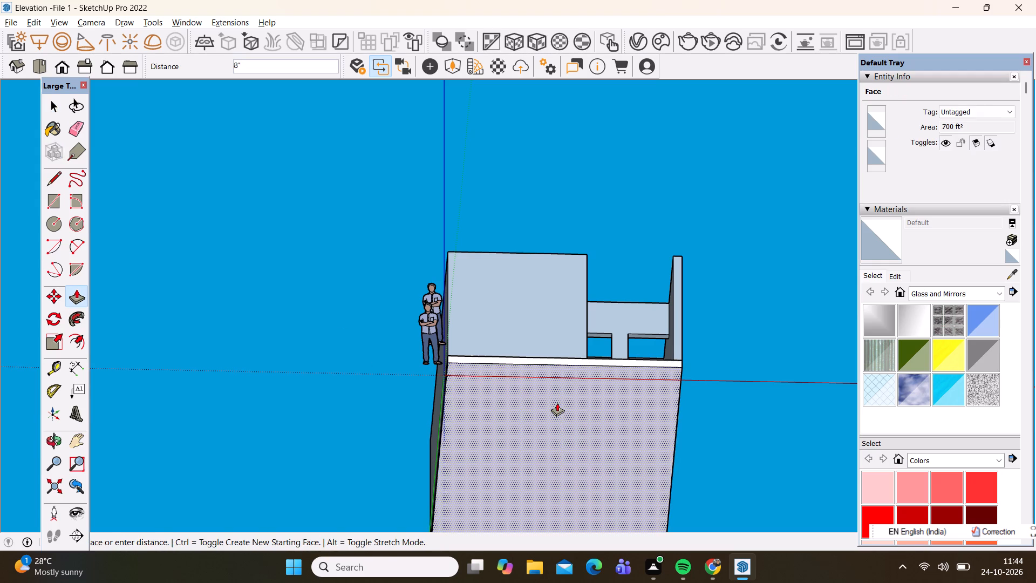
key(4)
key(shift+quotedbl)
key(Return)
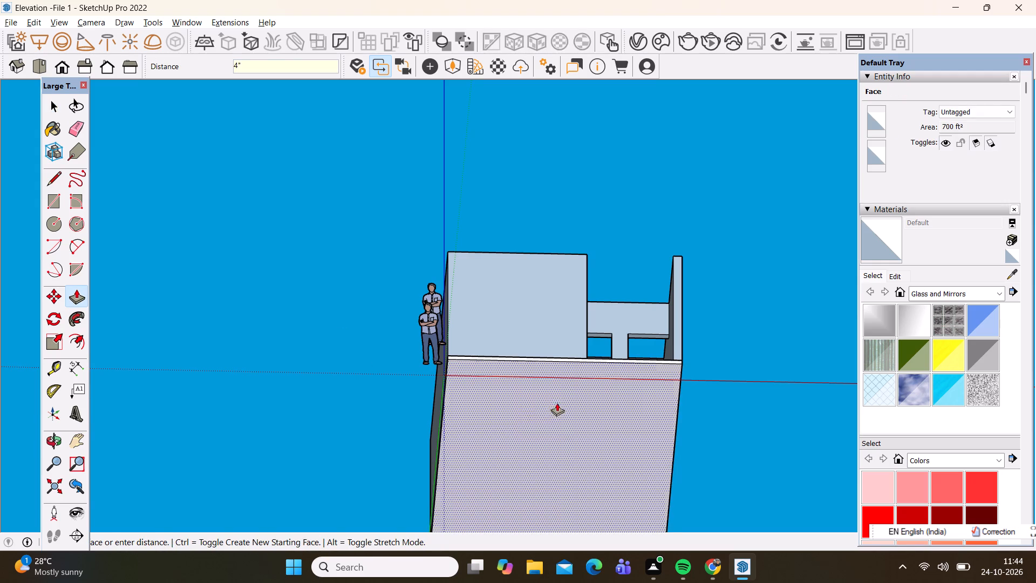
key(space)
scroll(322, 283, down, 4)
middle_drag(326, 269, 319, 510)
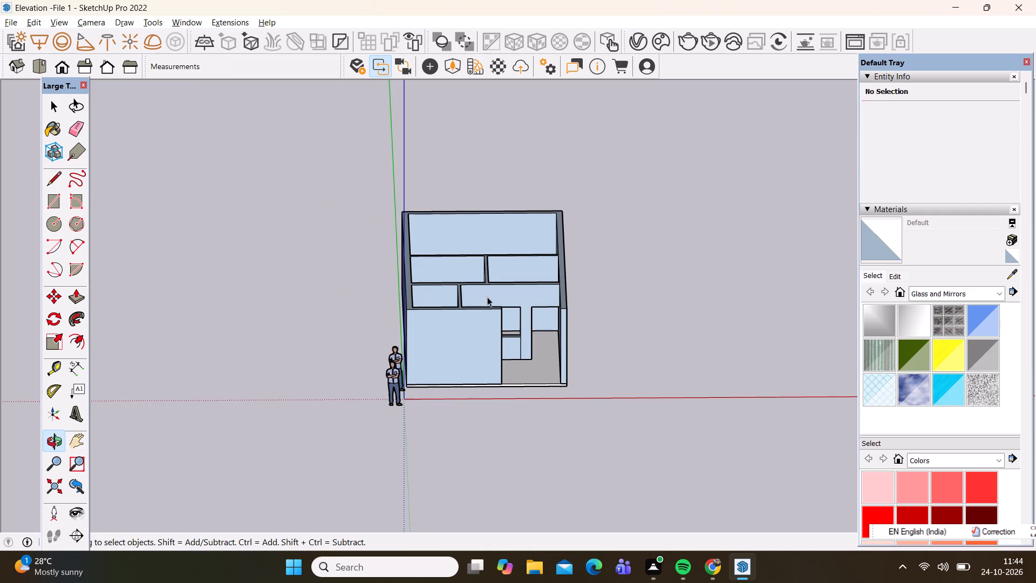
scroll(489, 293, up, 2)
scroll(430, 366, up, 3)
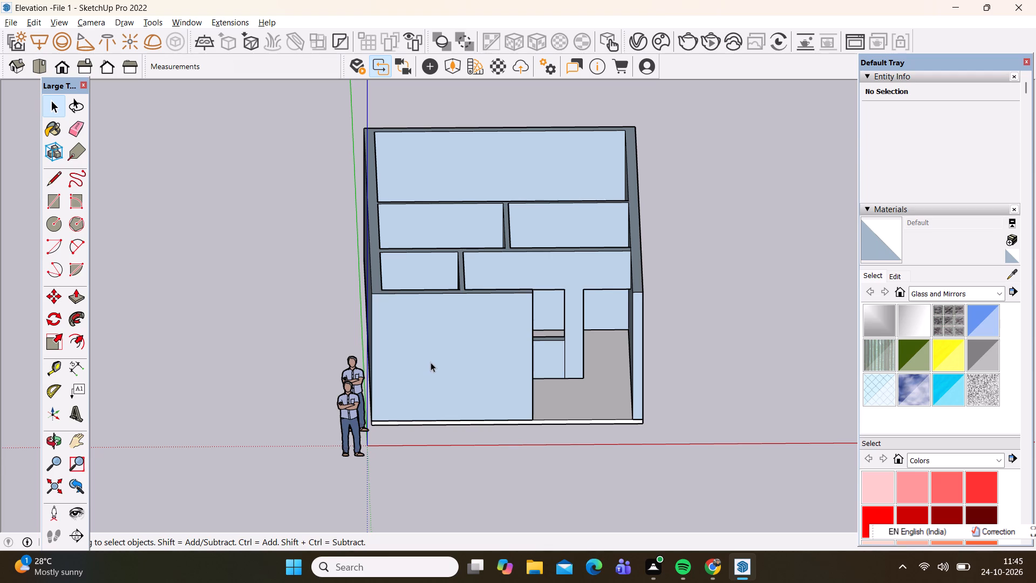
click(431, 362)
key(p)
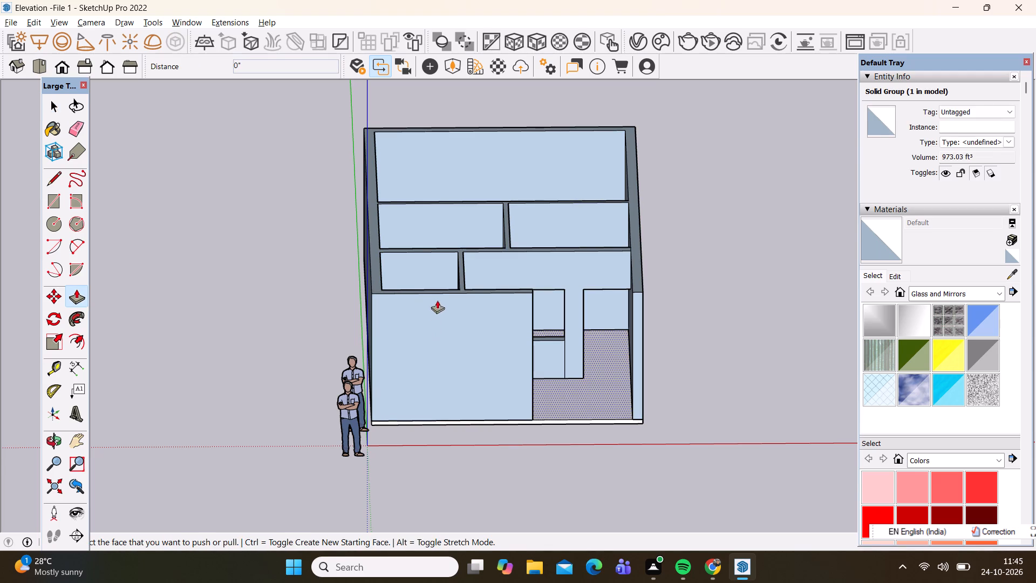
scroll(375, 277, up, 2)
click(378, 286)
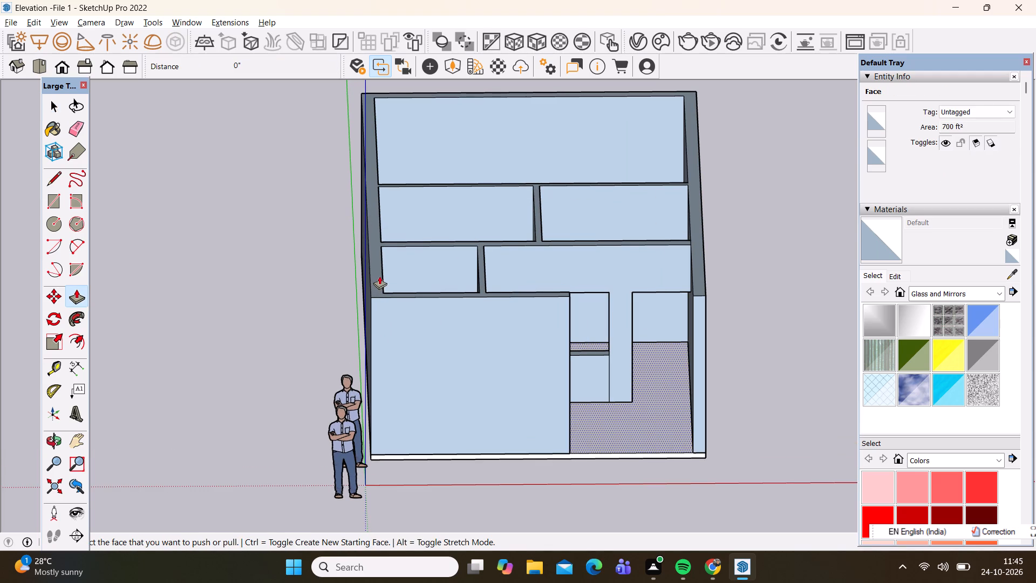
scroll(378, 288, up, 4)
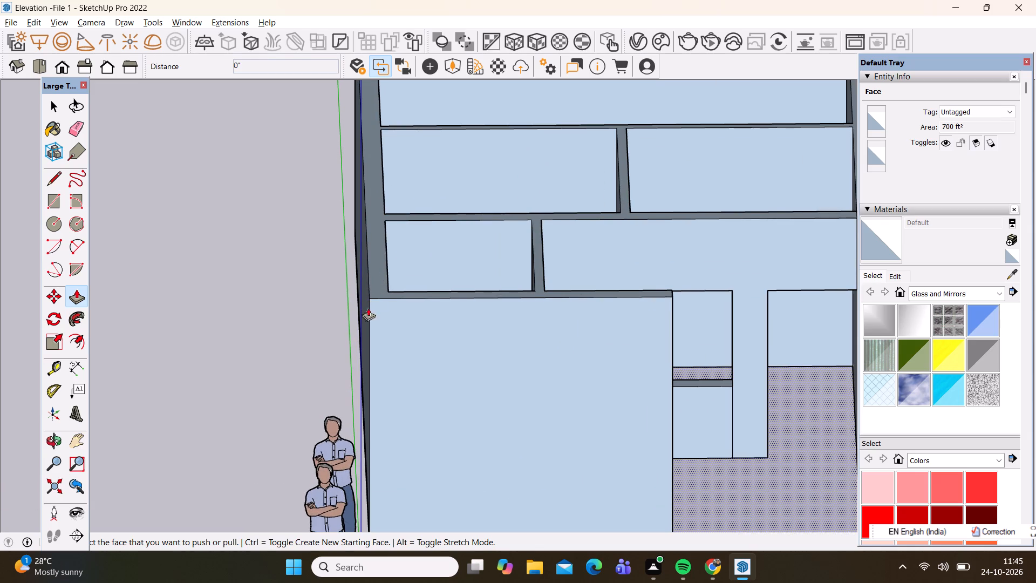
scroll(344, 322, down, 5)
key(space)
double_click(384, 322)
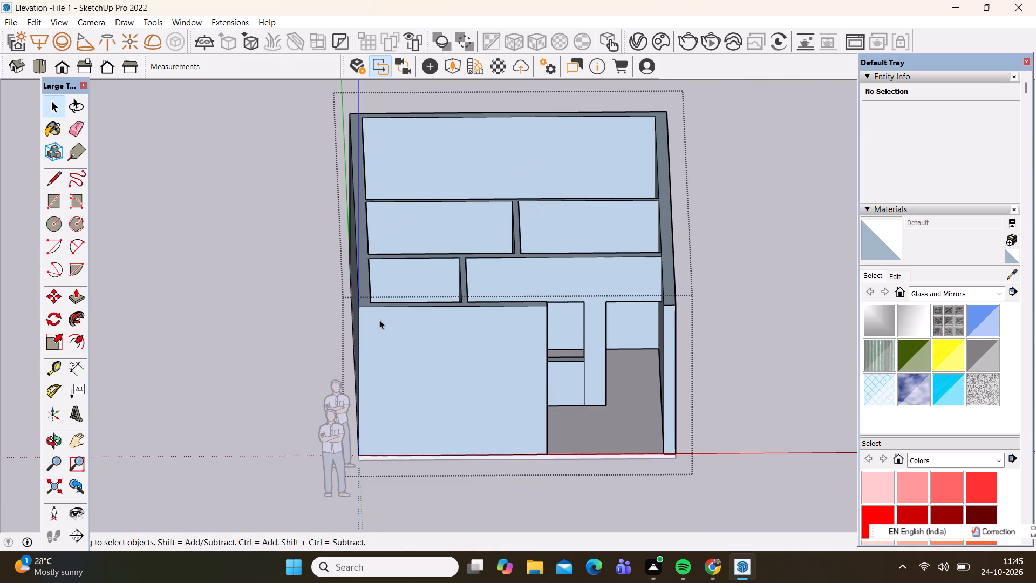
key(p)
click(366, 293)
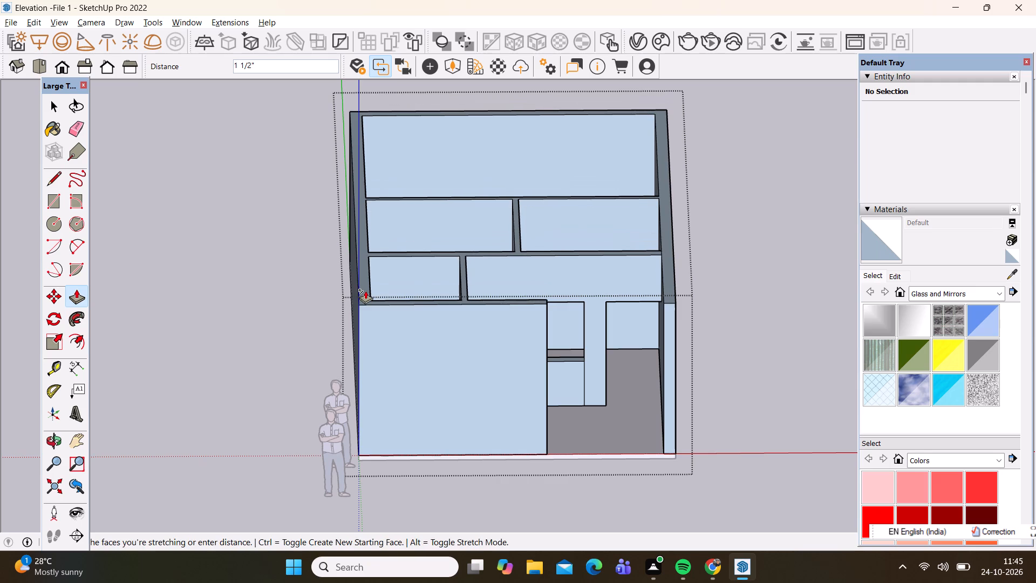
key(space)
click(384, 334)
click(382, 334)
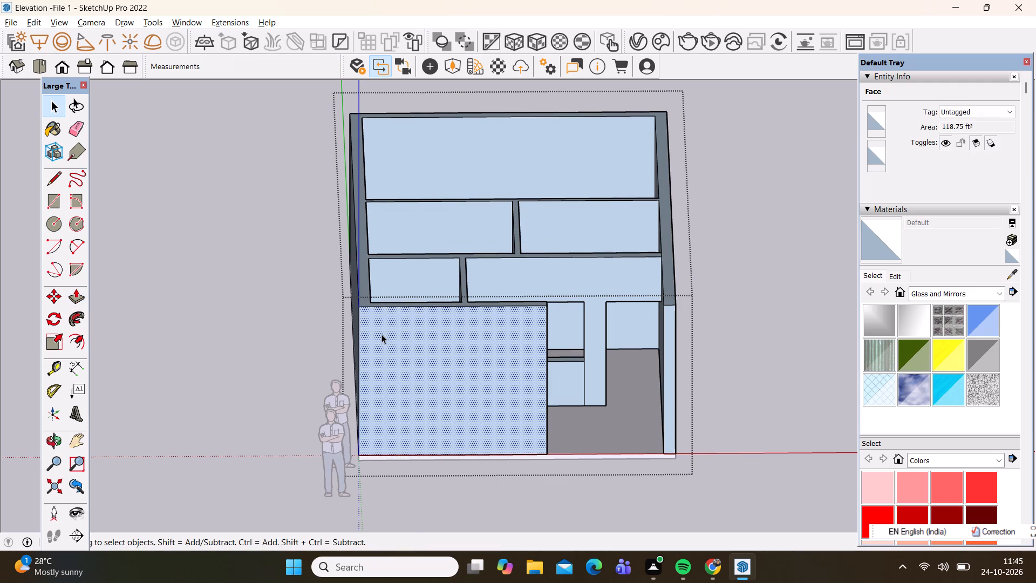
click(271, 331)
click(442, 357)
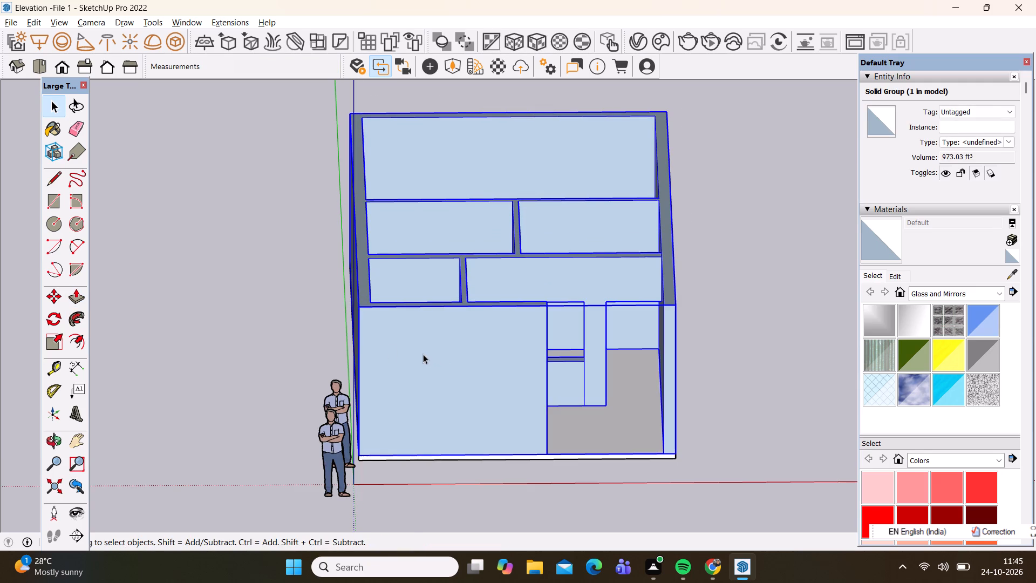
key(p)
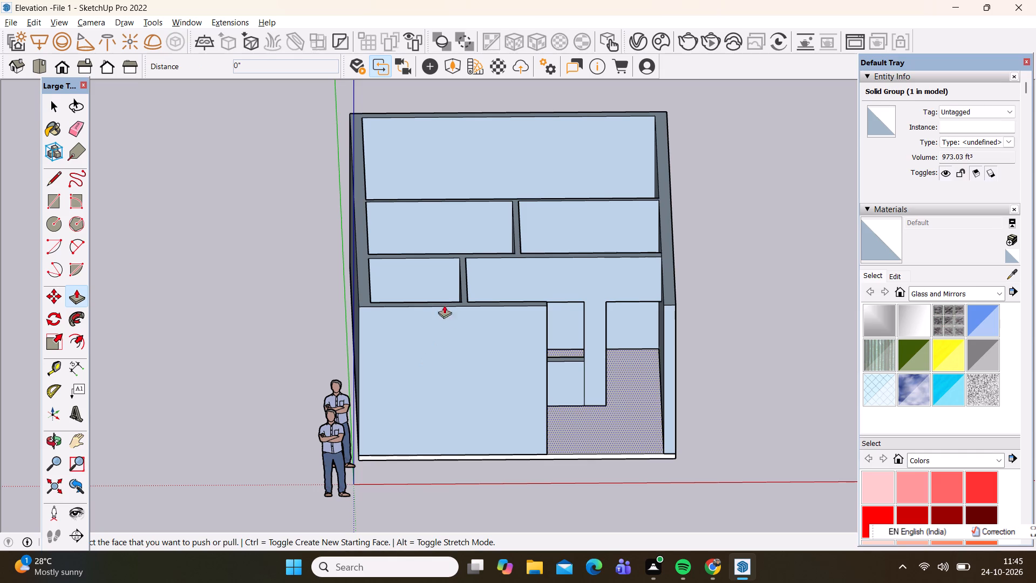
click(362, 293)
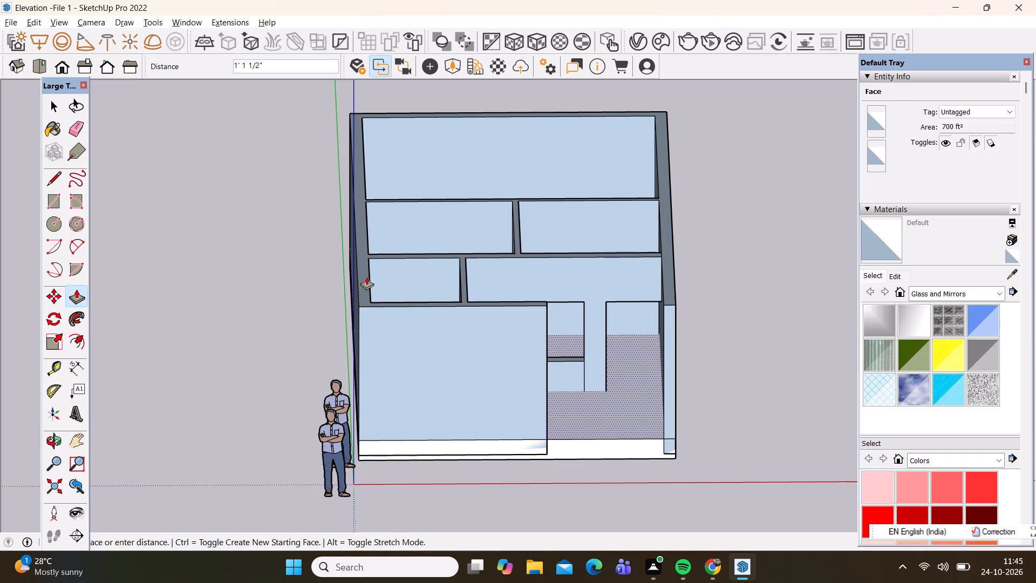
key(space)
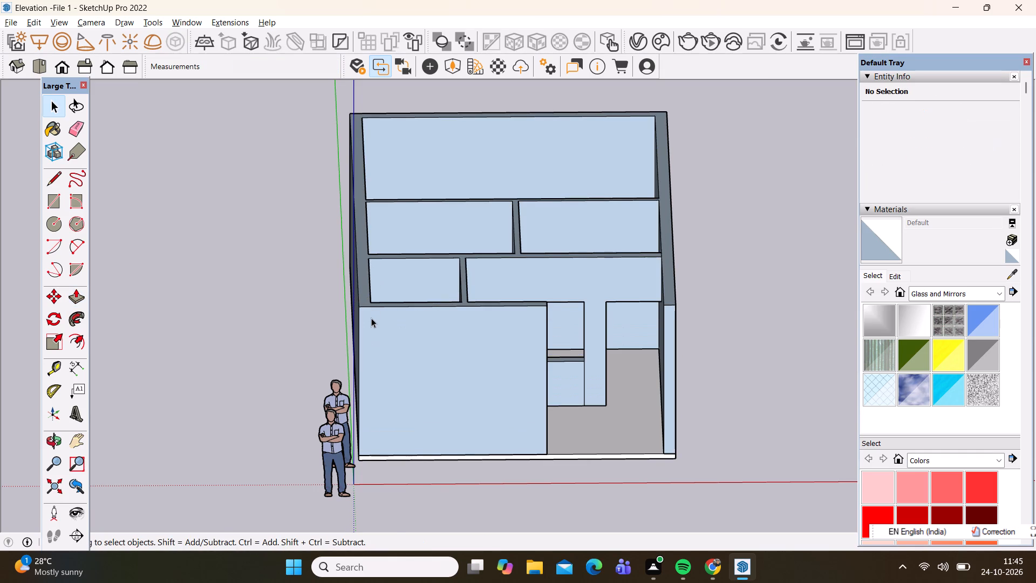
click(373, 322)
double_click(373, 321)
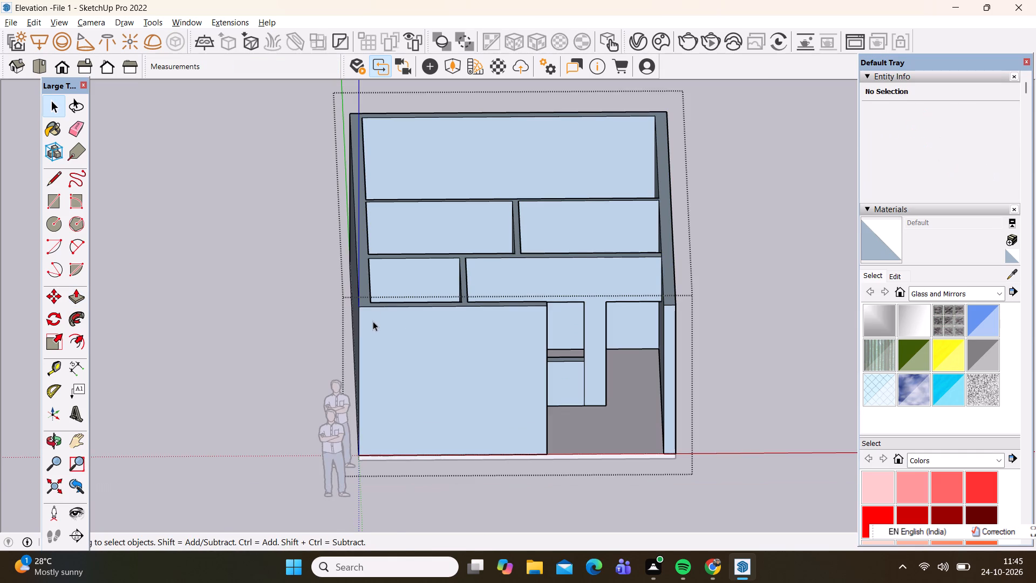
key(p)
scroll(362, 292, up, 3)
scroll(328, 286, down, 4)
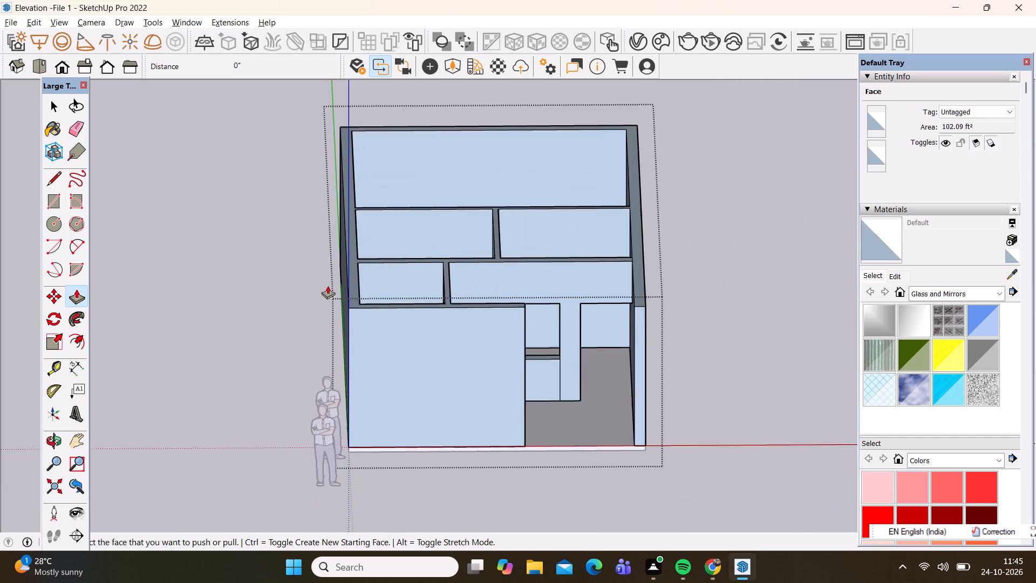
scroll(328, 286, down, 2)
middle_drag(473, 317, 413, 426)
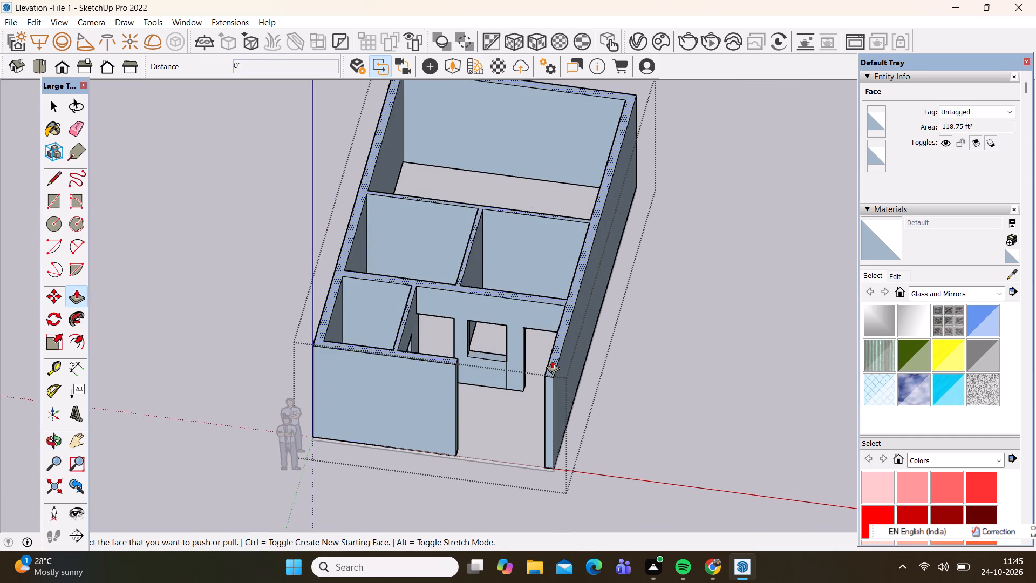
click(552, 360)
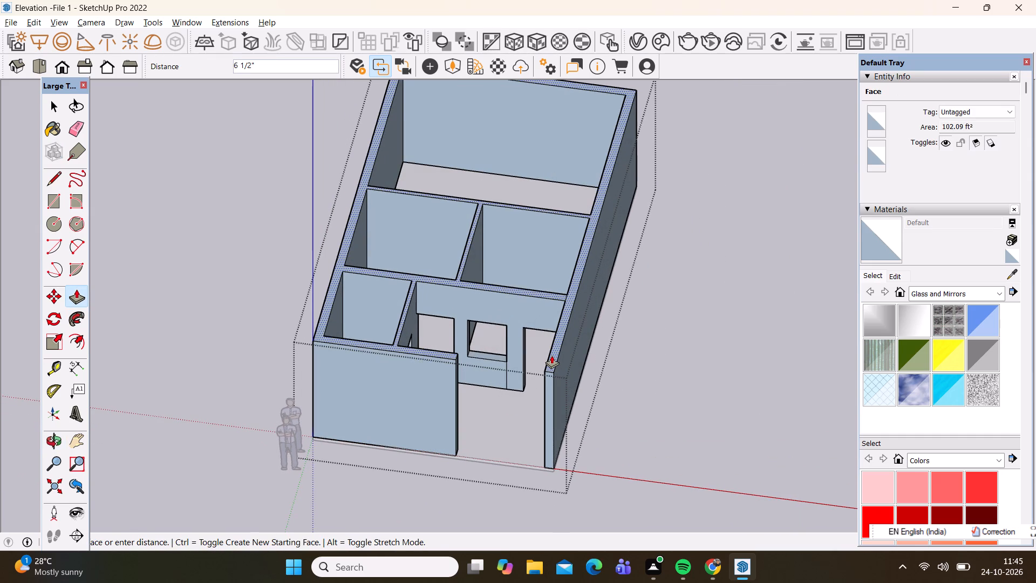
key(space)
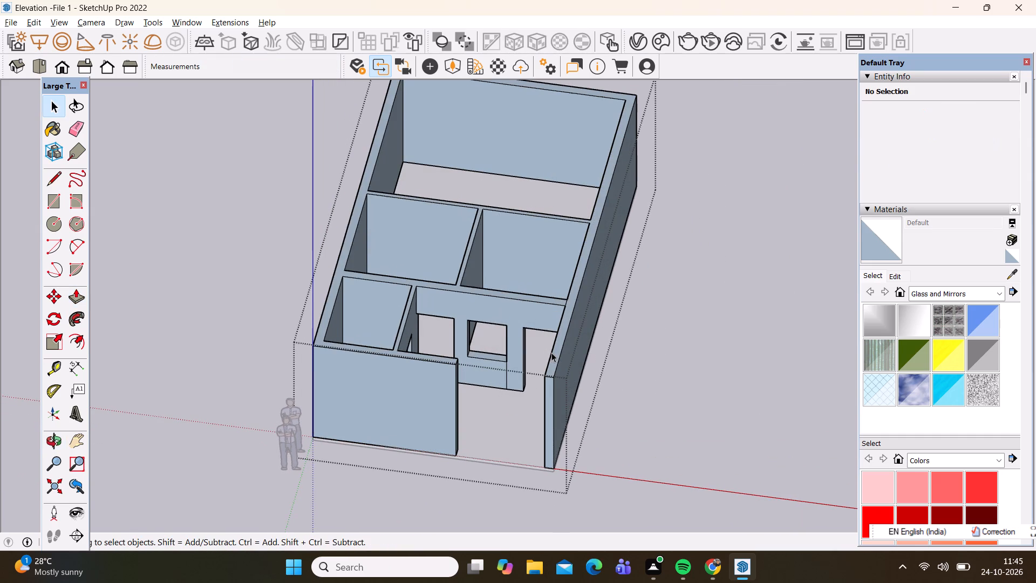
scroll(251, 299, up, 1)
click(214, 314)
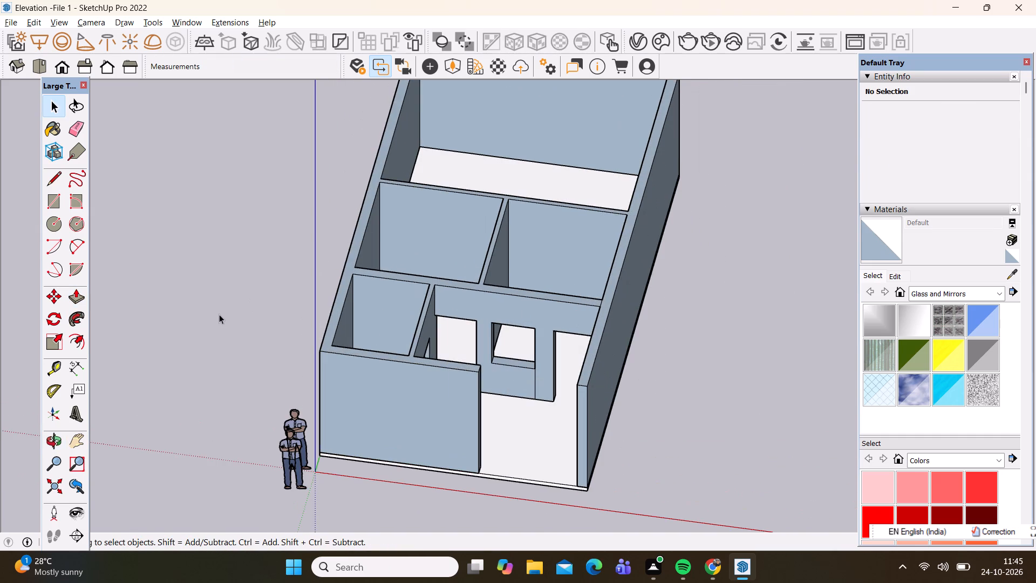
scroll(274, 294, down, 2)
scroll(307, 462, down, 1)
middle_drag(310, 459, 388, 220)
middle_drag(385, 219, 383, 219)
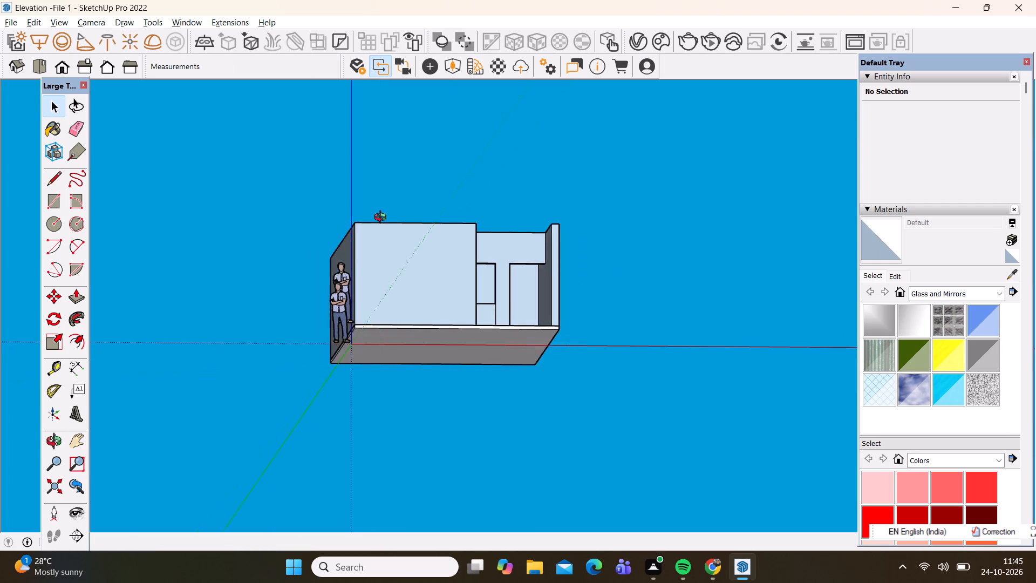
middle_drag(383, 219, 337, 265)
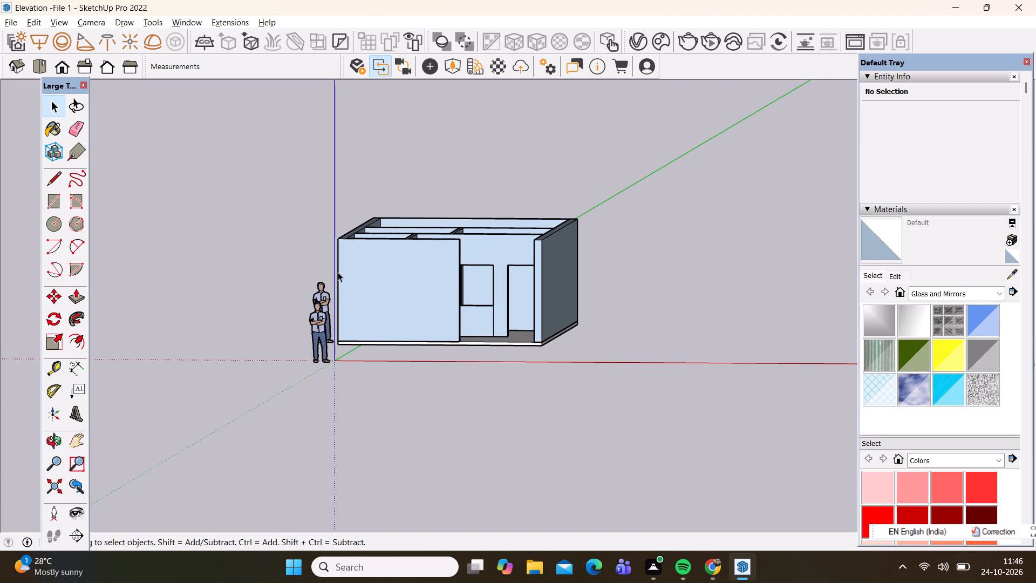
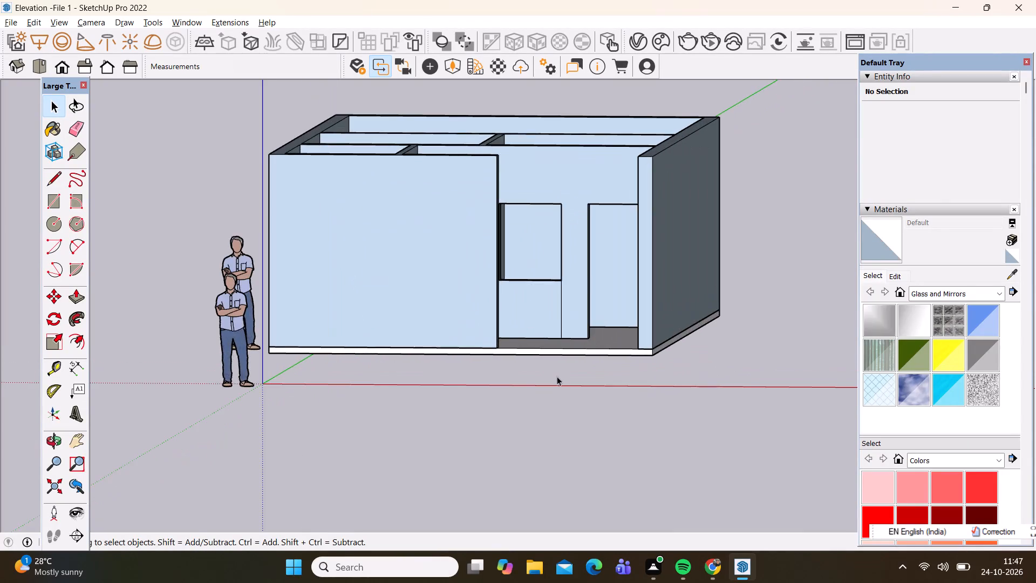
Examine the floor slab's underside and front edge face beneath the walls.
scroll(541, 390, up, 4)
click(529, 332)
scroll(528, 320, down, 7)
middle_drag(512, 378, 543, 286)
scroll(543, 286, down, 1)
click(530, 331)
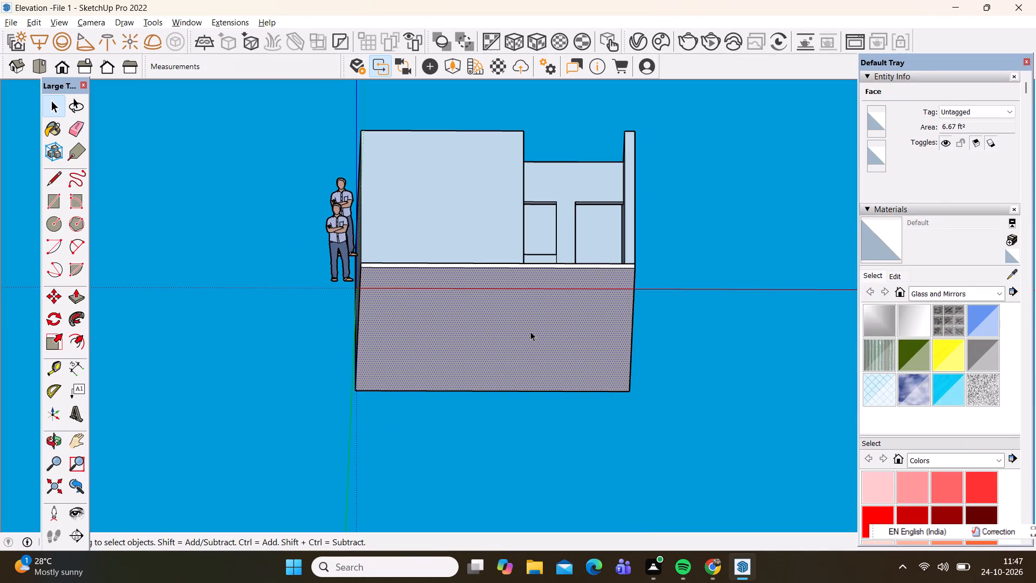
scroll(377, 295, up, 4)
middle_drag(408, 242, 413, 347)
click(261, 381)
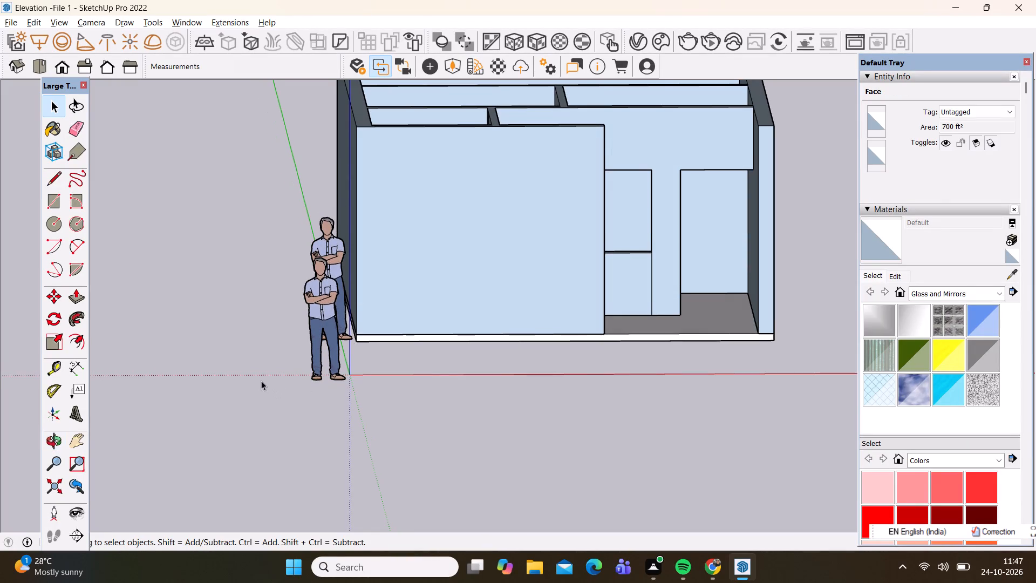
scroll(522, 352, up, 2)
scroll(594, 333, up, 4)
double_click(665, 337)
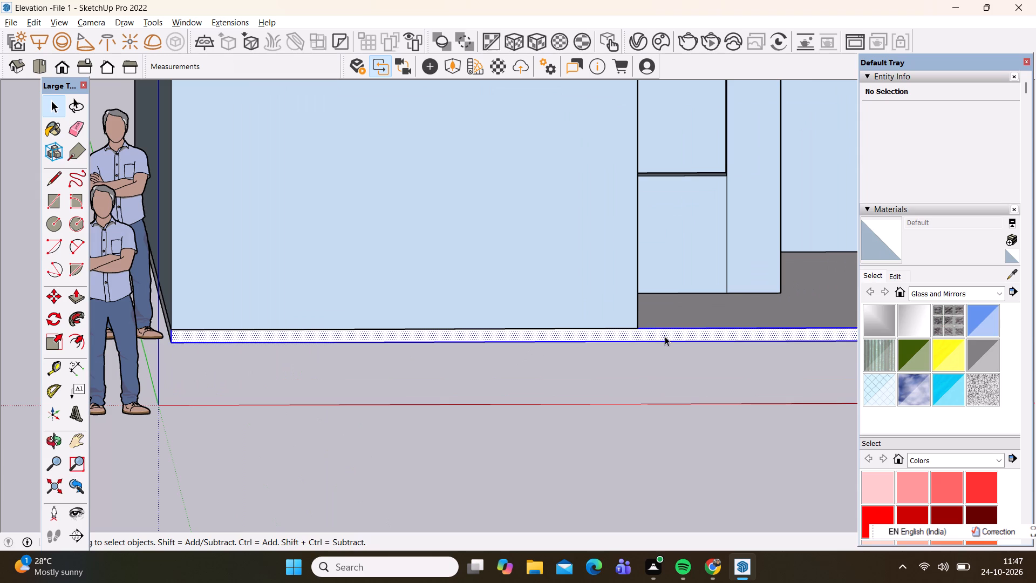
scroll(469, 349, down, 3)
scroll(406, 343, up, 3)
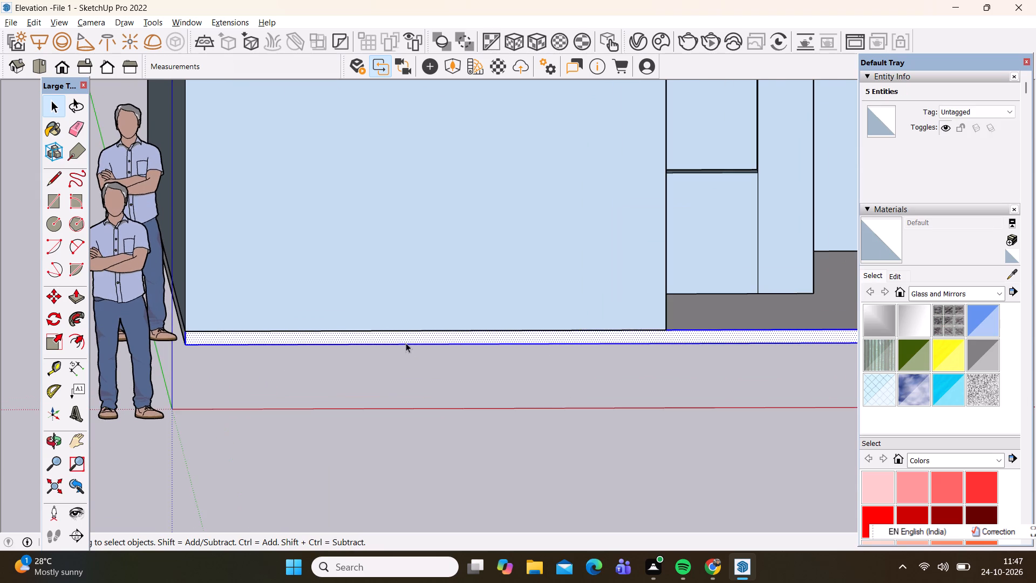
middle_drag(492, 391, 476, 378)
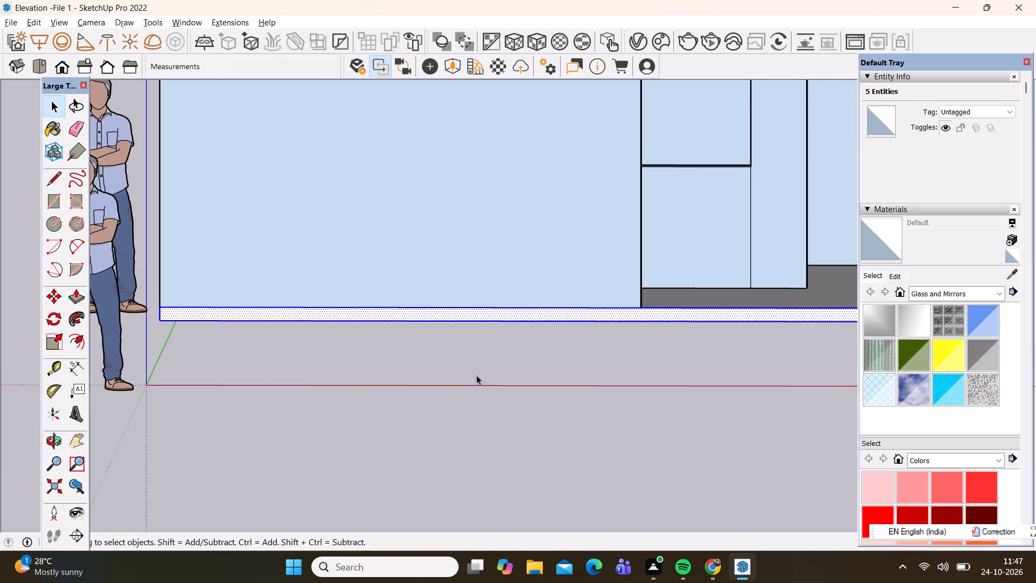
Undo the recent floor slab operations back to the flat, ungrouped floor rectangle.
key(ctrl+z)
scroll(505, 305, down, 8)
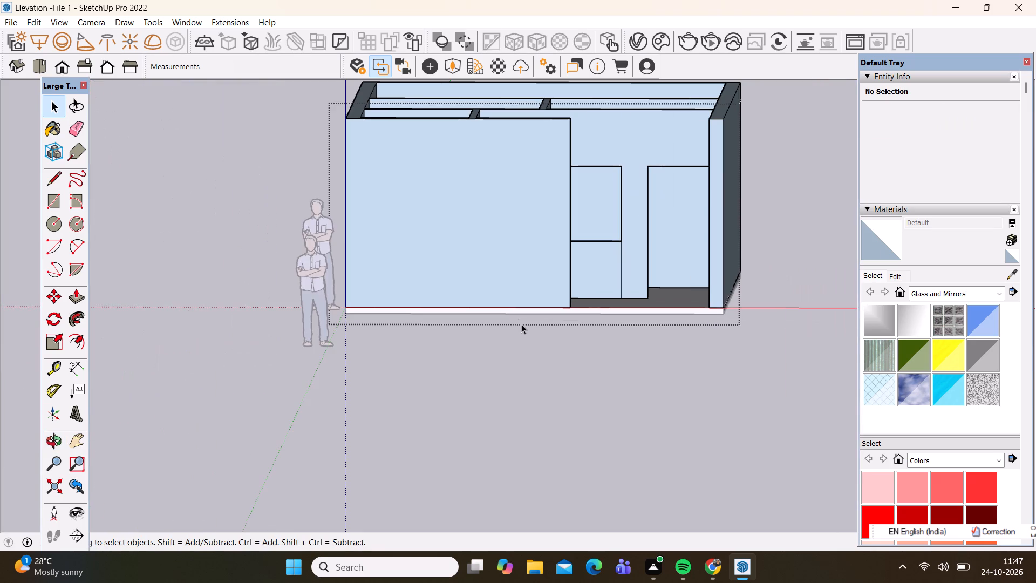
key(ctrl+z)
key(ctrl+z)
key(ctrl+z)
key(ctrl+z)
key(ctrl+z)
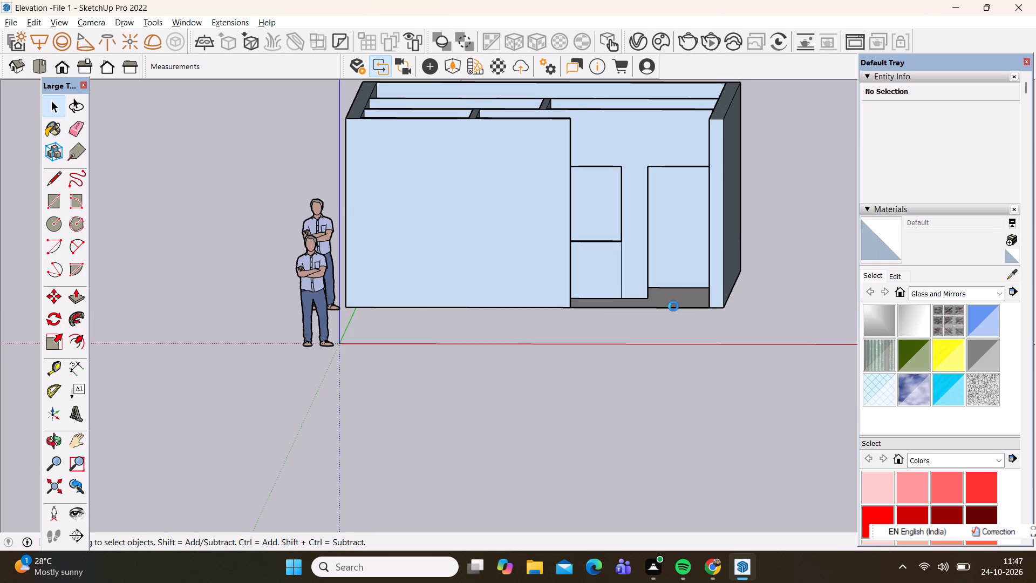
Select the floor rectangle's face with its edges from below and make it a group.
scroll(683, 294, up, 3)
scroll(628, 336, up, 4)
middle_drag(617, 350, 604, 189)
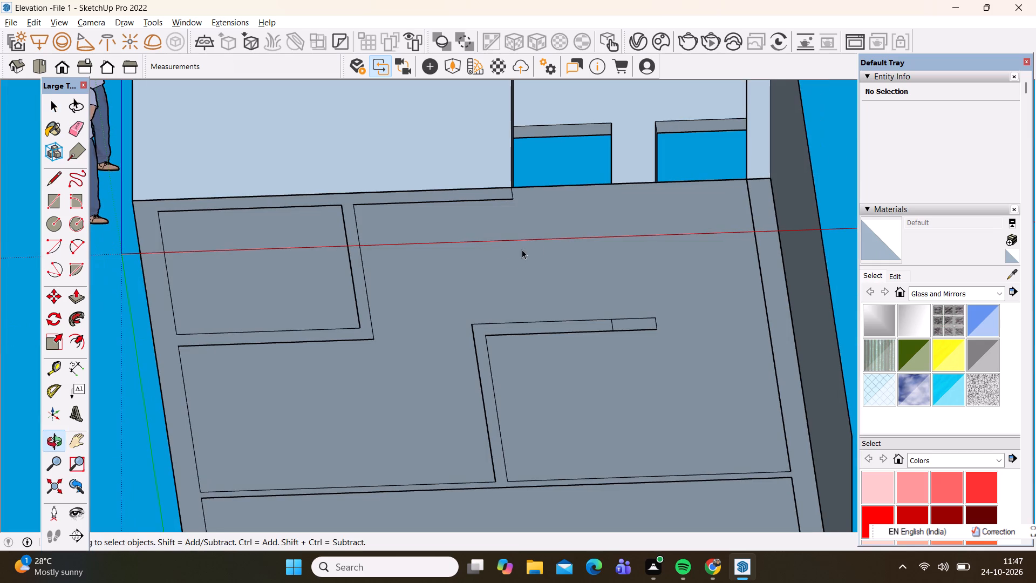
click(507, 263)
click(507, 263)
double_click(507, 263)
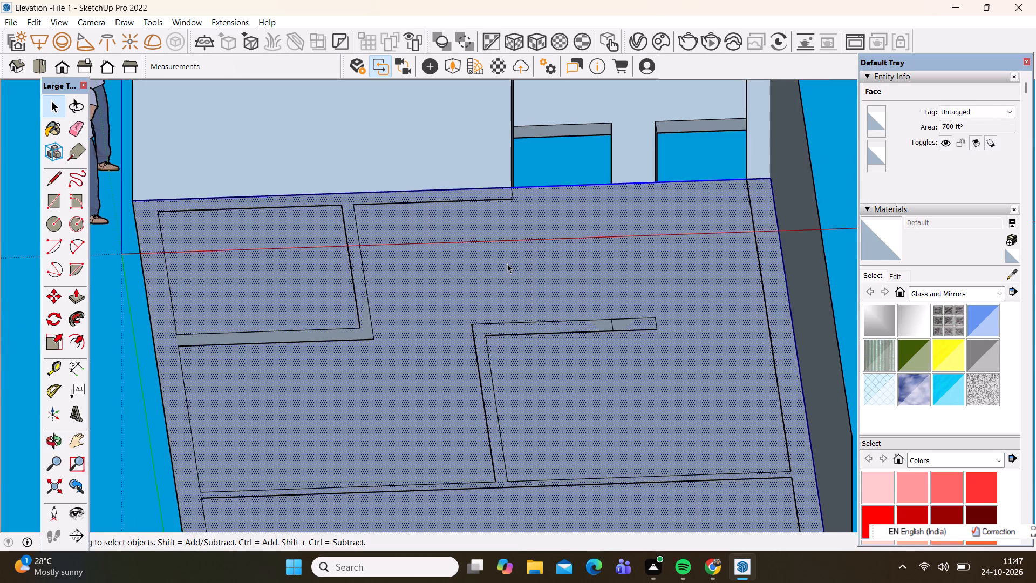
right_click(507, 265)
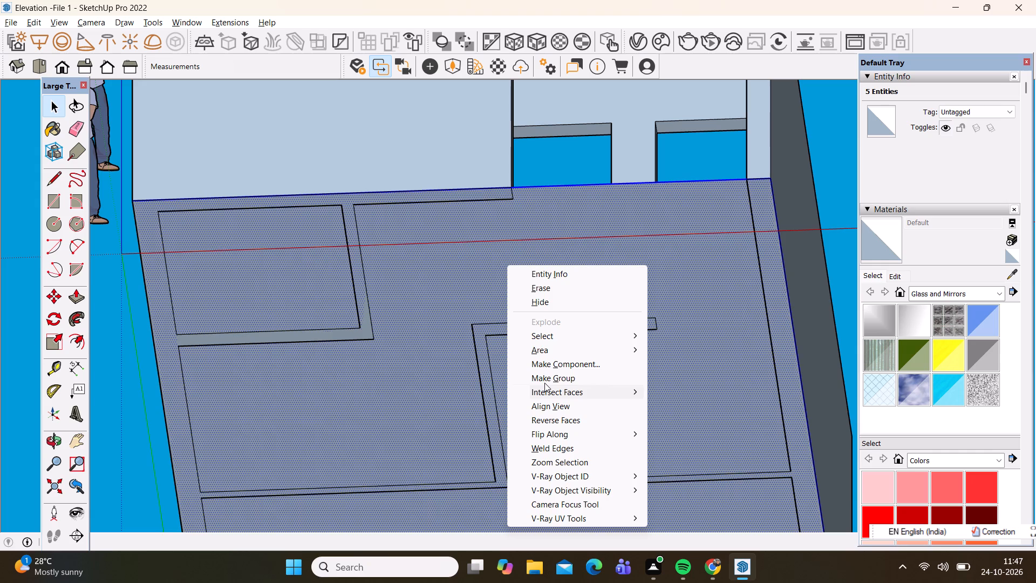
click(544, 383)
Open the floor group, Push/Pull its underside face 4" downward to form the slab, and close the group.
click(499, 267)
click(499, 267)
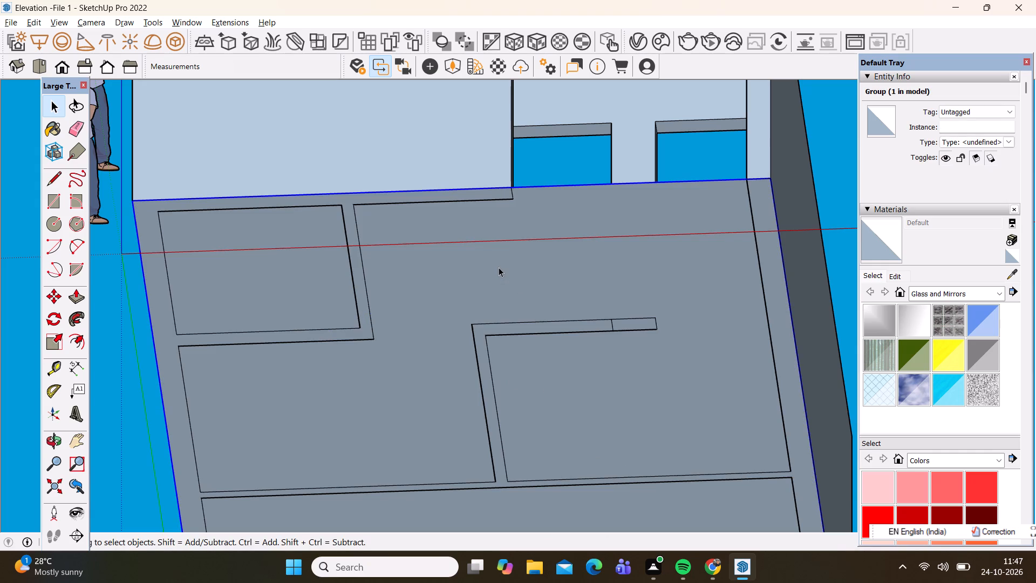
click(499, 267)
key(p)
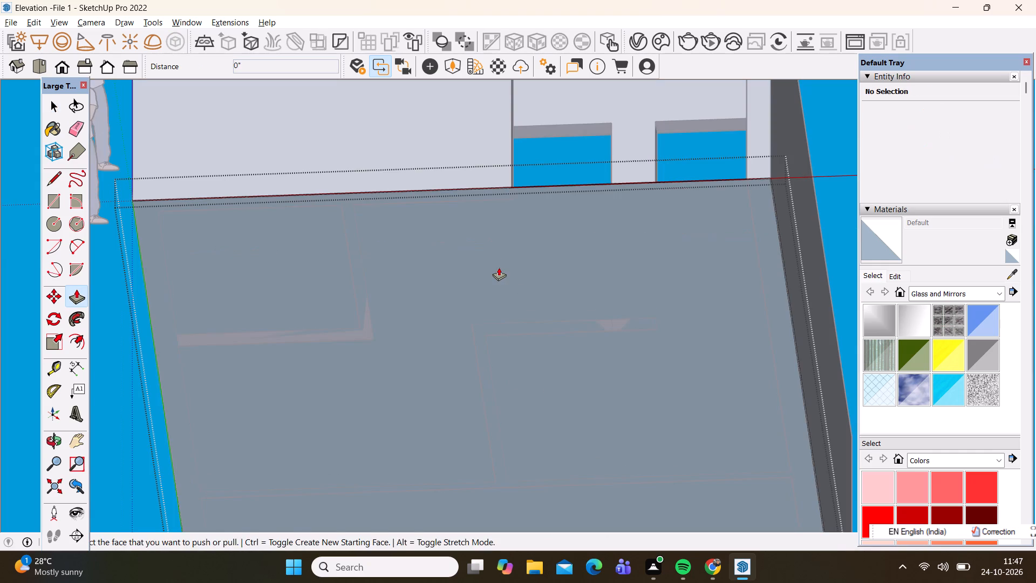
click(499, 267)
key(4)
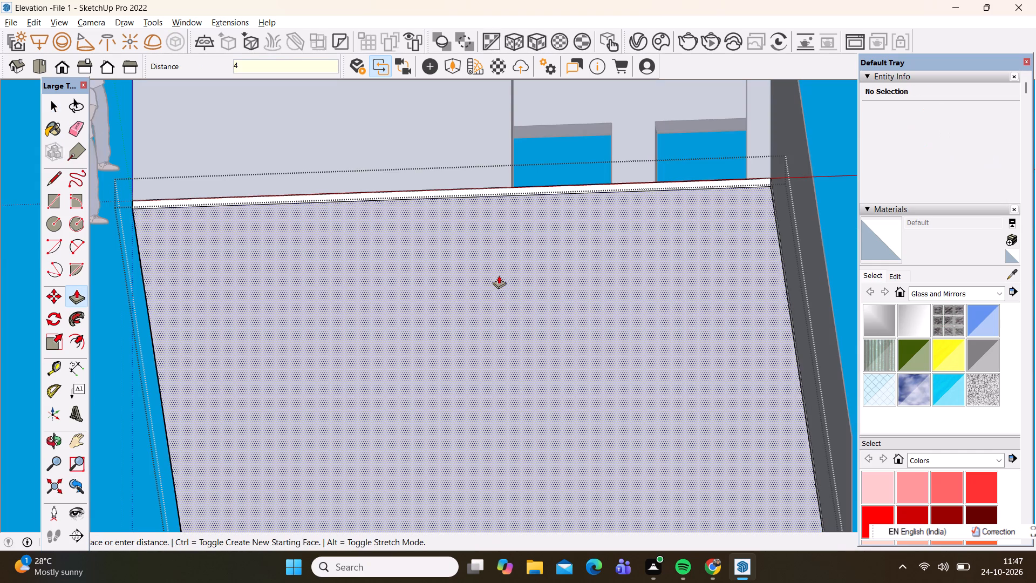
key(shift+quotedbl)
key(Return)
key(space)
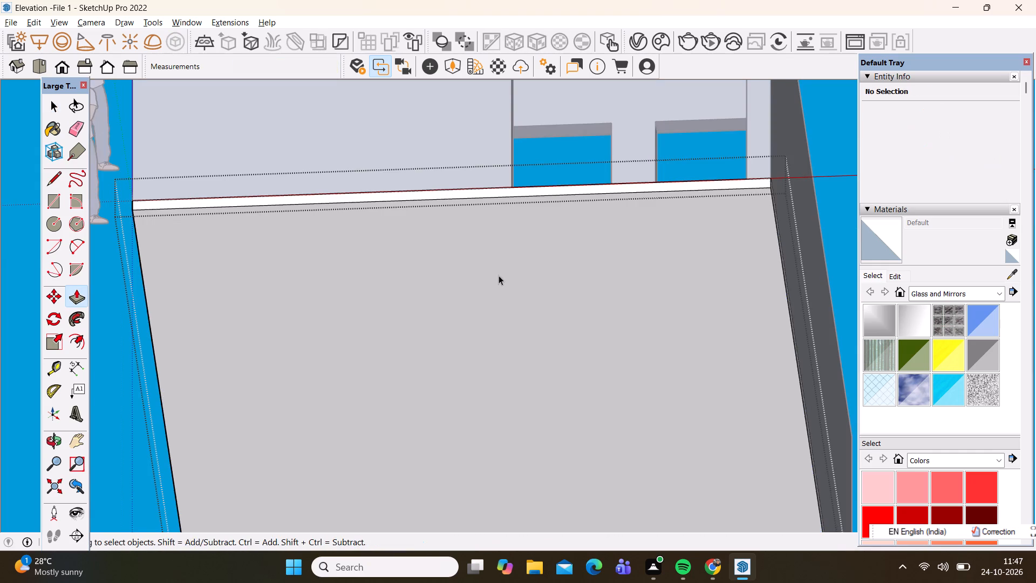
scroll(542, 206, down, 8)
middle_drag(473, 200, 489, 445)
scroll(473, 234, down, 1)
click(221, 171)
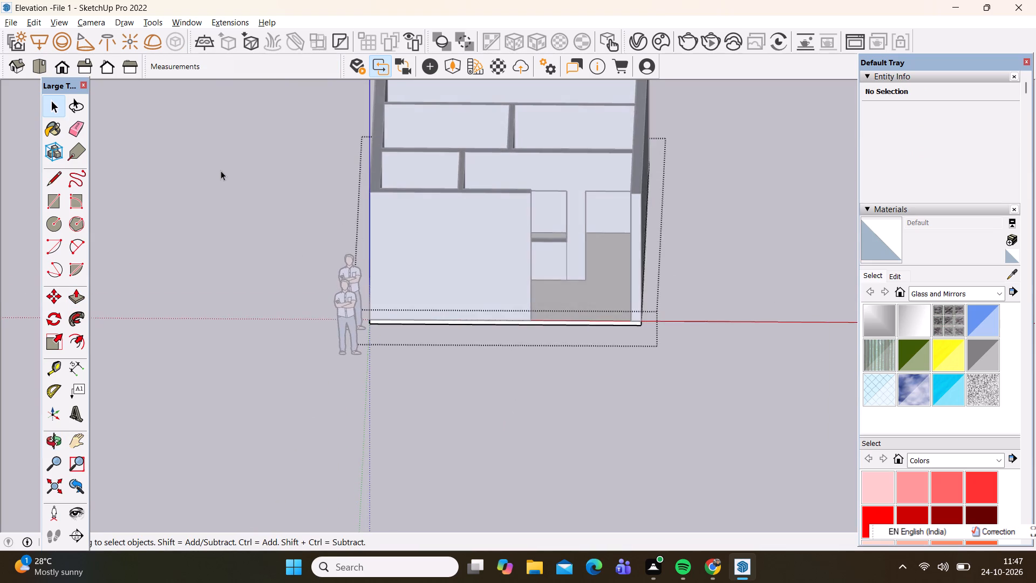
scroll(480, 227, up, 4)
scroll(469, 238, down, 12)
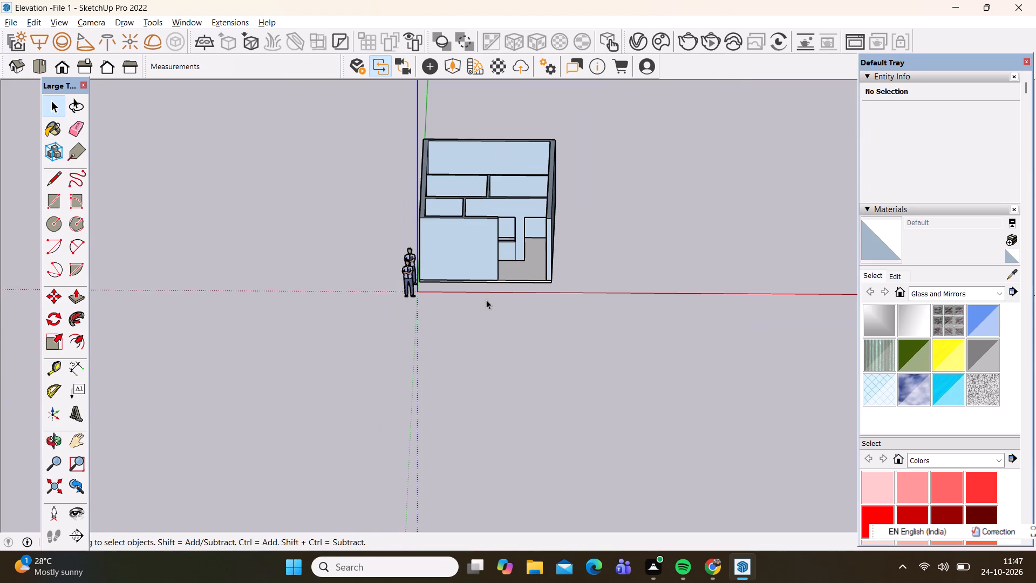
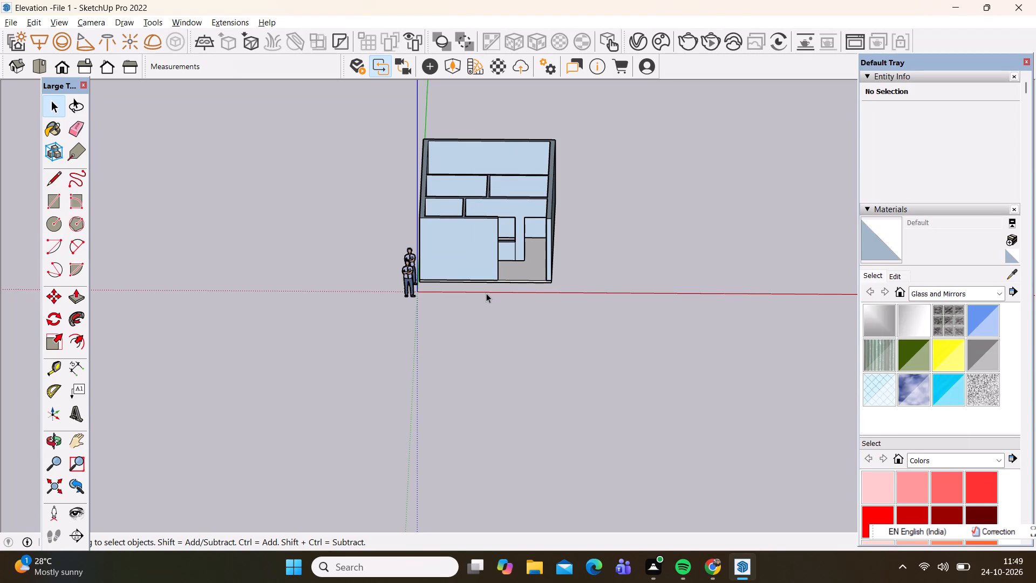
Open the floor slab group for editing at the exposed floor area by the front of the building.
double_click(522, 270)
scroll(523, 262, up, 5)
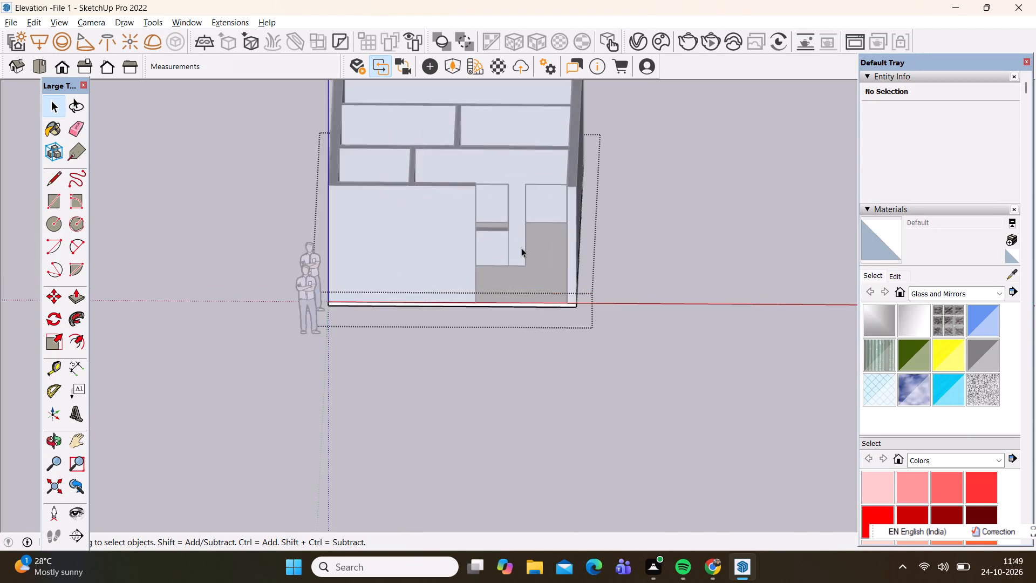
scroll(521, 248, up, 12)
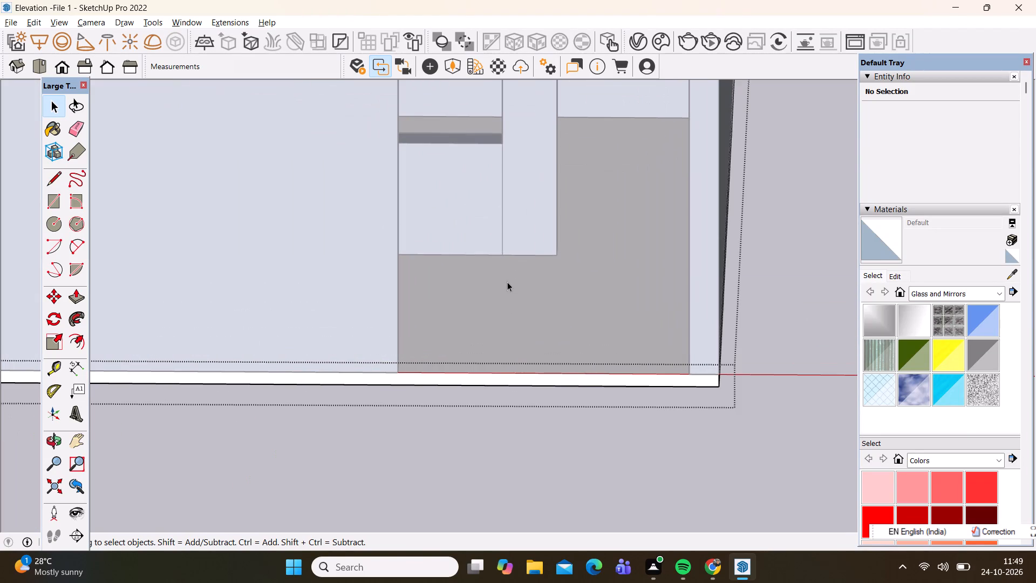
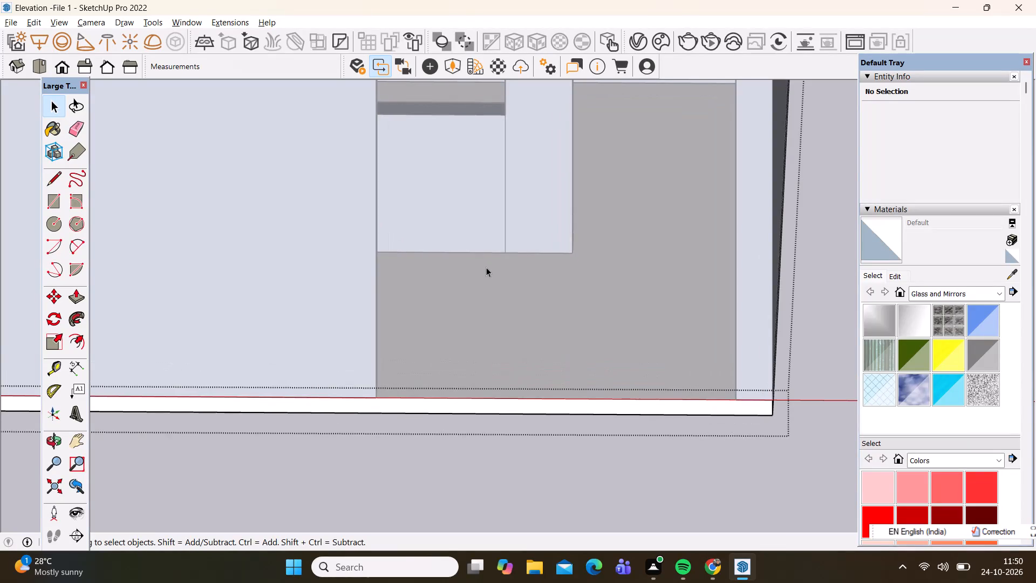
Place a guide on the floor slab 3'6" in front of the interior wall with the window opening.
scroll(474, 246, down, 9)
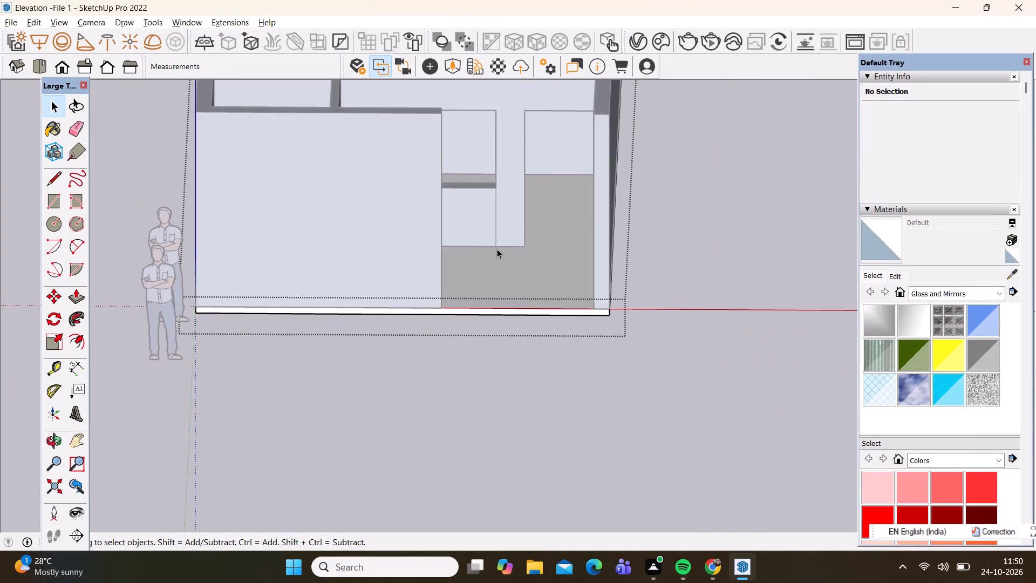
scroll(497, 249, down, 2)
scroll(381, 209, down, 1)
middle_drag(381, 213, 342, 399)
scroll(448, 231, up, 4)
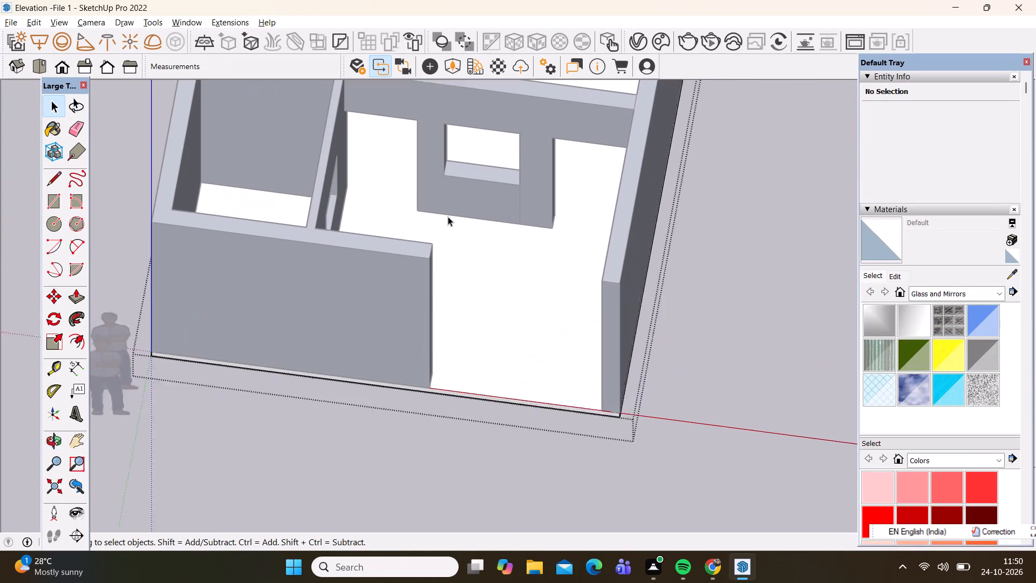
scroll(448, 216, up, 1)
key(t)
click(459, 214)
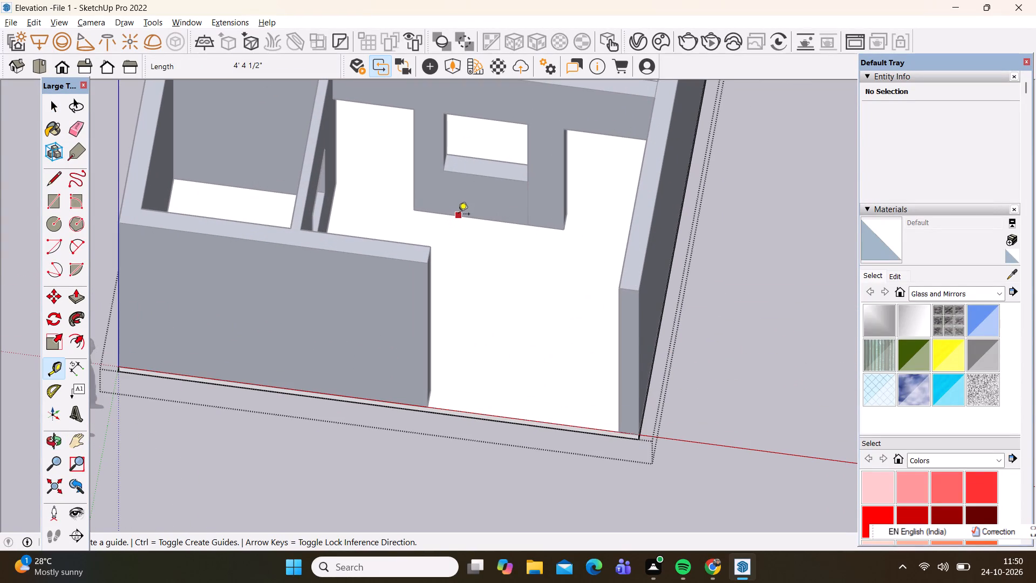
key(3)
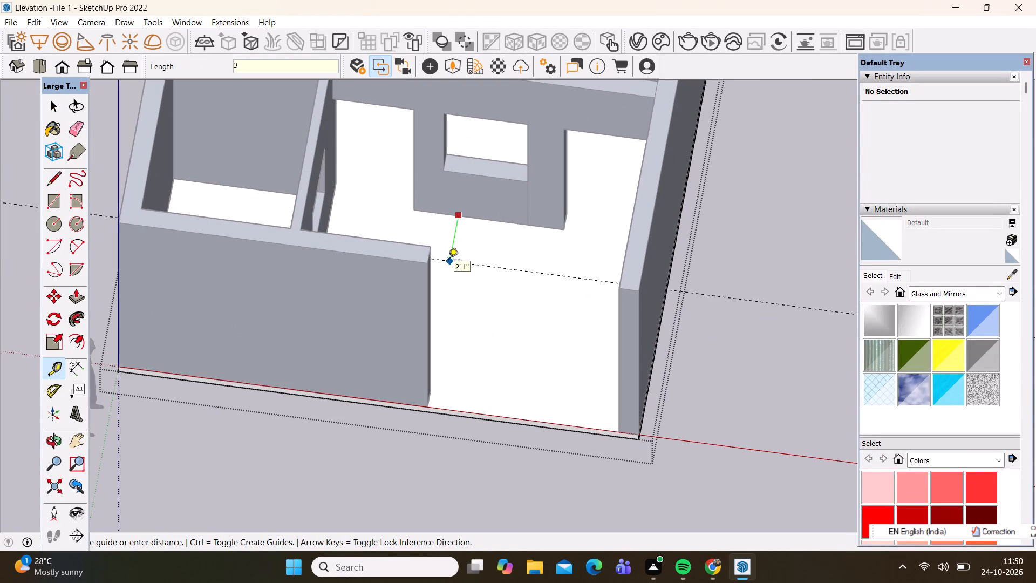
text('6")
key(Return)
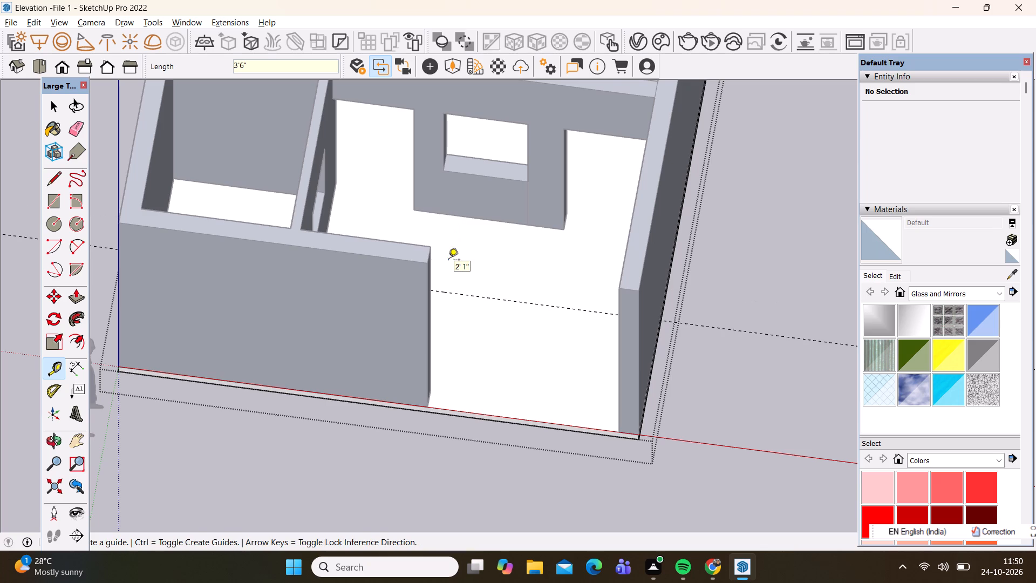
Place a second guide 3'6" from the base of the front room's partition wall, parallel to it, crossing the first guide.
scroll(391, 198, down, 7)
middle_drag(380, 211, 334, 290)
scroll(353, 223, up, 4)
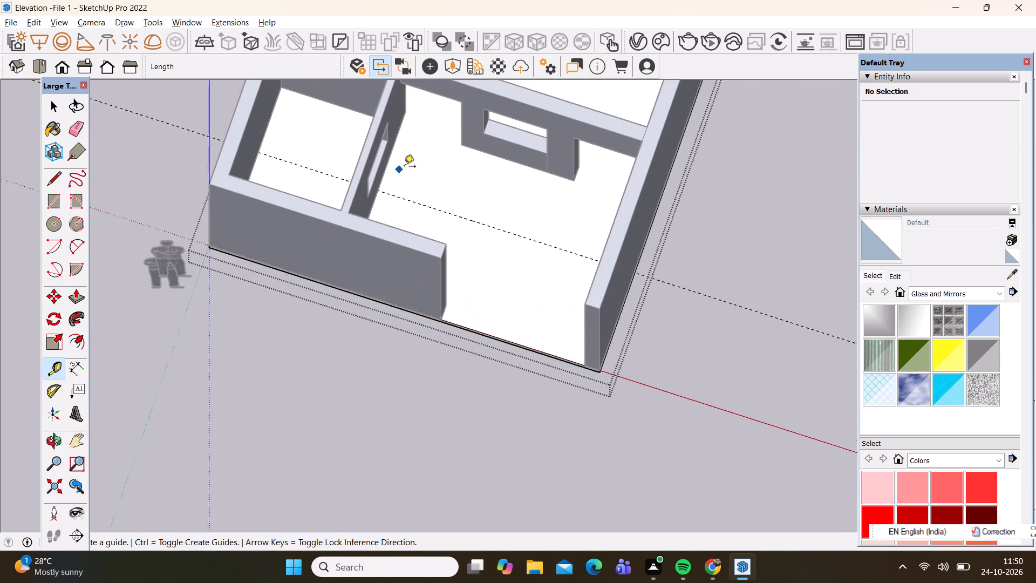
scroll(404, 167, up, 3)
click(385, 157)
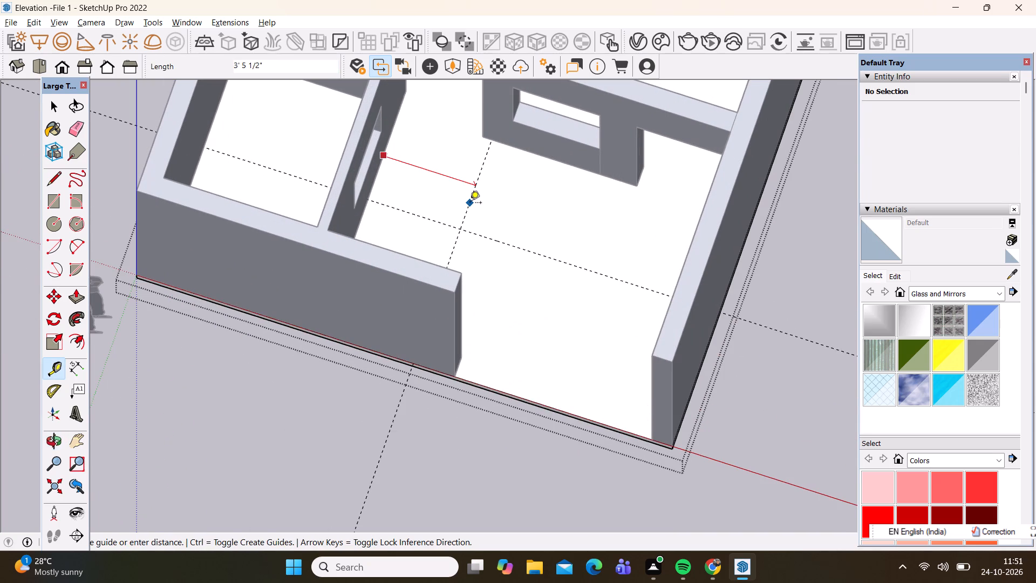
text(3'6")
key(Return)
key(space)
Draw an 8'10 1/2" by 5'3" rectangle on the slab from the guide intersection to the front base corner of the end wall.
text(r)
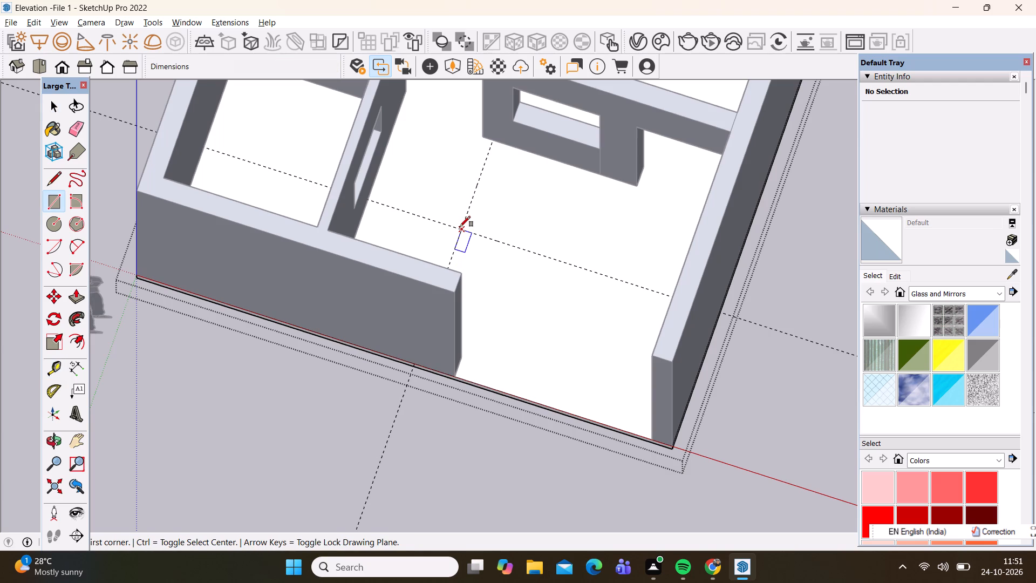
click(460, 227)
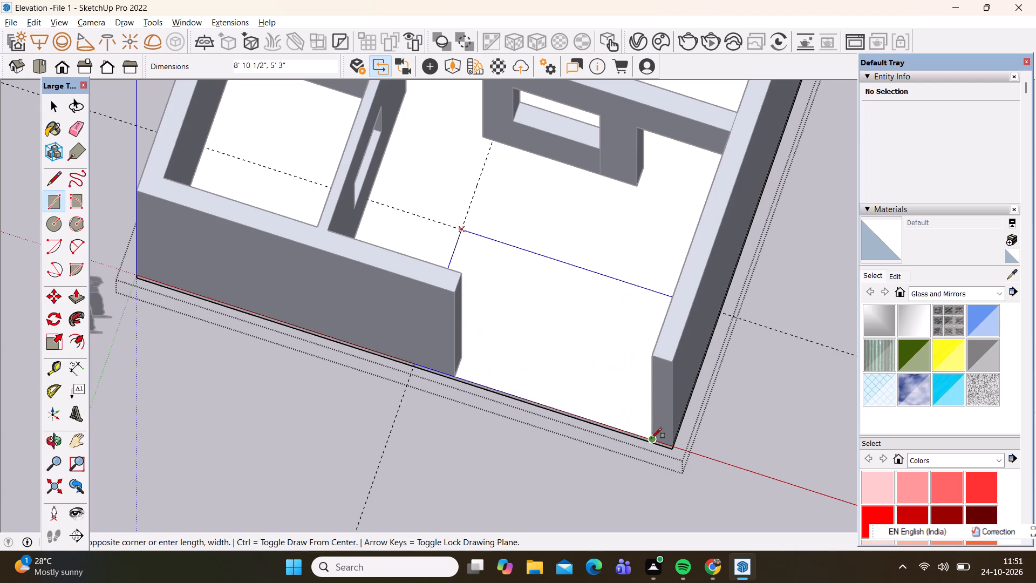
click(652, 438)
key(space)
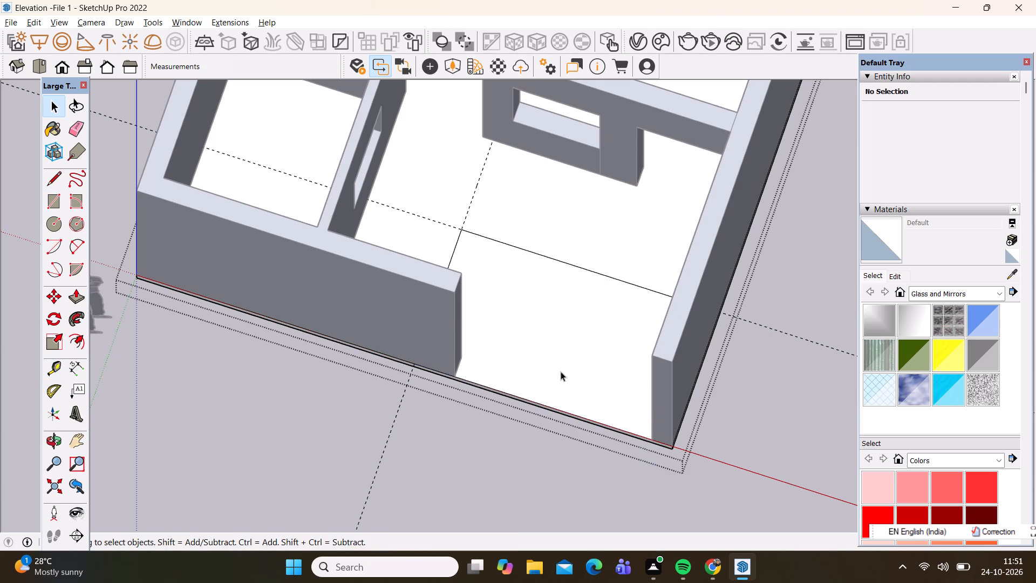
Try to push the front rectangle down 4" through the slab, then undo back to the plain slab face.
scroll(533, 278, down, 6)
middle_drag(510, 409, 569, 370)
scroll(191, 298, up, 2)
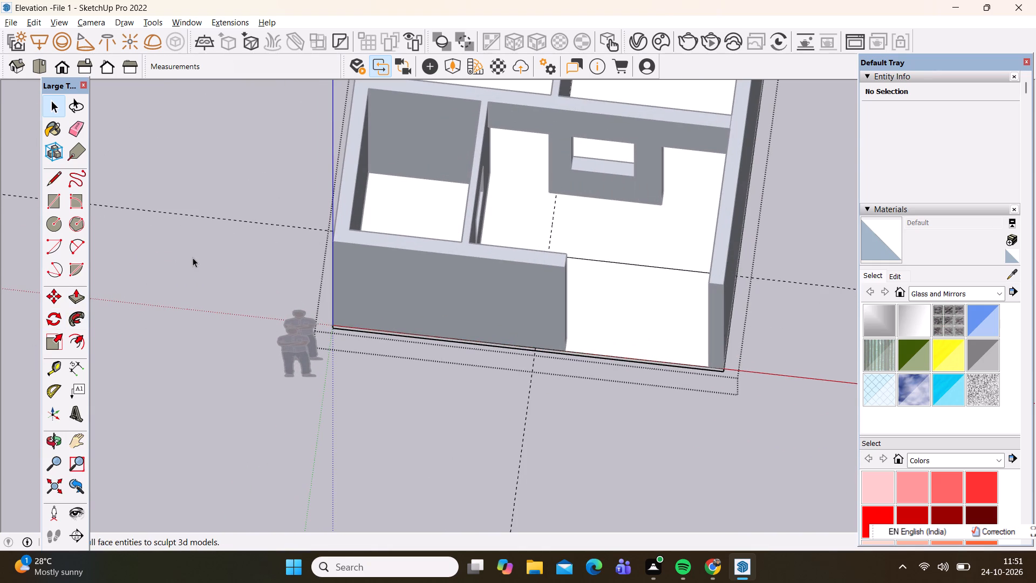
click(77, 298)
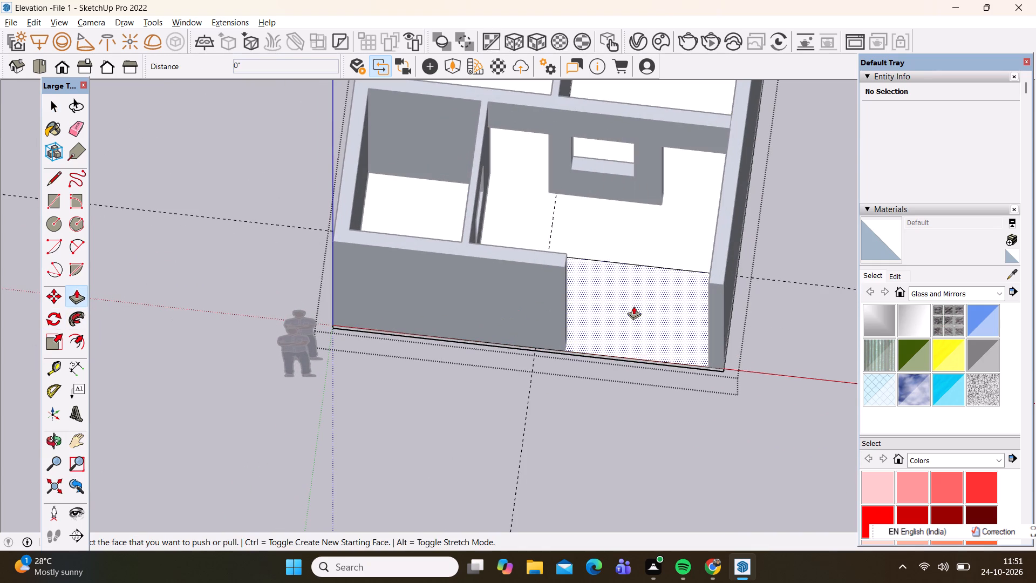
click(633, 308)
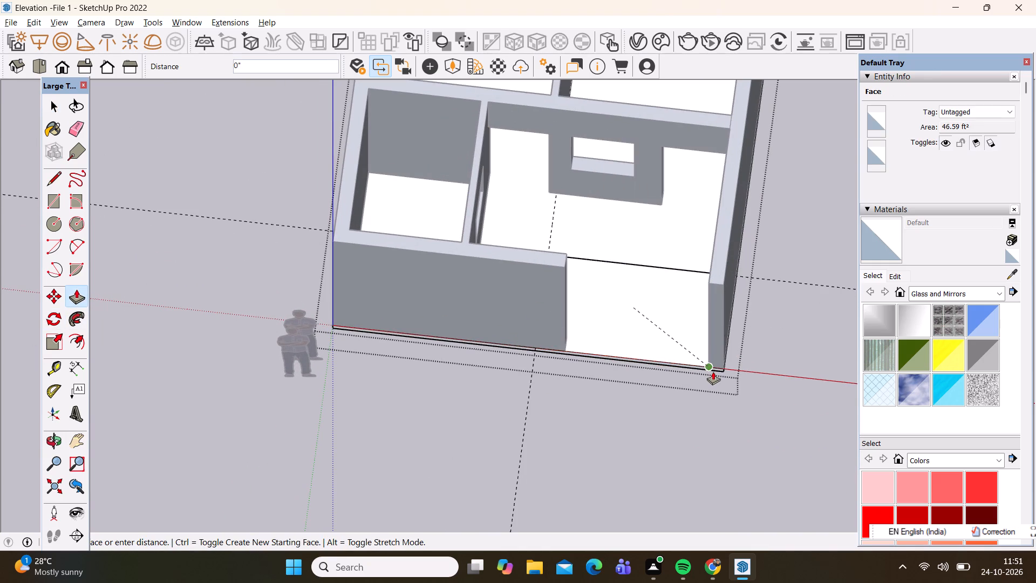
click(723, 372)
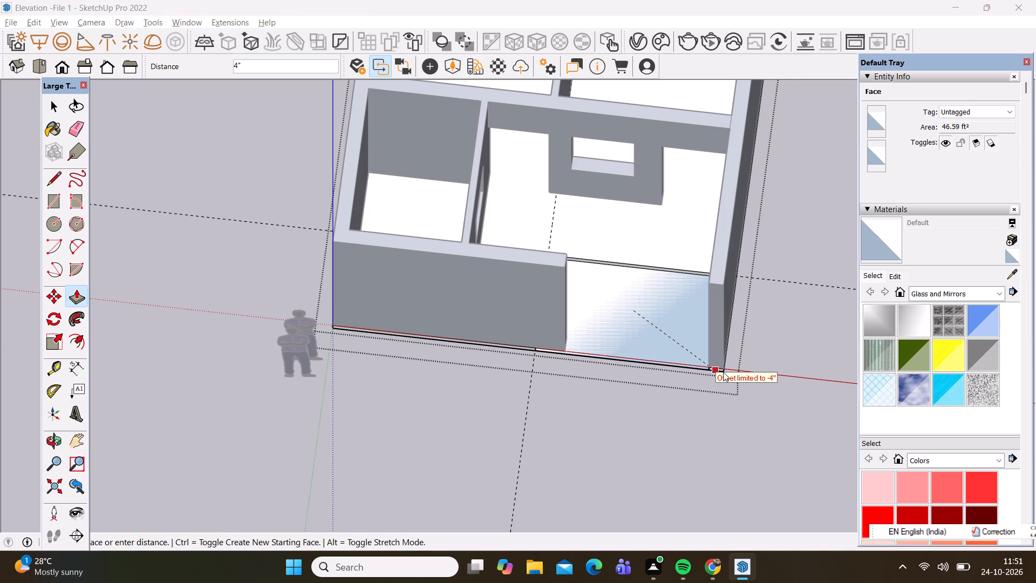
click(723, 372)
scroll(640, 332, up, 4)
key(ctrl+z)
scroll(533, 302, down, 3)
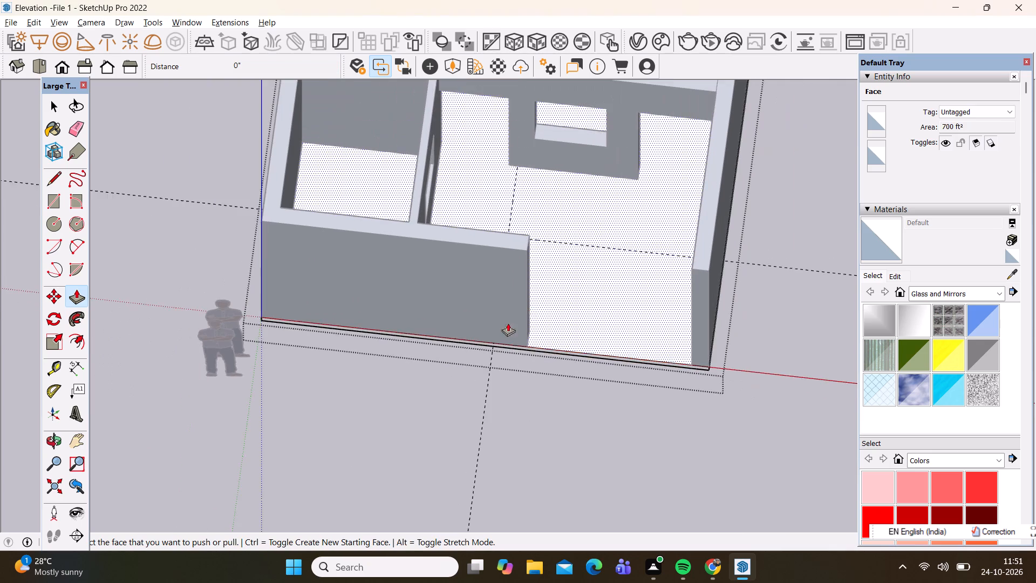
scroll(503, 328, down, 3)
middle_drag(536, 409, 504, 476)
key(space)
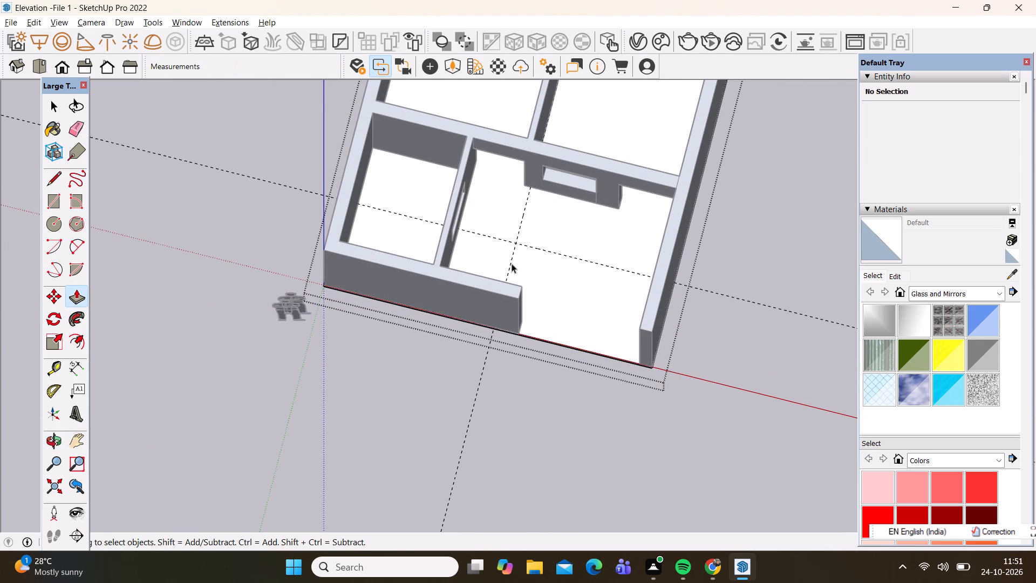
Redraw the 8'10 1/2" by 5'3" rectangle on the slab from the guide intersection to the end wall's front base corner.
scroll(510, 265, up, 2)
key(r)
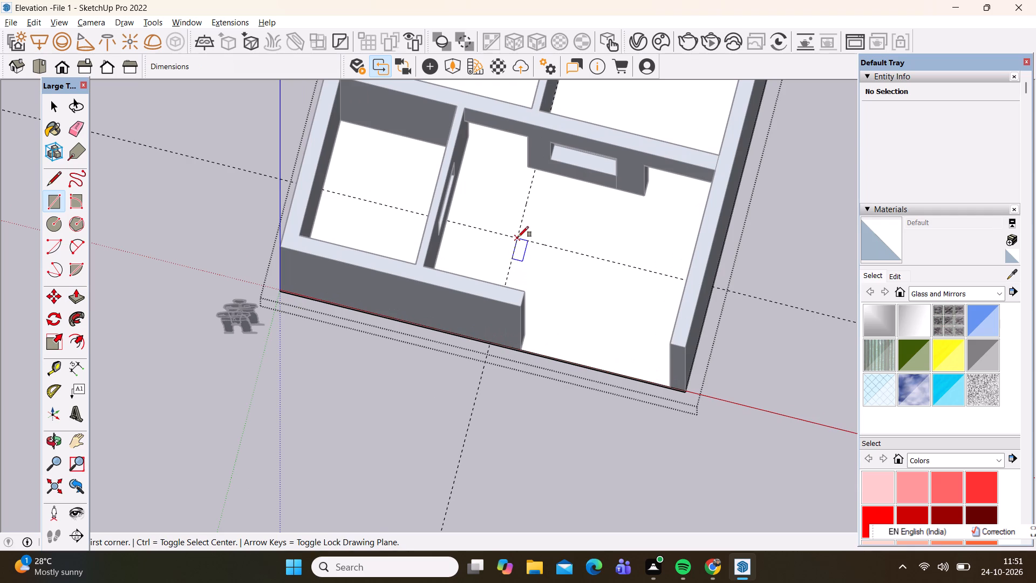
click(518, 237)
click(671, 388)
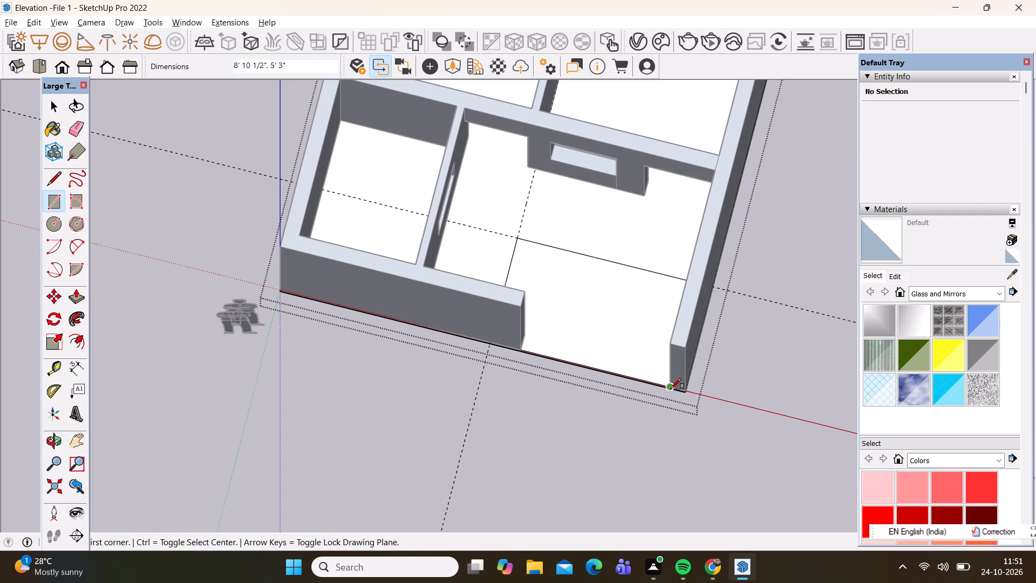
key(space)
Push the front rectangle down 4" to cut it out of the slab, and exit the slab group.
middle_drag(605, 351, 638, 261)
scroll(604, 385, up, 2)
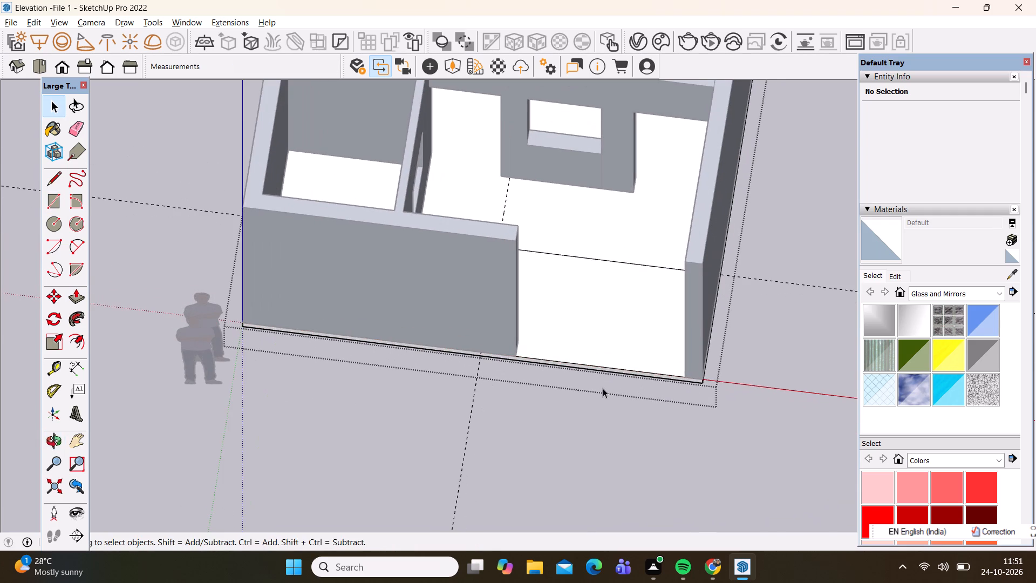
key(p)
click(611, 347)
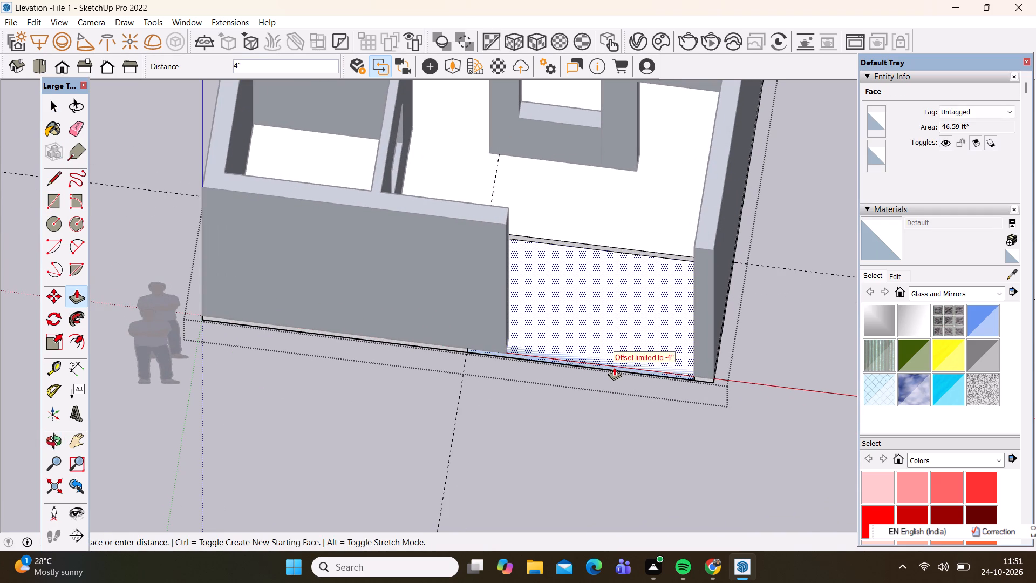
click(614, 367)
key(space)
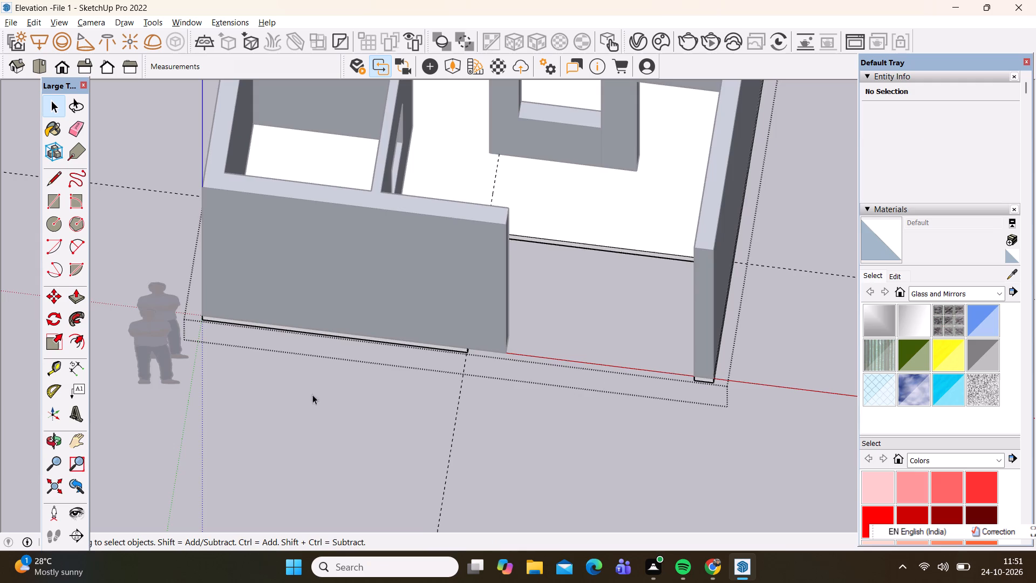
scroll(285, 389, down, 5)
middle_drag(299, 470, 347, 353)
scroll(299, 470, down, 1)
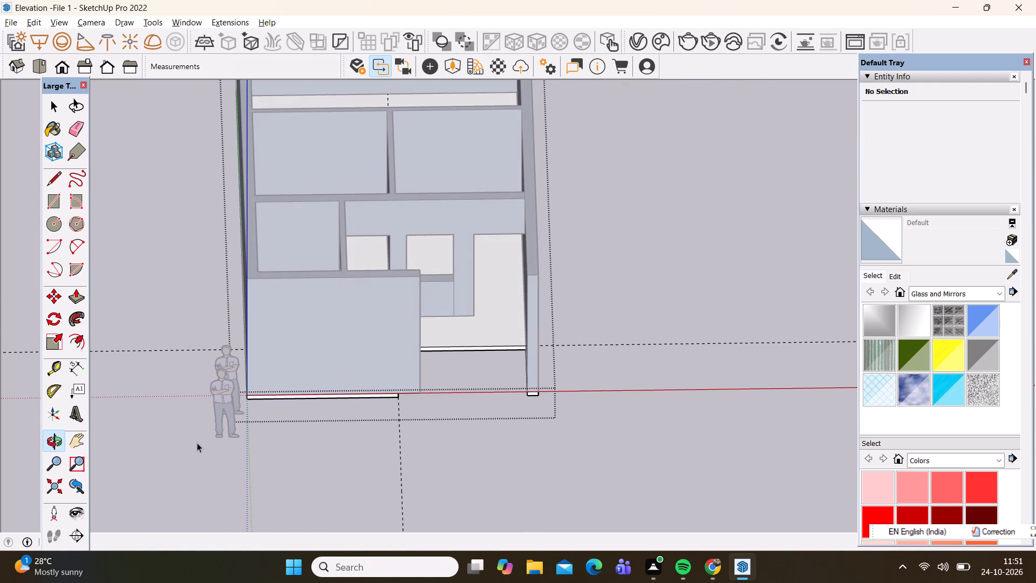
click(197, 443)
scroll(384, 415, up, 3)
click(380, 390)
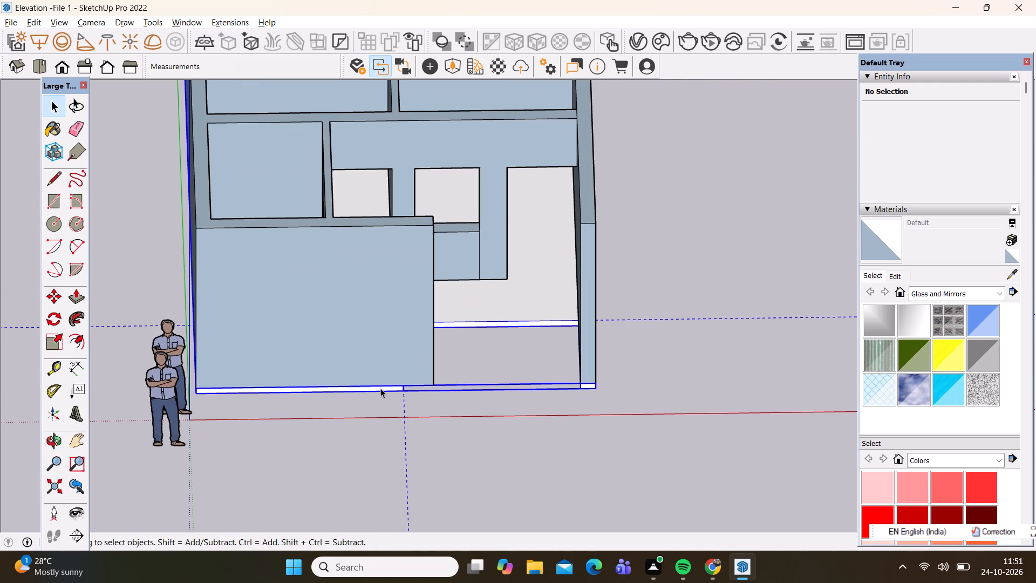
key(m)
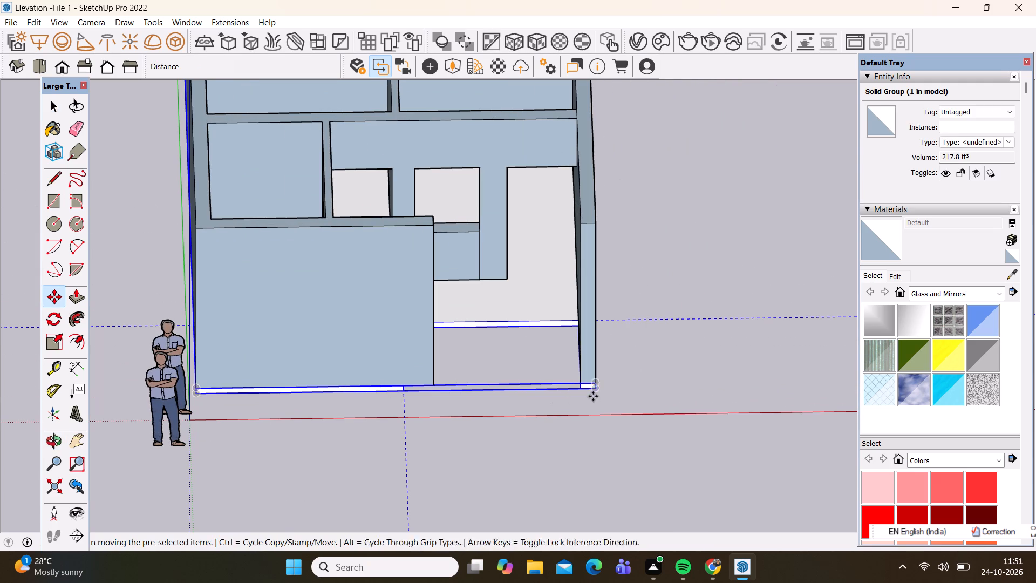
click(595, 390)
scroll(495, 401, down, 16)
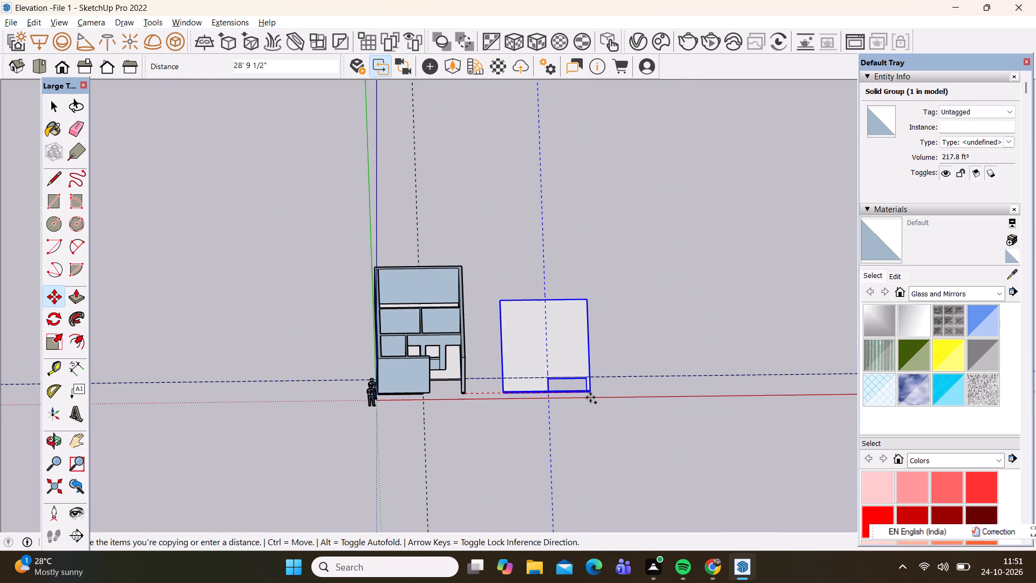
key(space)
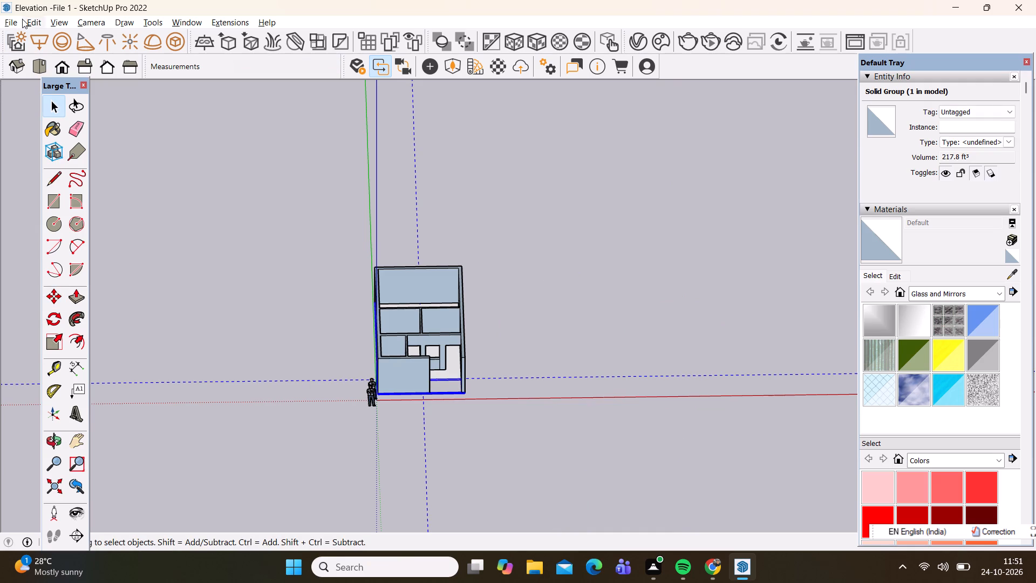
Delete all guides from the model.
click(26, 19)
click(64, 139)
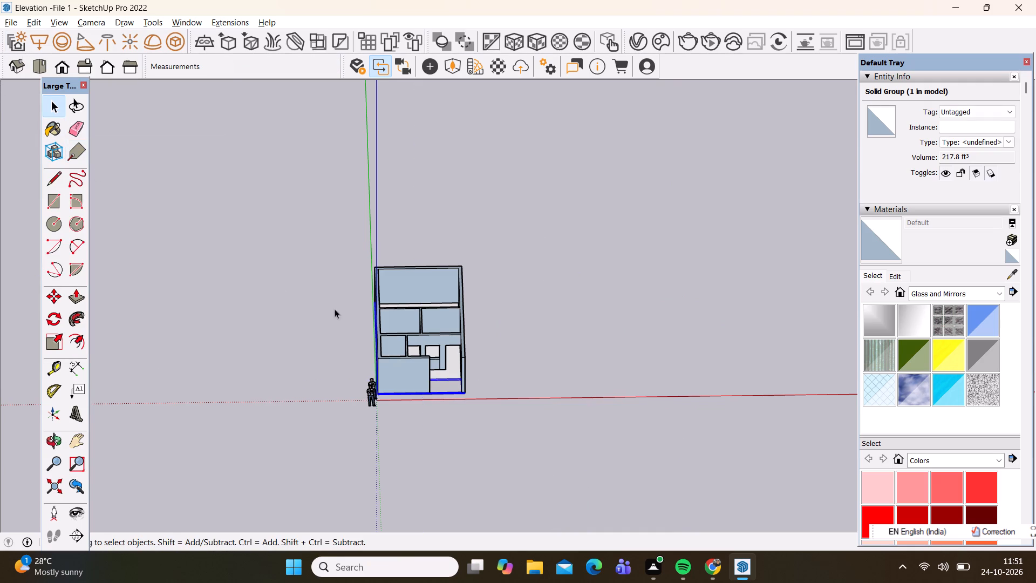
Move the floor slab group about 48' away from the walls, out beside the building along the red axis, and deselect it.
scroll(411, 408, up, 1)
key(m)
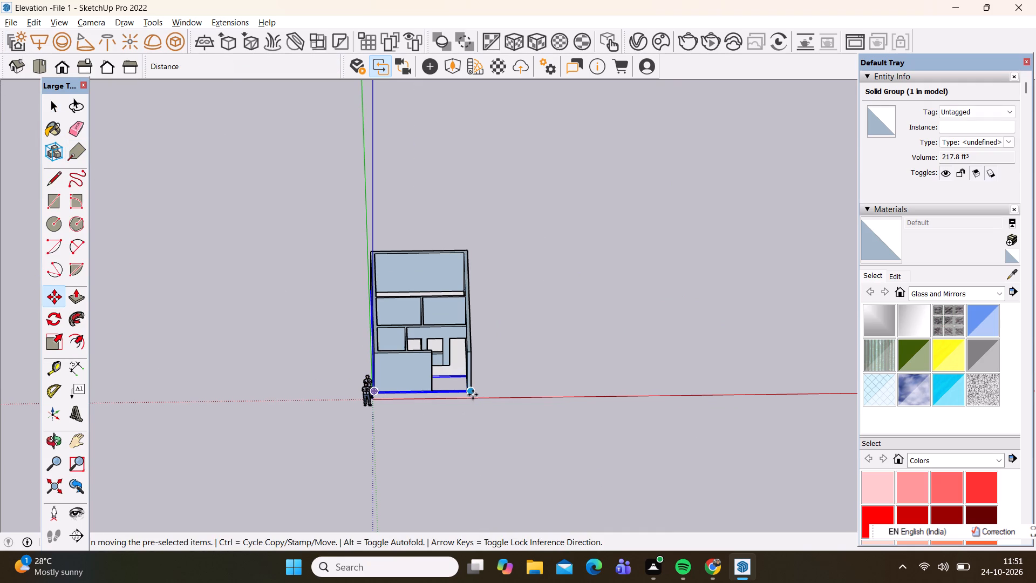
click(473, 393)
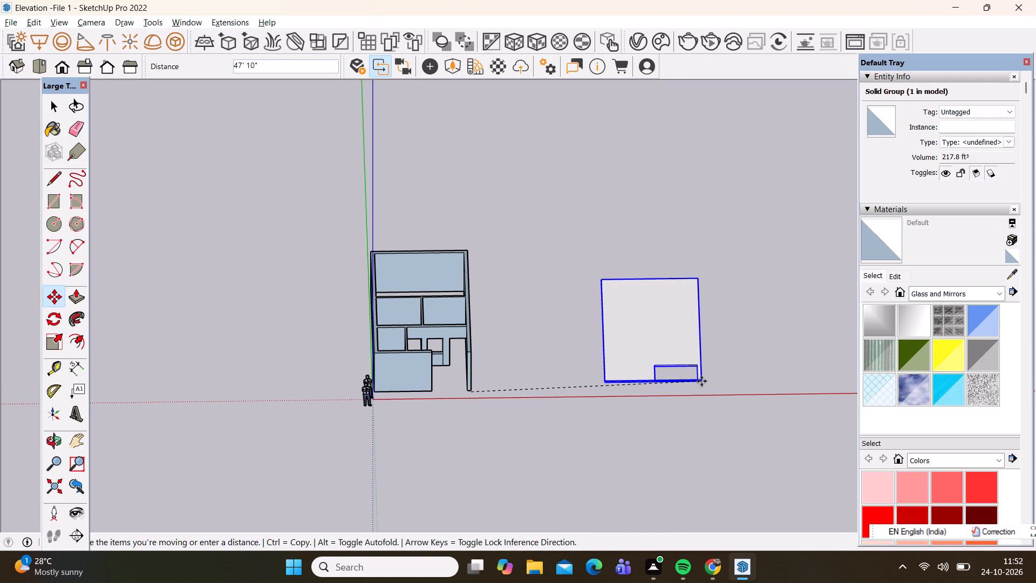
click(704, 385)
key(space)
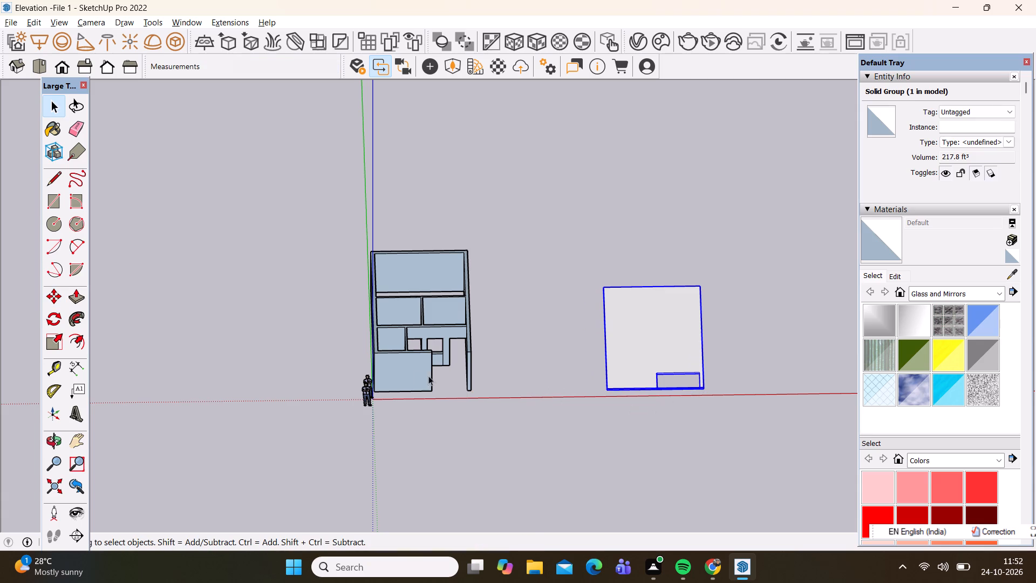
scroll(413, 379, up, 5)
click(186, 352)
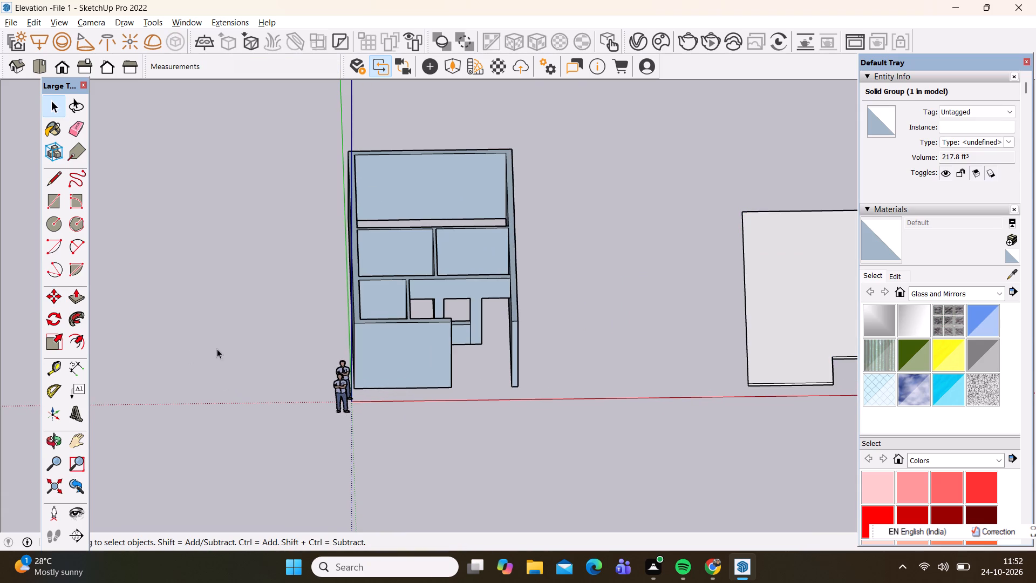
Draw a rectangle at the walls' base from the side wall's rear outer corner to the opposite end wall's front outer corner.
scroll(410, 227, up, 3)
scroll(315, 233, up, 3)
middle_drag(274, 401, 298, 246)
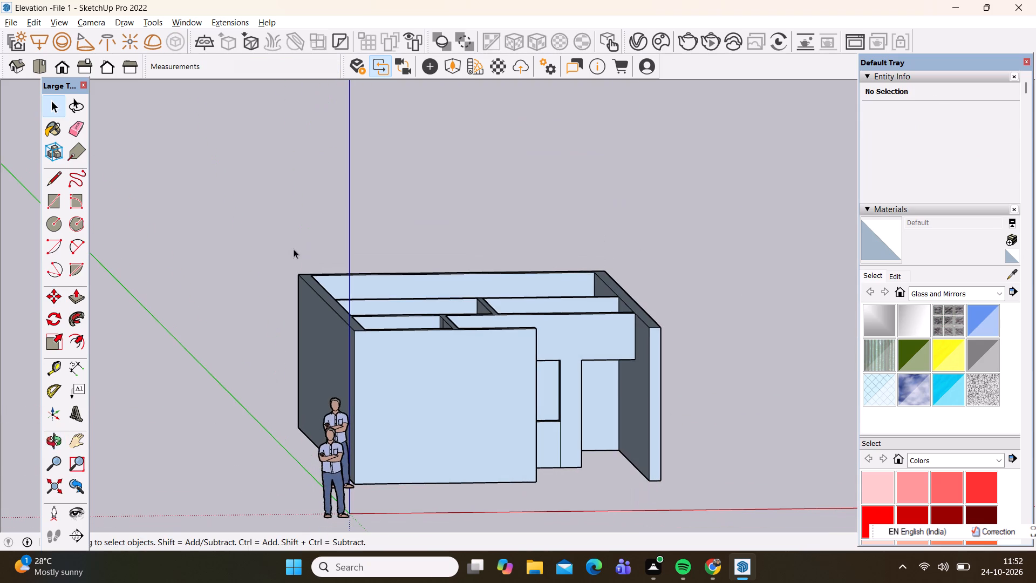
click(58, 197)
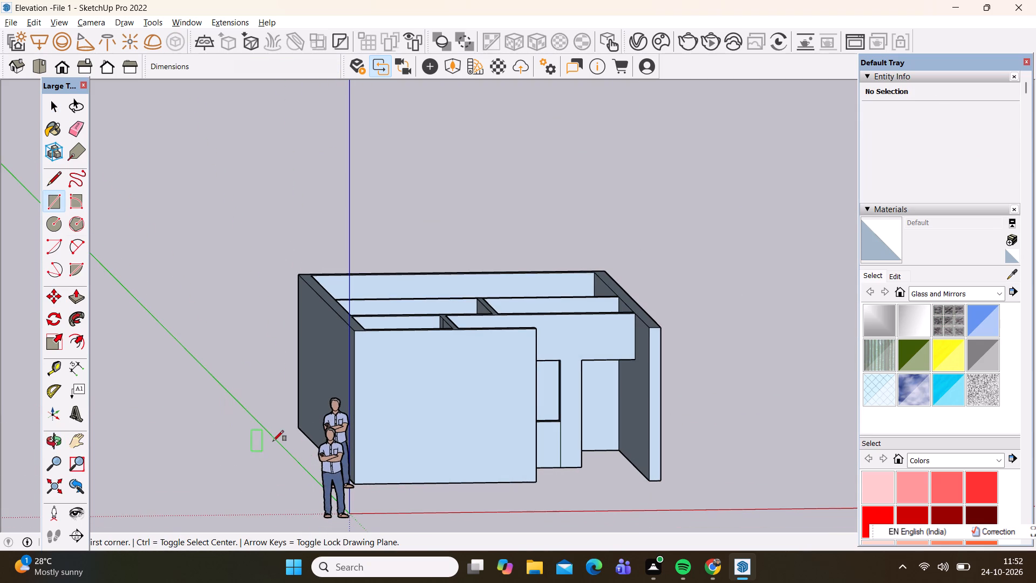
click(305, 426)
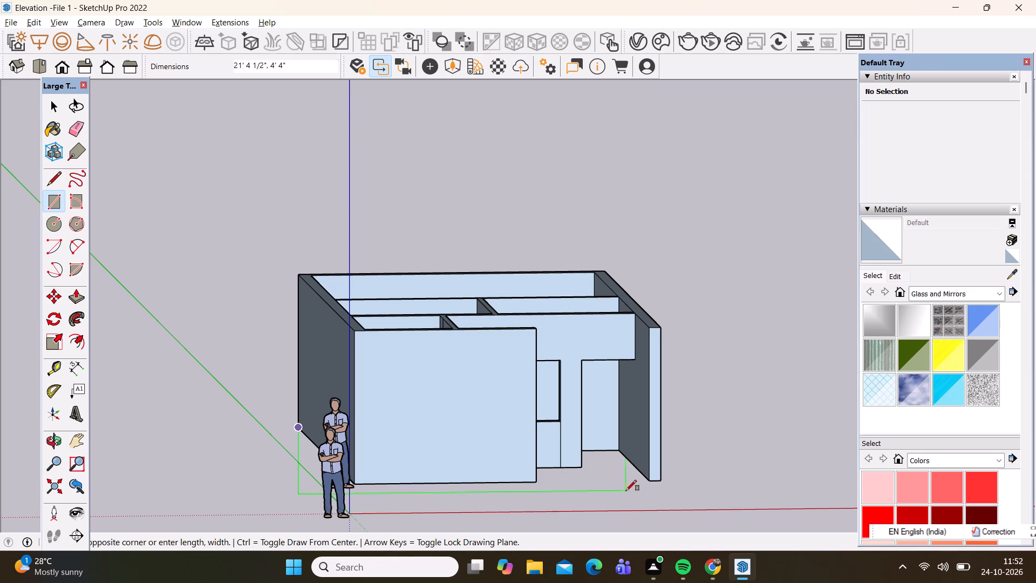
click(660, 482)
key(space)
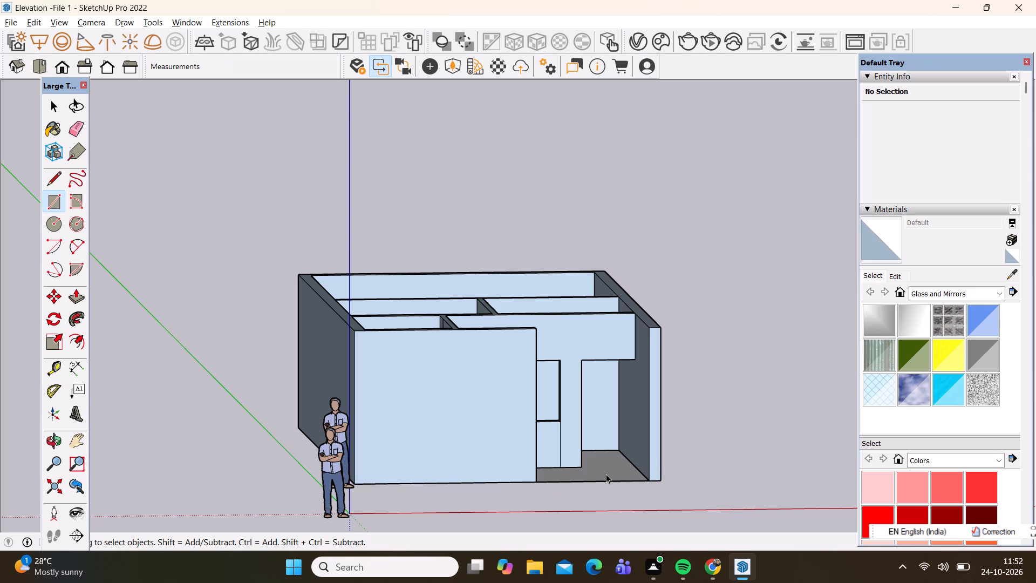
Group the new base rectangle's face together with its boundary edges.
click(606, 473)
scroll(557, 457, down, 6)
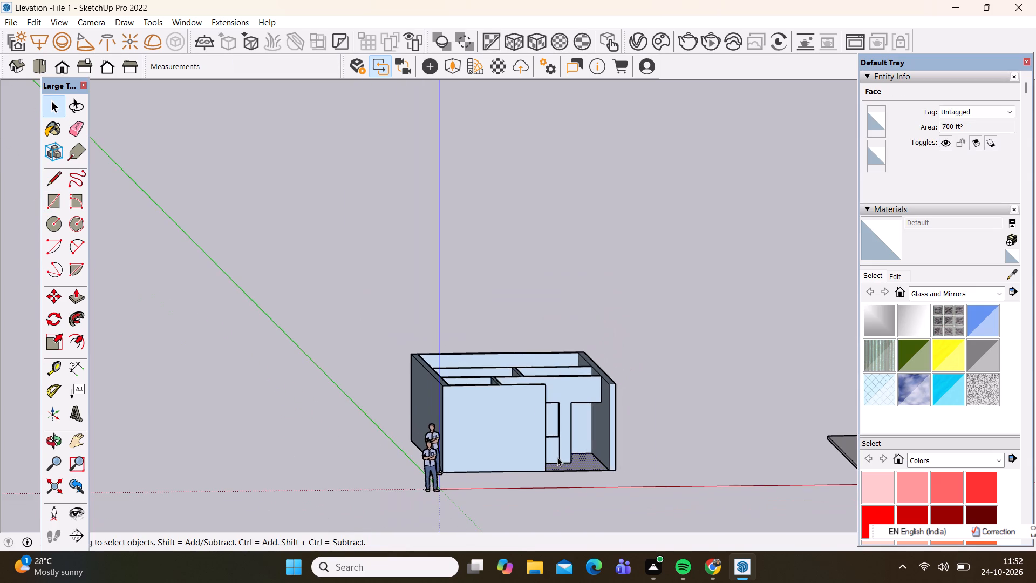
middle_drag(544, 496, 514, 345)
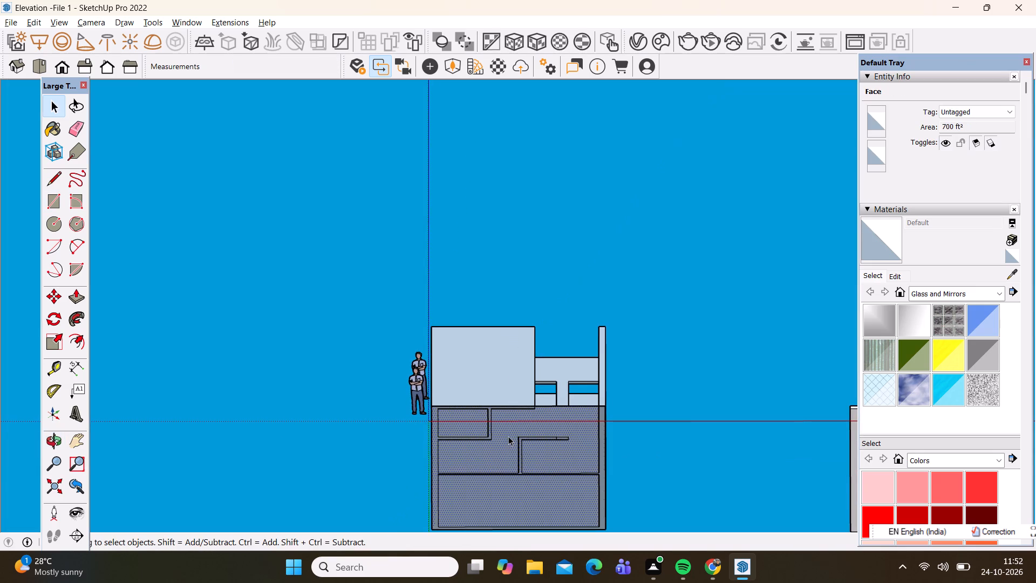
click(325, 399)
click(496, 450)
right_click(496, 450)
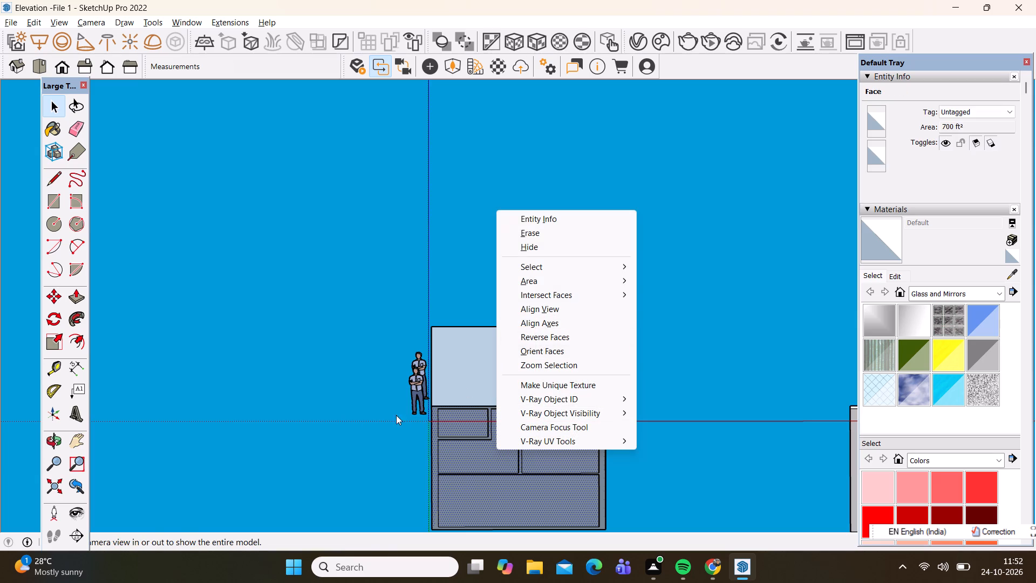
scroll(335, 398, down, 2)
scroll(355, 278, down, 4)
click(353, 284)
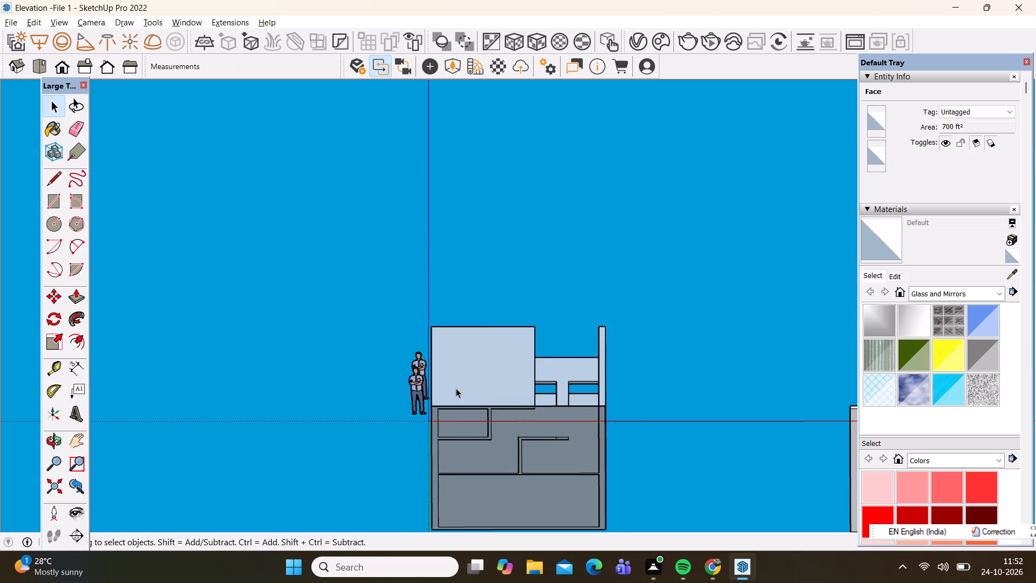
scroll(499, 453, up, 6)
click(499, 452)
double_click(499, 452)
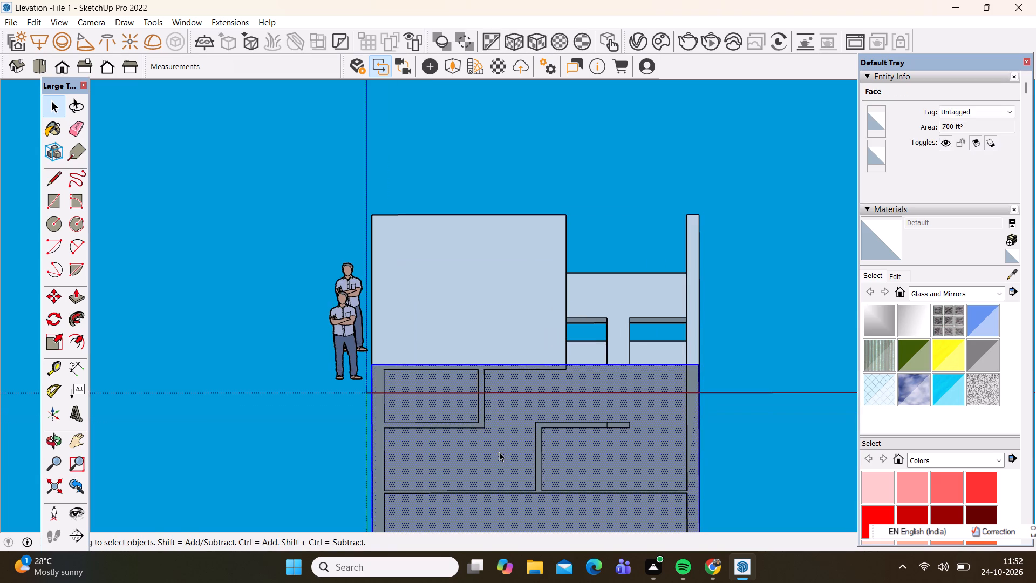
right_click(497, 452)
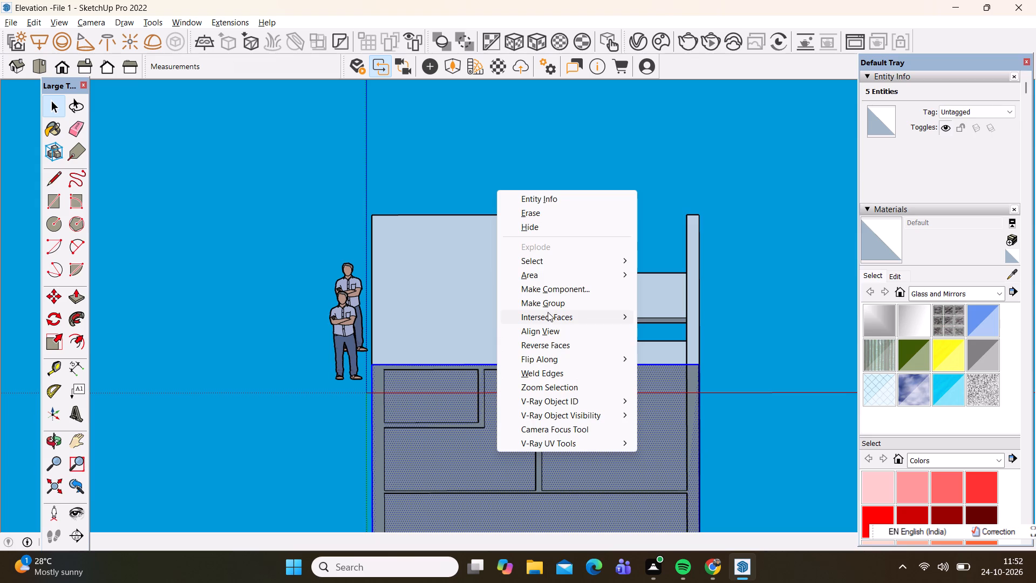
click(548, 307)
Open the base rectangle group, extrude its face 4" downward beneath the walls with Push/Pull, and exit the group.
double_click(508, 446)
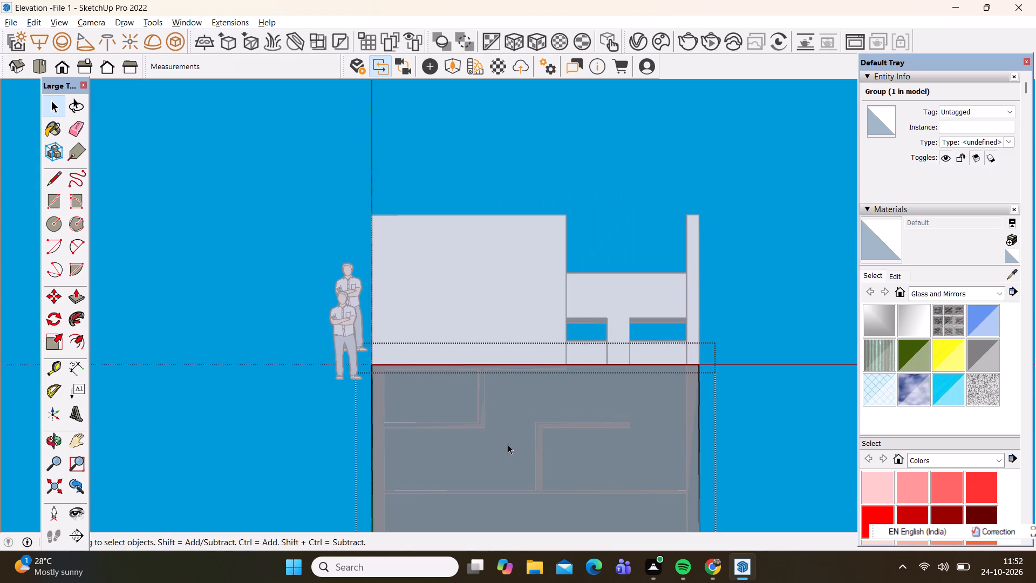
key(p)
click(508, 444)
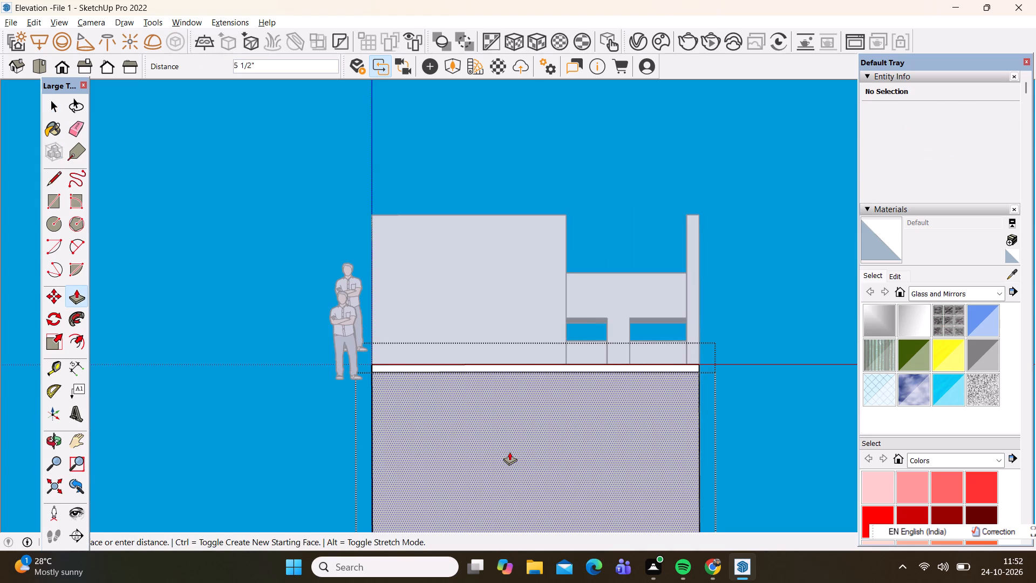
key(4)
key(shift+quotedbl)
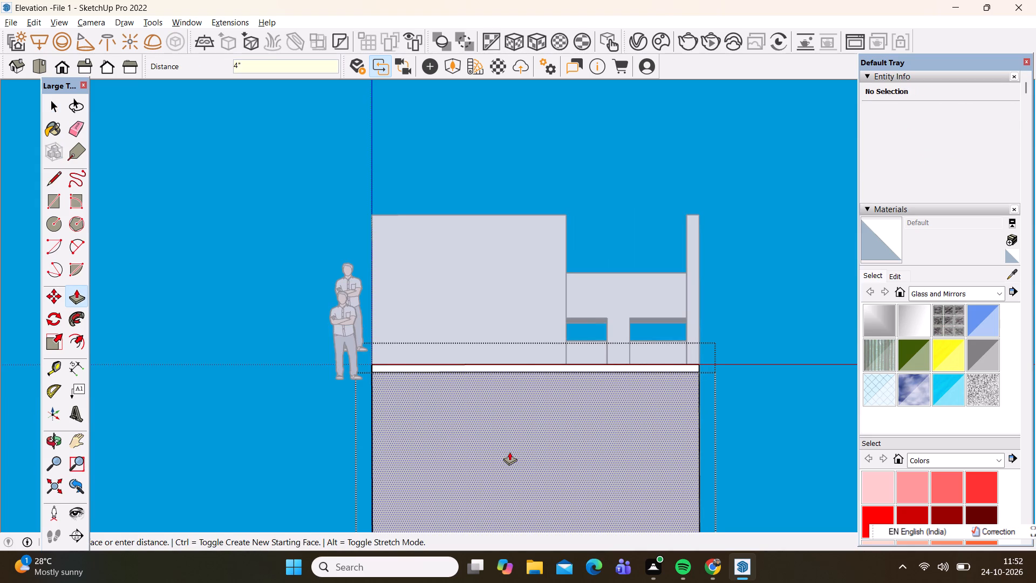
key(Return)
key(space)
scroll(260, 202, down, 6)
middle_drag(265, 211, 280, 327)
scroll(274, 258, down, 1)
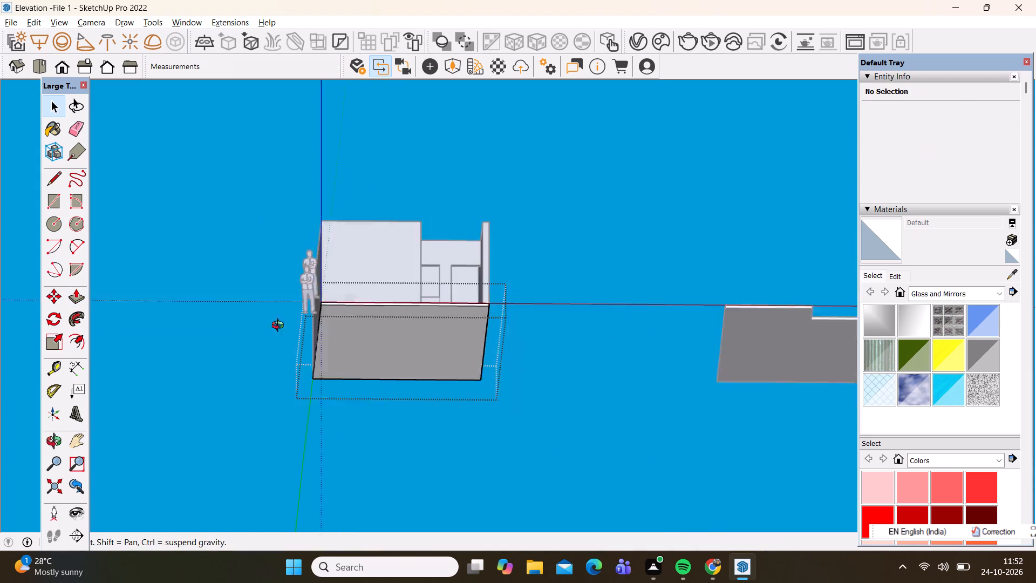
middle_drag(280, 327, 276, 444)
click(601, 167)
scroll(397, 260, up, 3)
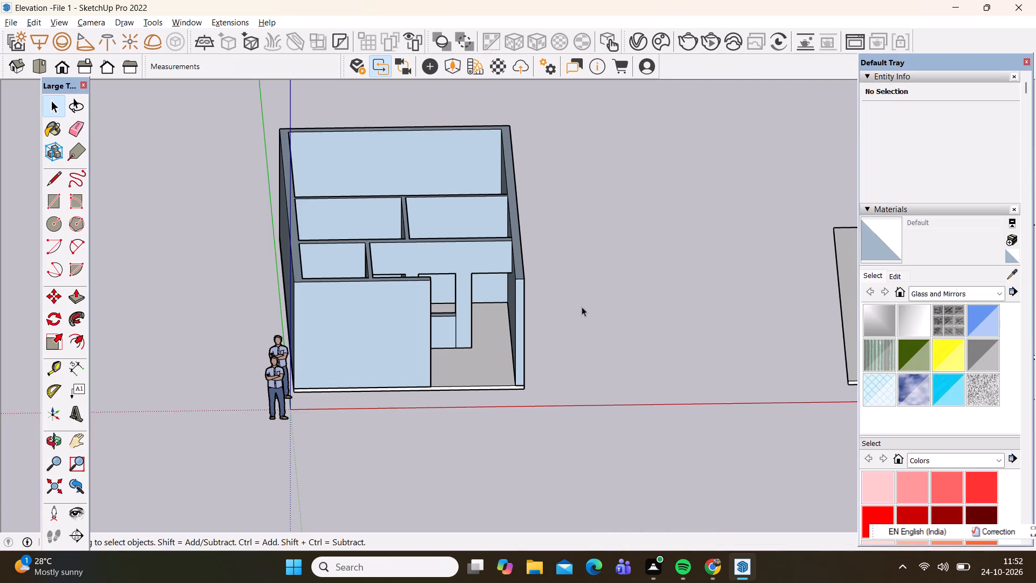
scroll(332, 180, up, 1)
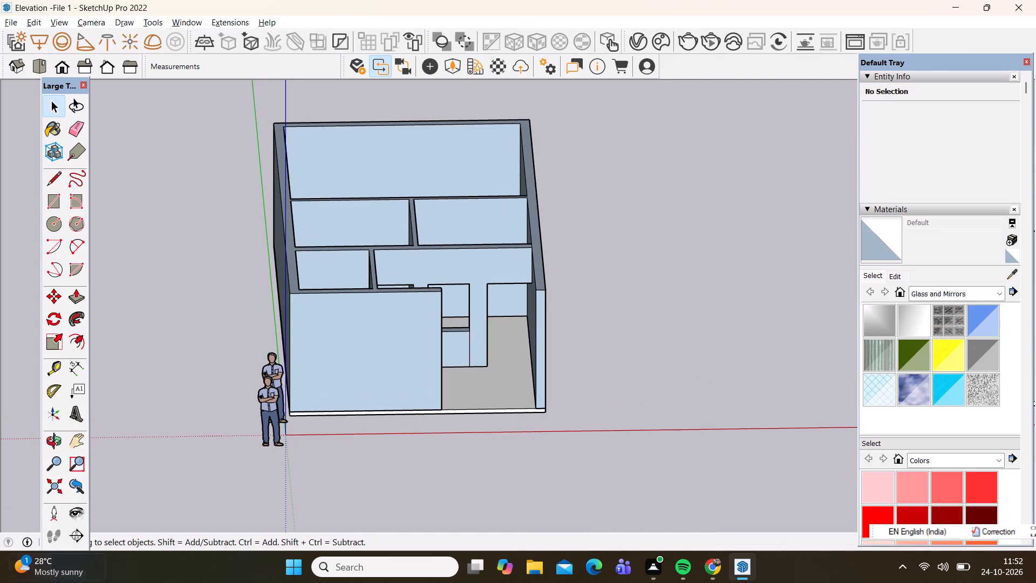
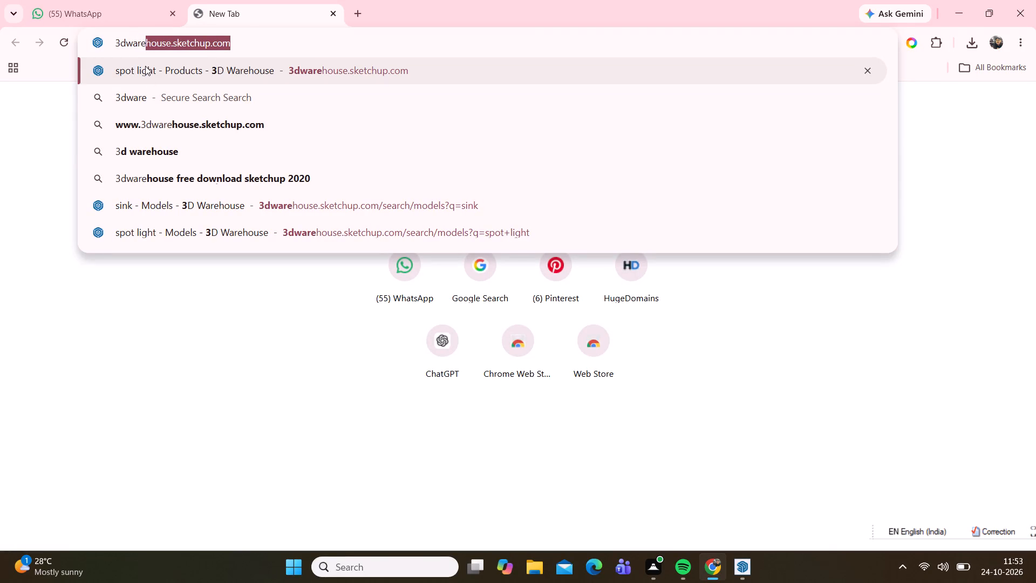
Load the 3D Warehouse site, 3dwarehouse.sketchup.com, in the new Chrome tab.
key(Return)
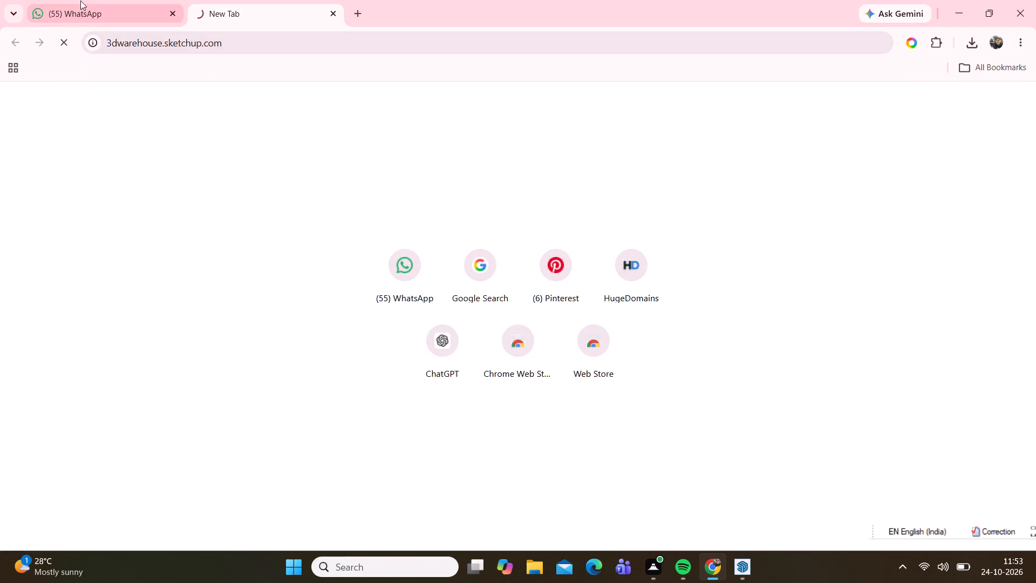
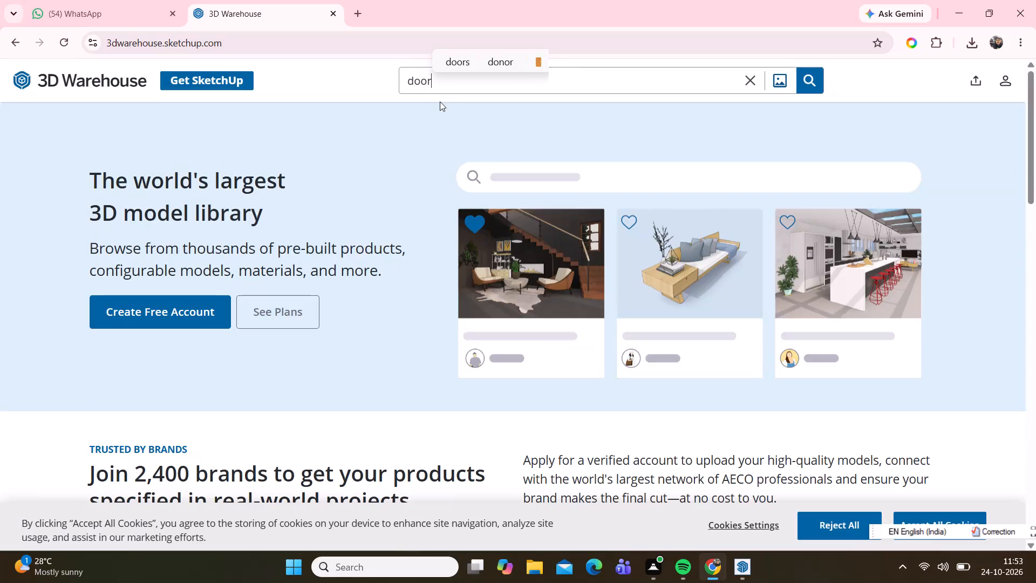
Search the 3D Warehouse model library for "door".
key(Return)
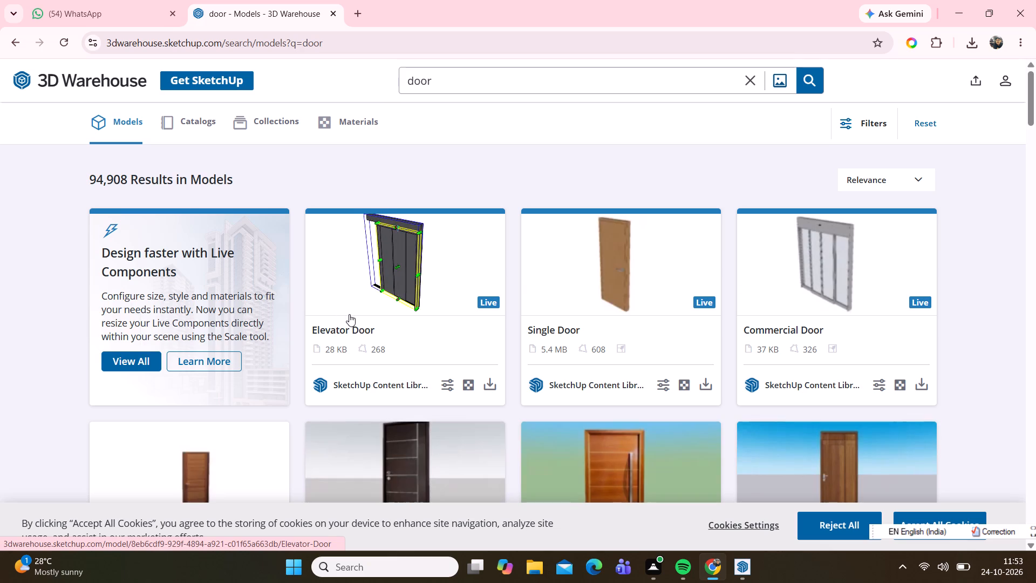
Look through the first batch of door models for one that suits the building elevation.
scroll(355, 315, down, 1)
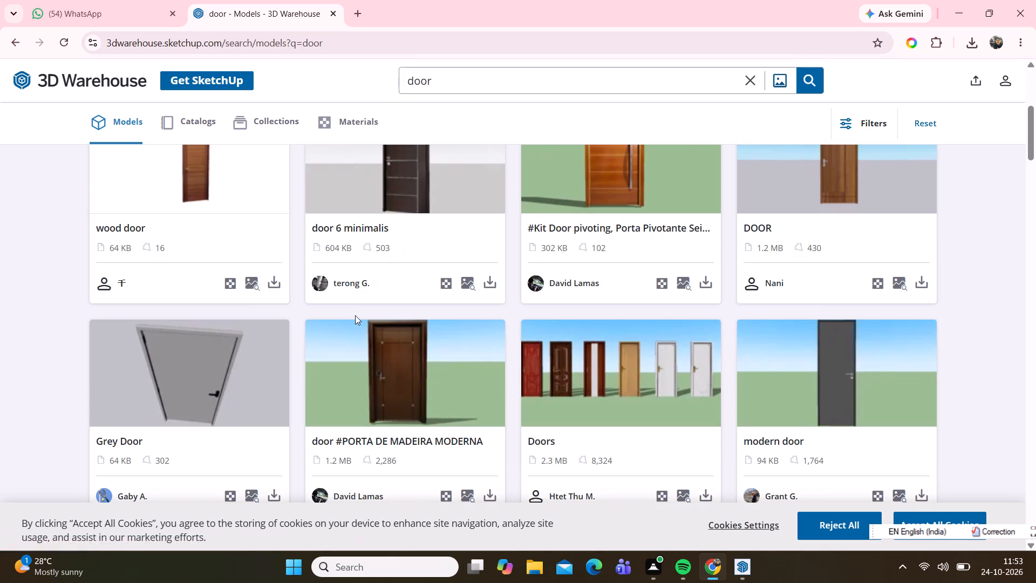
scroll(361, 333, down, 1)
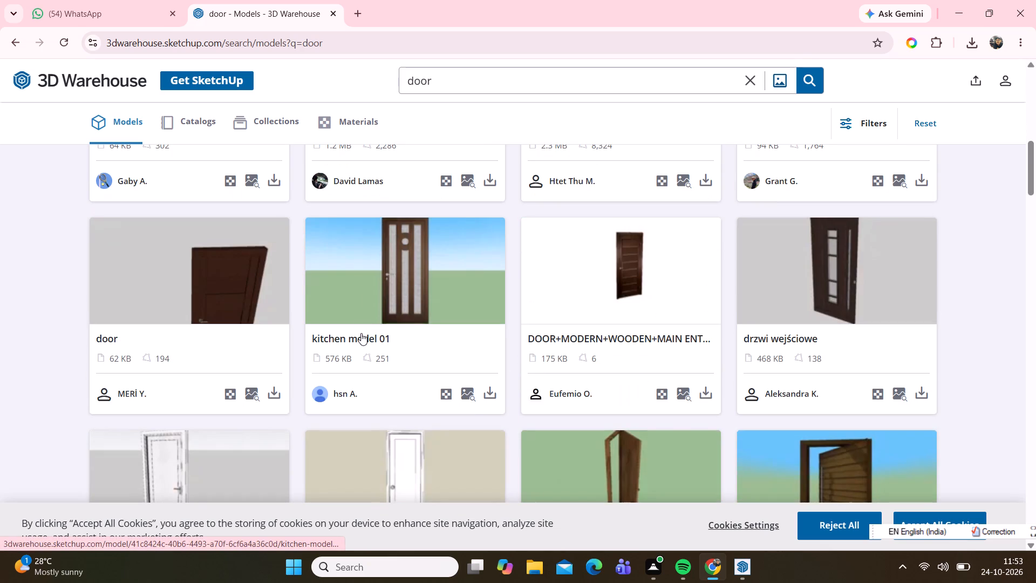
scroll(361, 333, down, 1)
scroll(361, 333, up, 1)
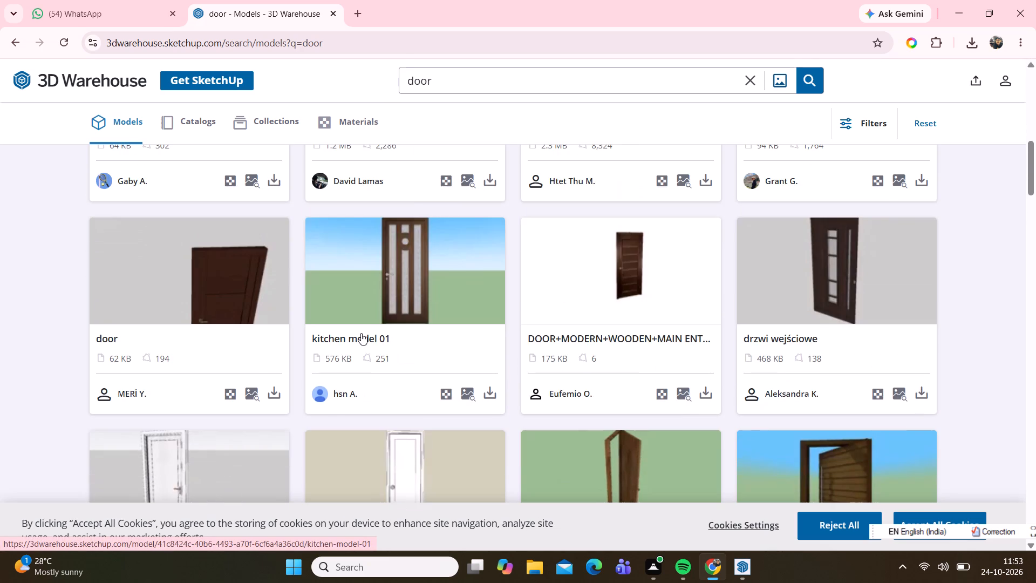
scroll(361, 333, down, 2)
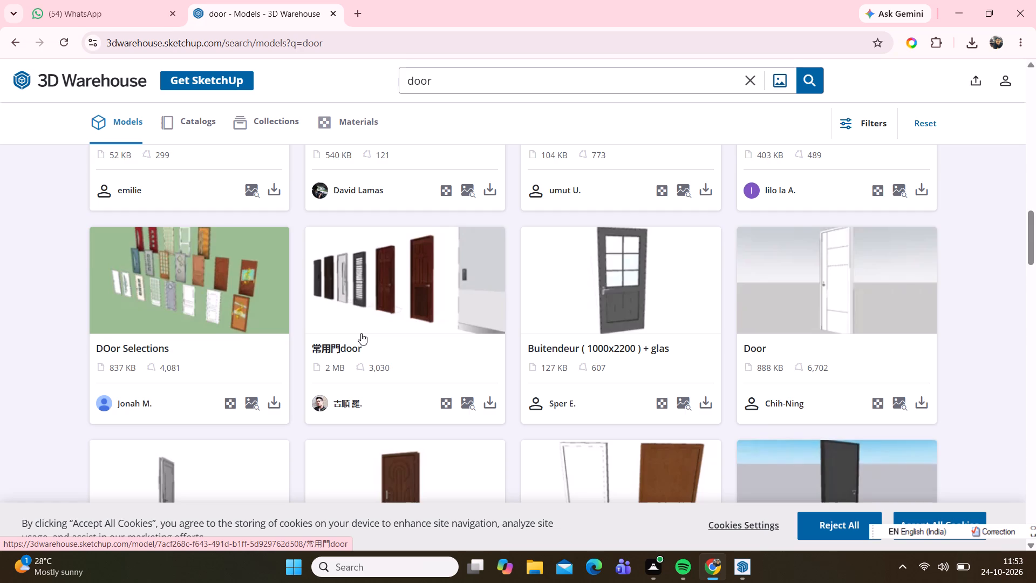
scroll(361, 333, down, 2)
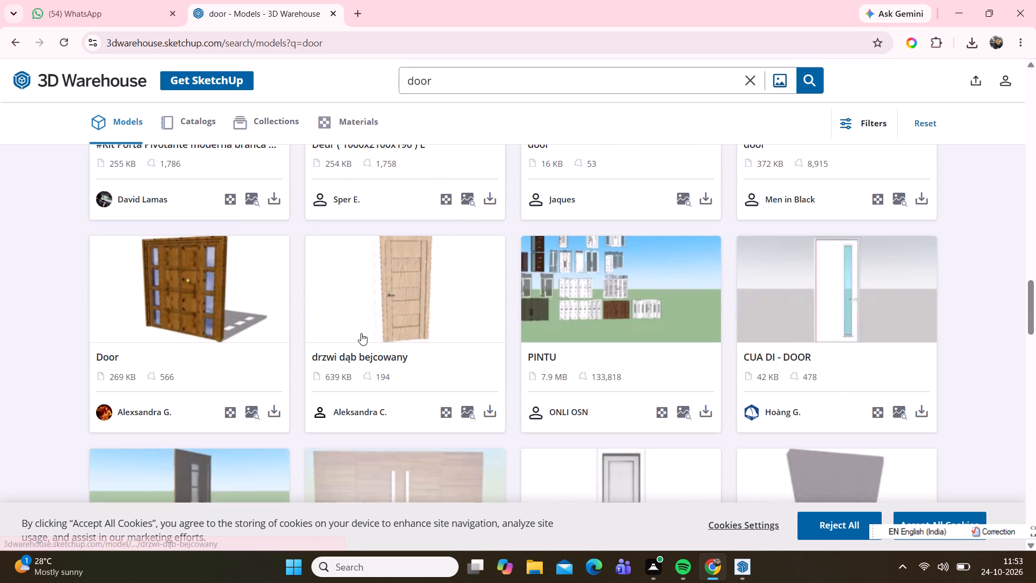
scroll(361, 333, down, 1)
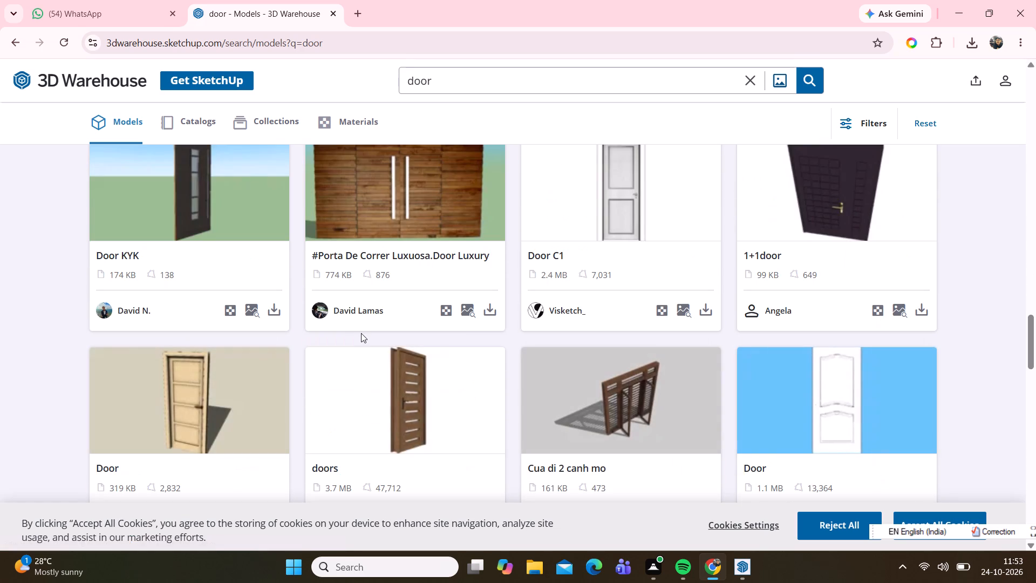
scroll(361, 333, down, 1)
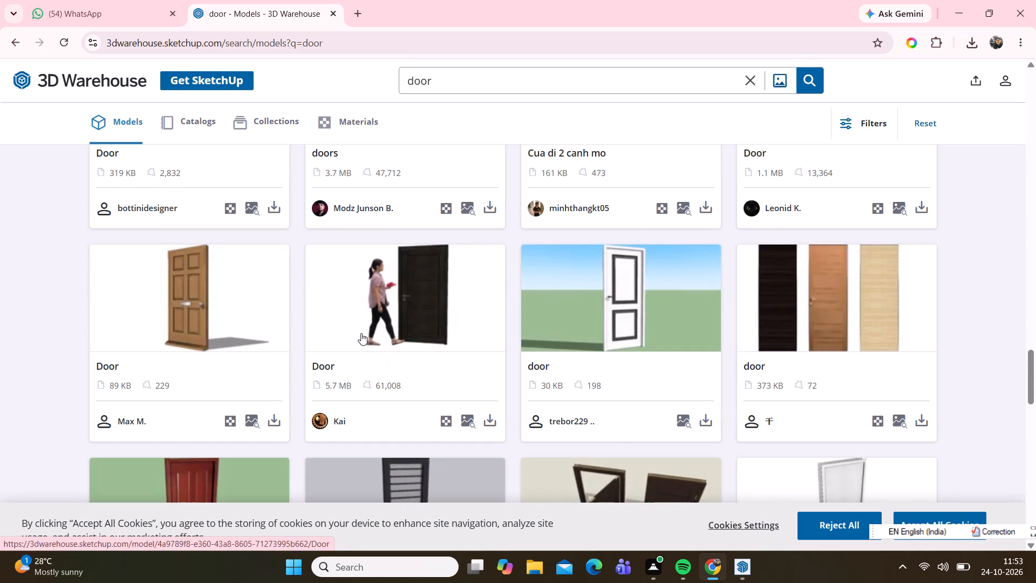
scroll(361, 333, down, 3)
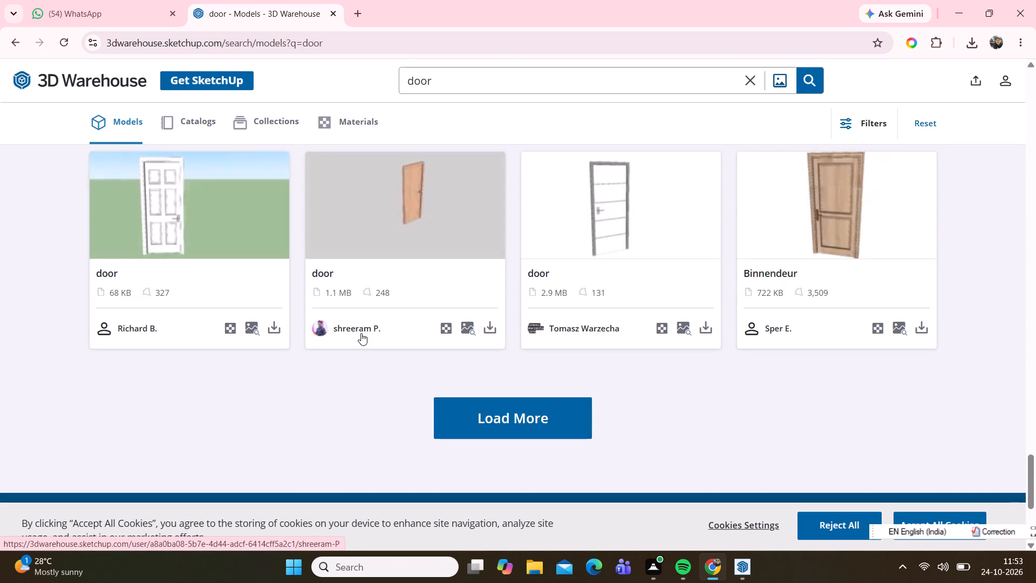
scroll(361, 333, up, 7)
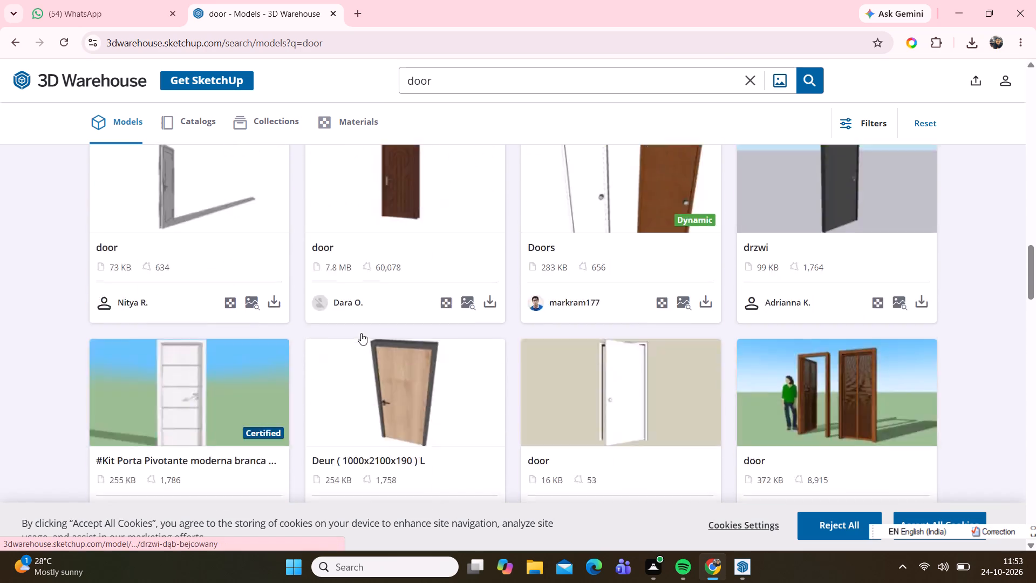
scroll(361, 333, up, 1)
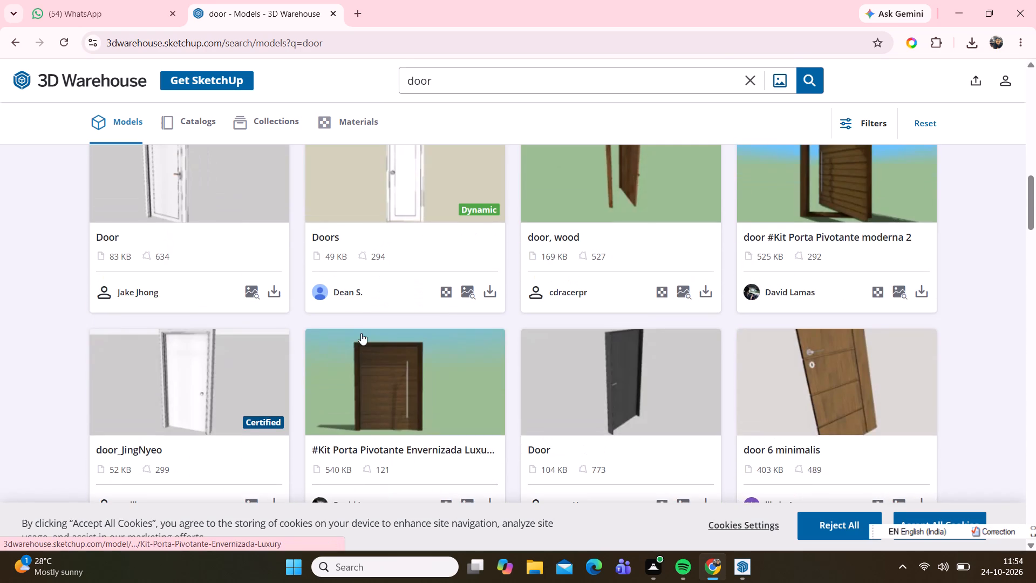
scroll(361, 333, up, 2)
scroll(361, 333, down, 1)
scroll(361, 333, up, 1)
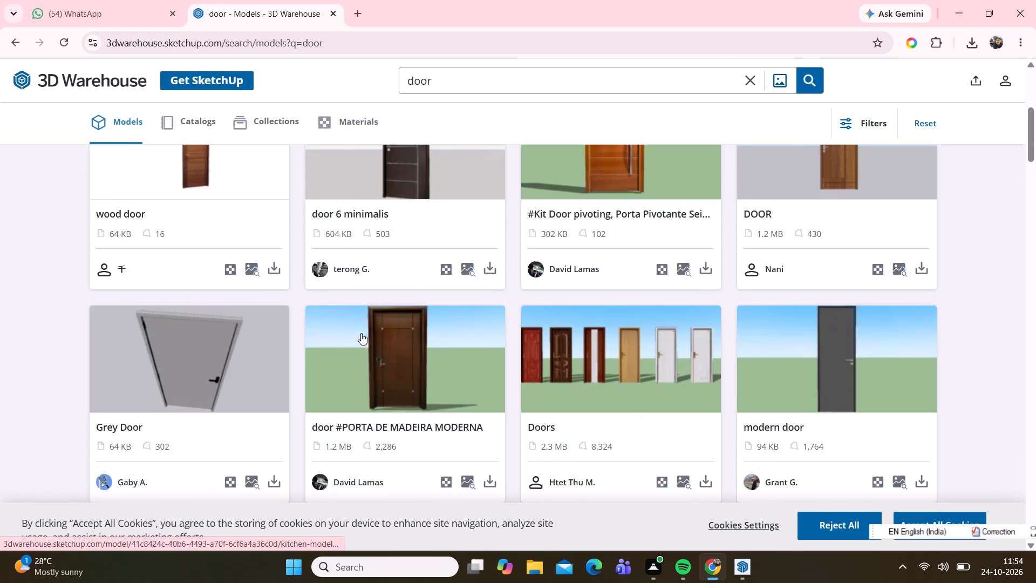
scroll(361, 333, up, 1)
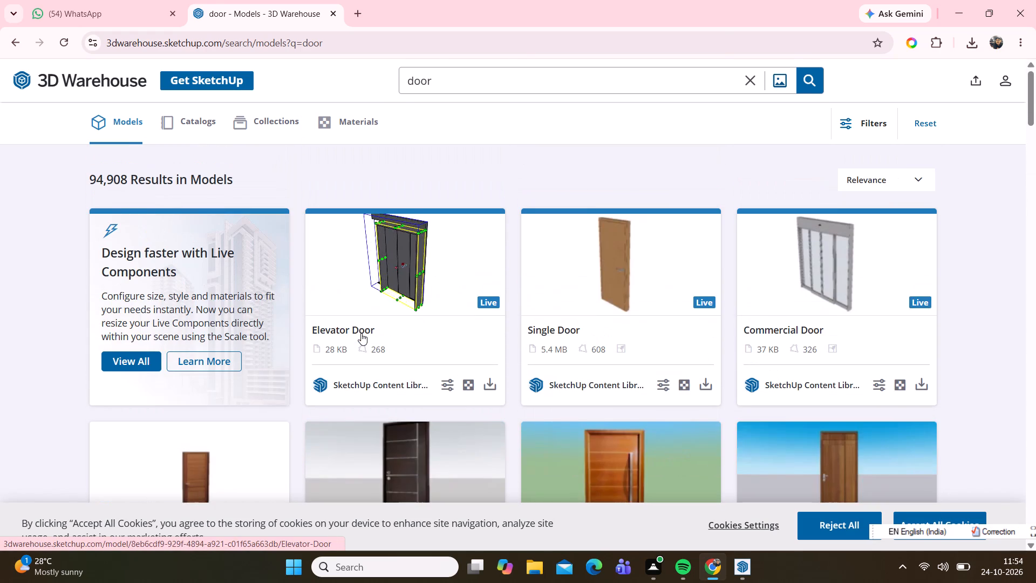
scroll(361, 333, down, 1)
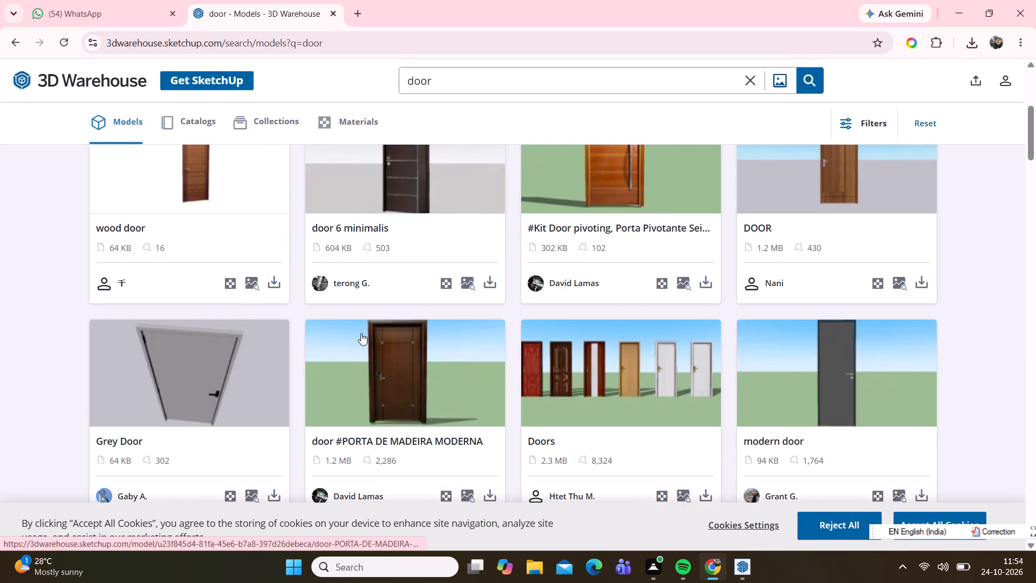
scroll(361, 333, down, 2)
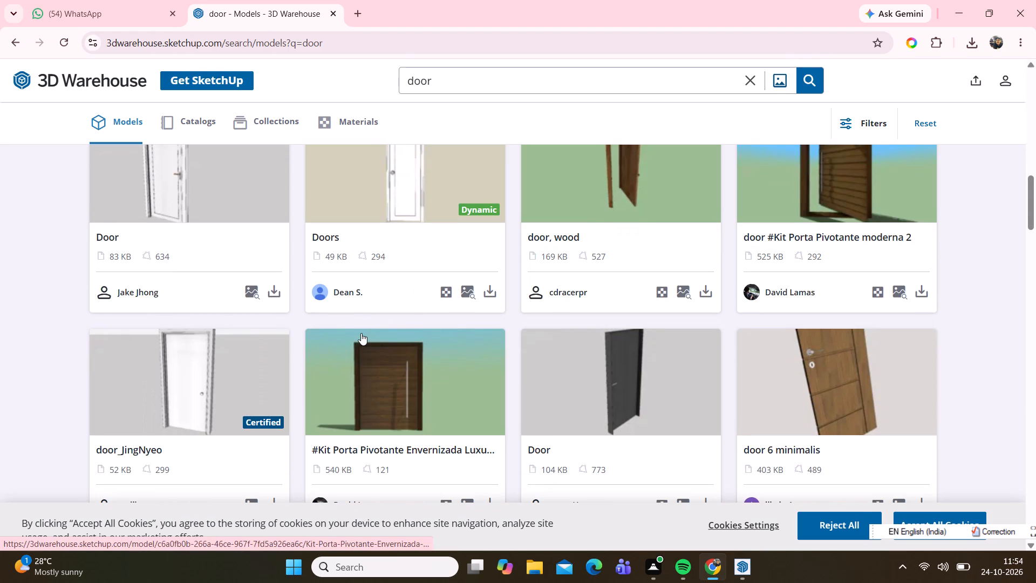
scroll(361, 333, down, 1)
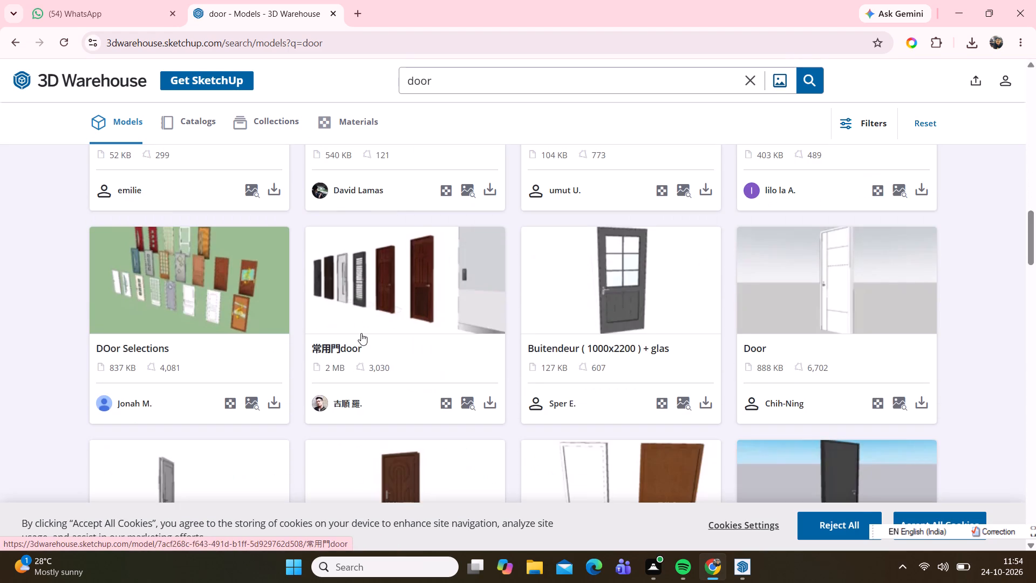
scroll(361, 333, down, 2)
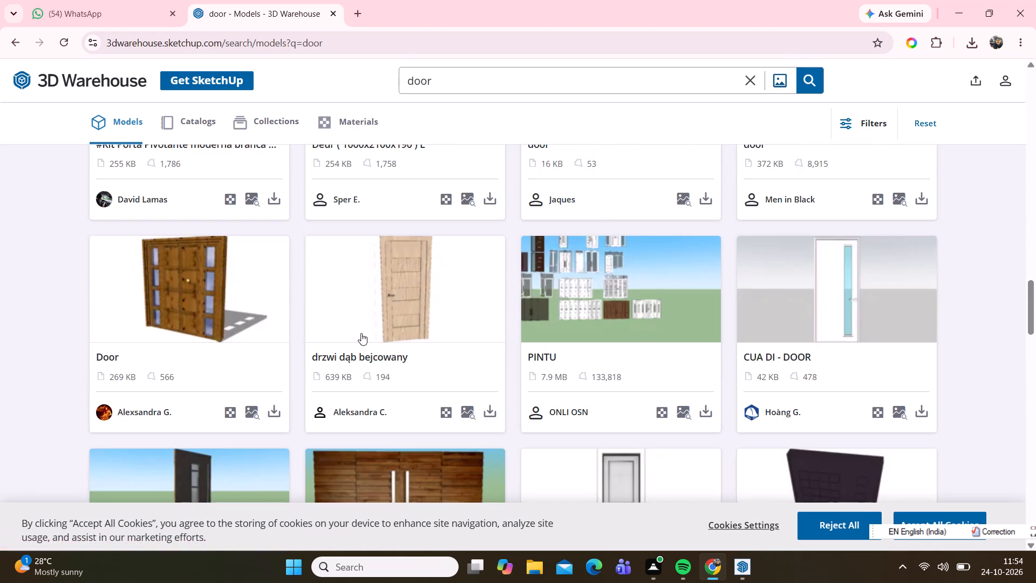
scroll(361, 333, down, 1)
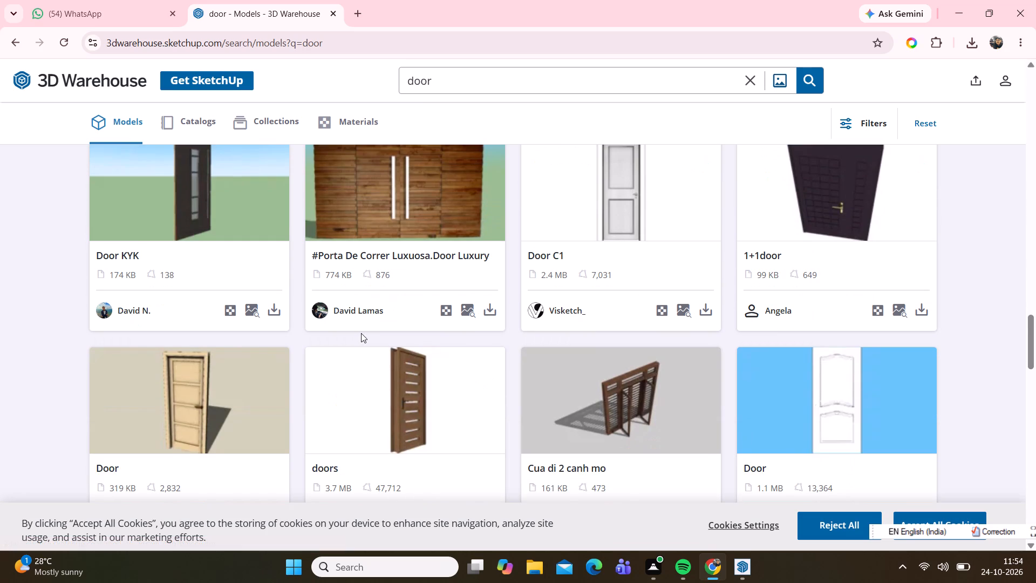
scroll(361, 333, down, 1)
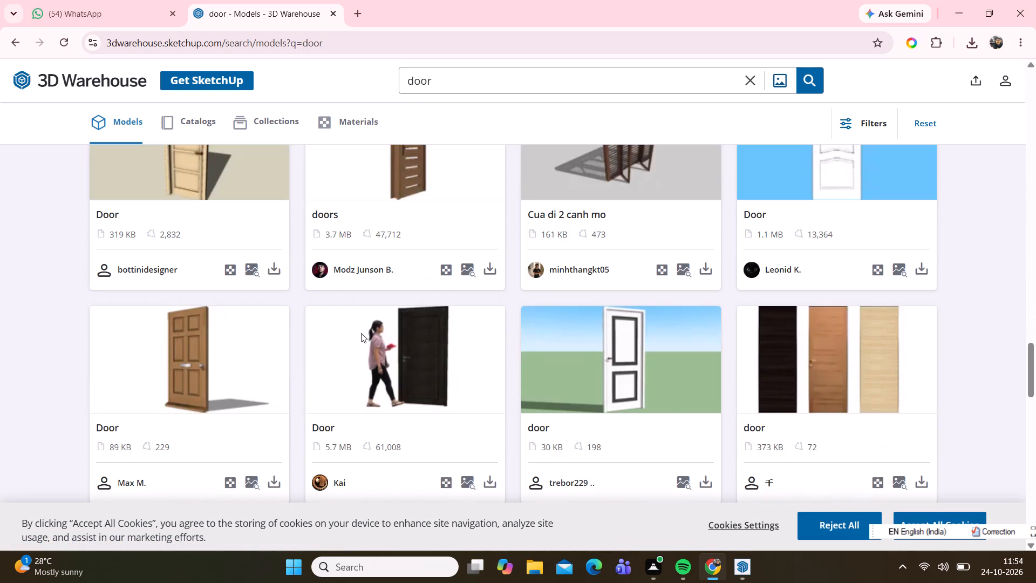
scroll(361, 333, down, 2)
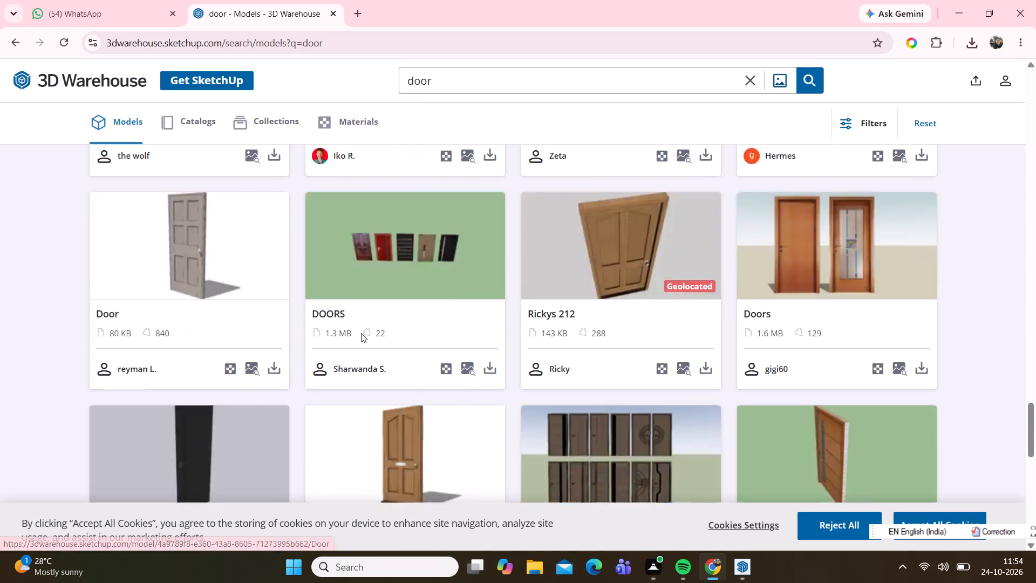
scroll(361, 333, down, 1)
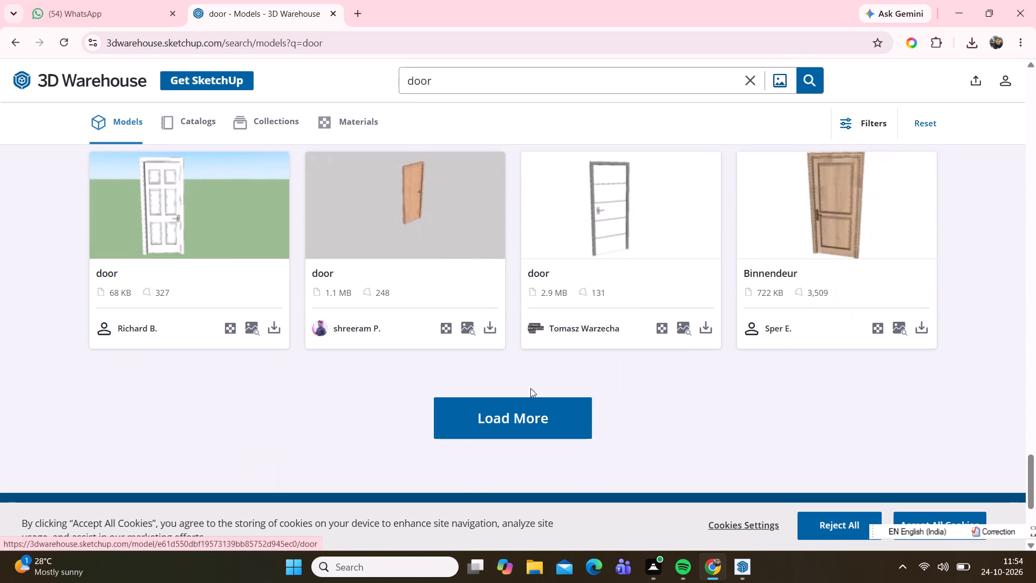
Load more door results and look through the additional models for a suitable one.
click(541, 418)
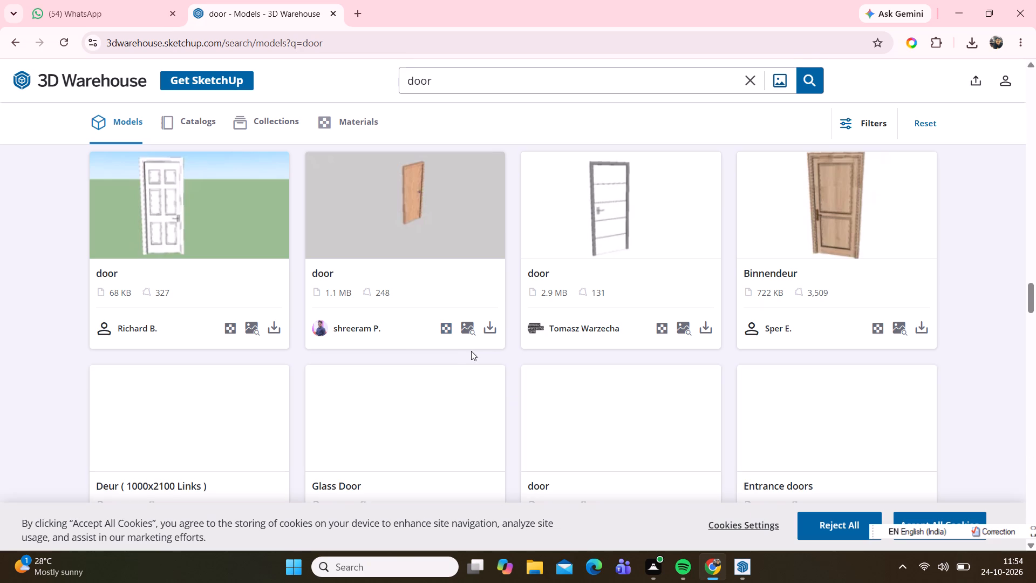
scroll(464, 336, down, 1)
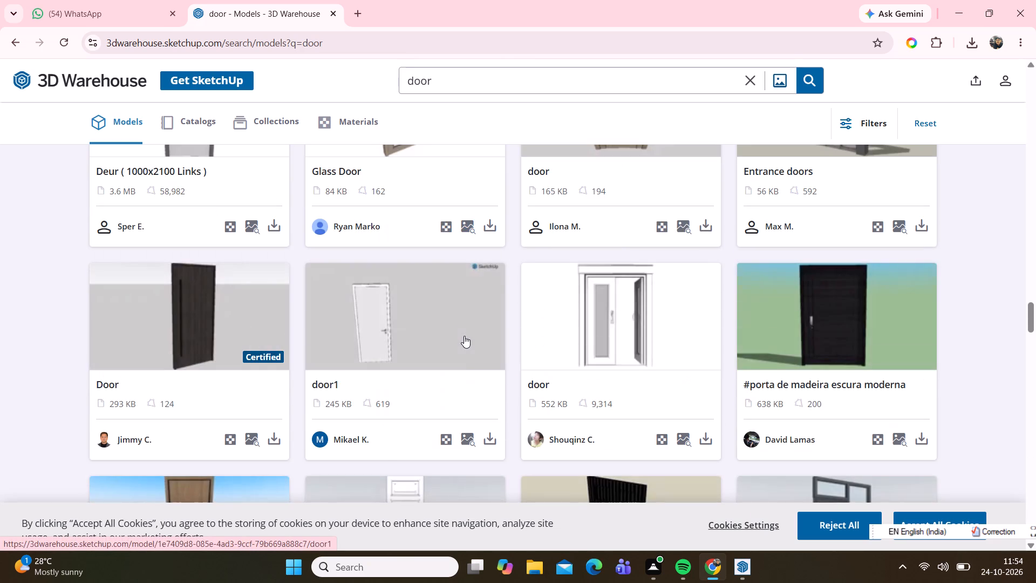
scroll(464, 336, down, 3)
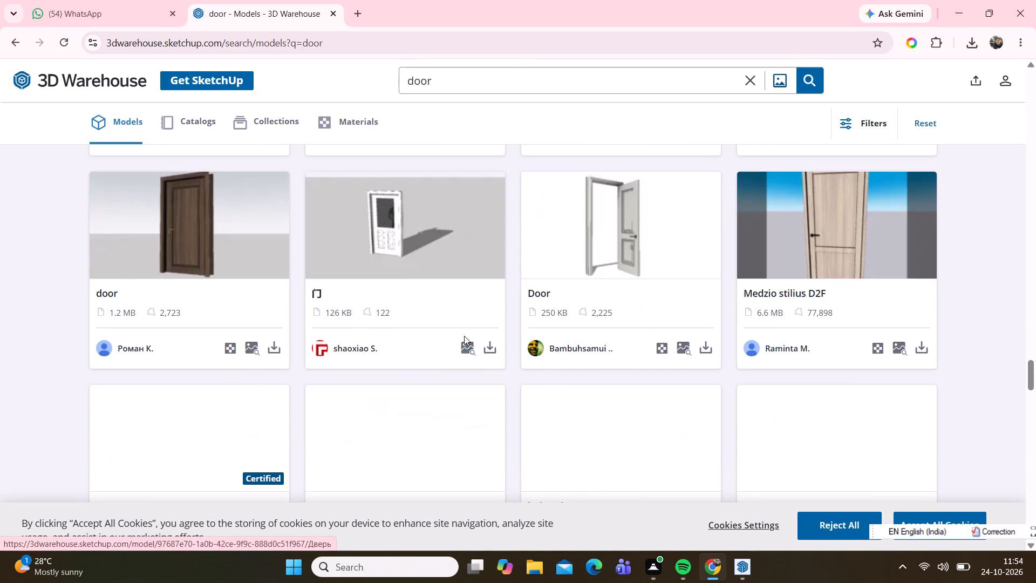
scroll(464, 336, down, 2)
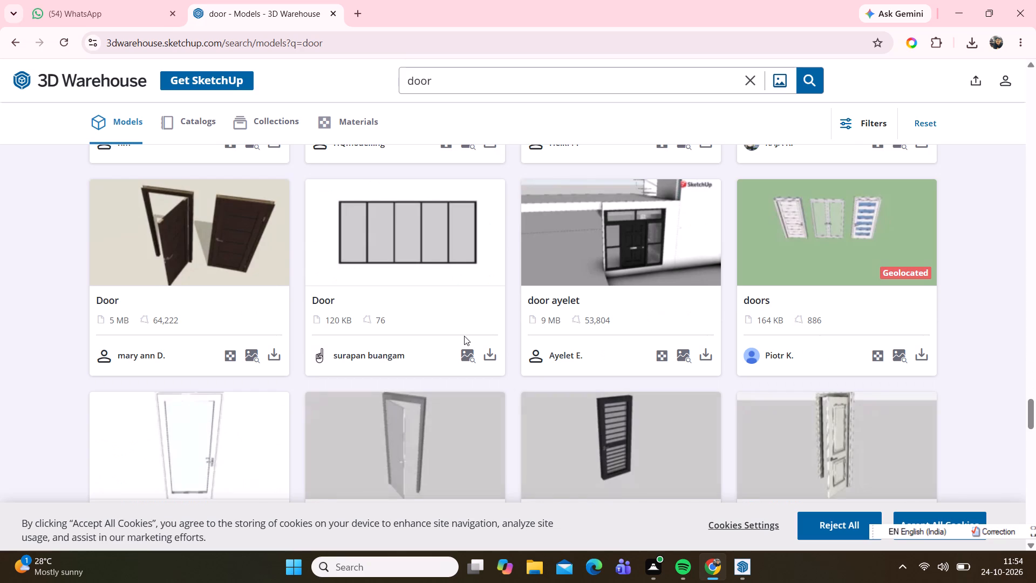
scroll(464, 336, down, 2)
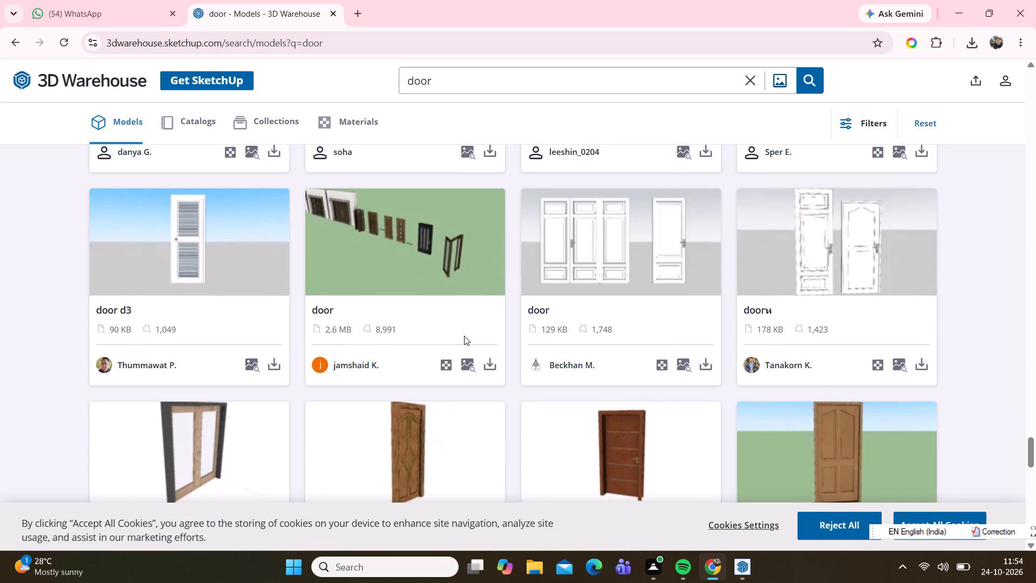
Refine the model search to "maindoor".
click(404, 76)
key(space)
text(main)
key(Return)
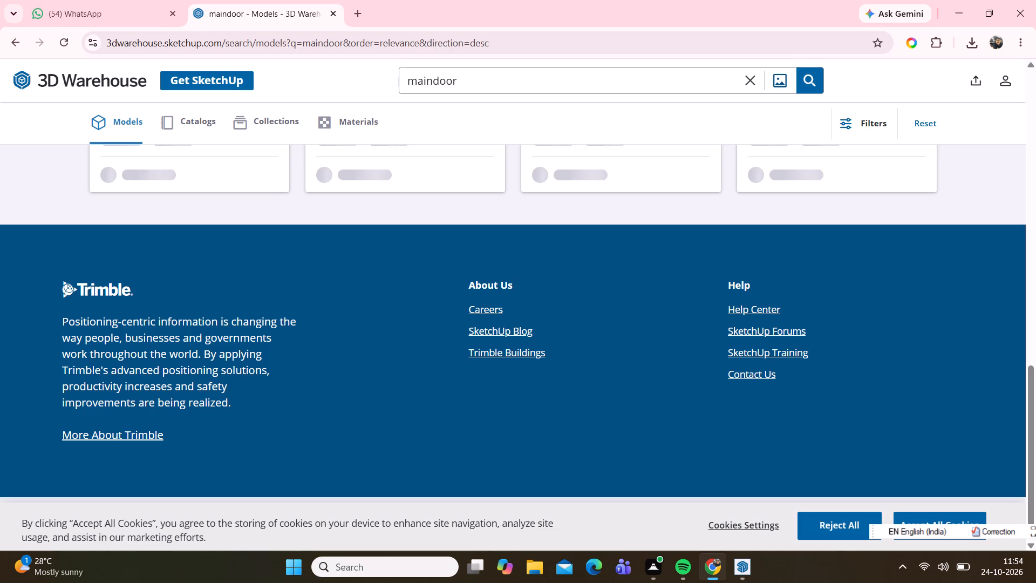
Look through the "maindoor" results for a main door model that suits the building elevation.
scroll(417, 281, up, 3)
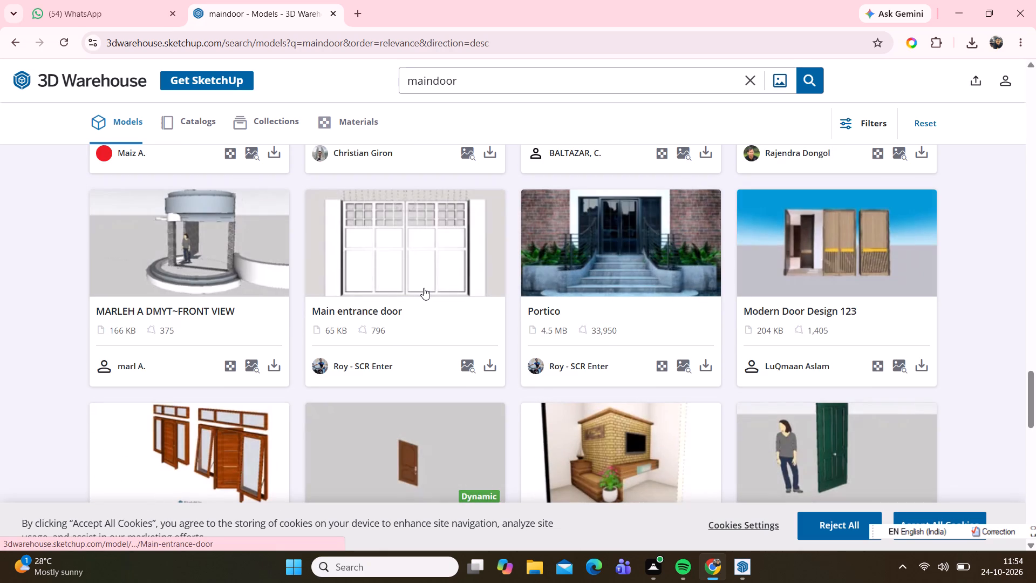
scroll(424, 288, up, 2)
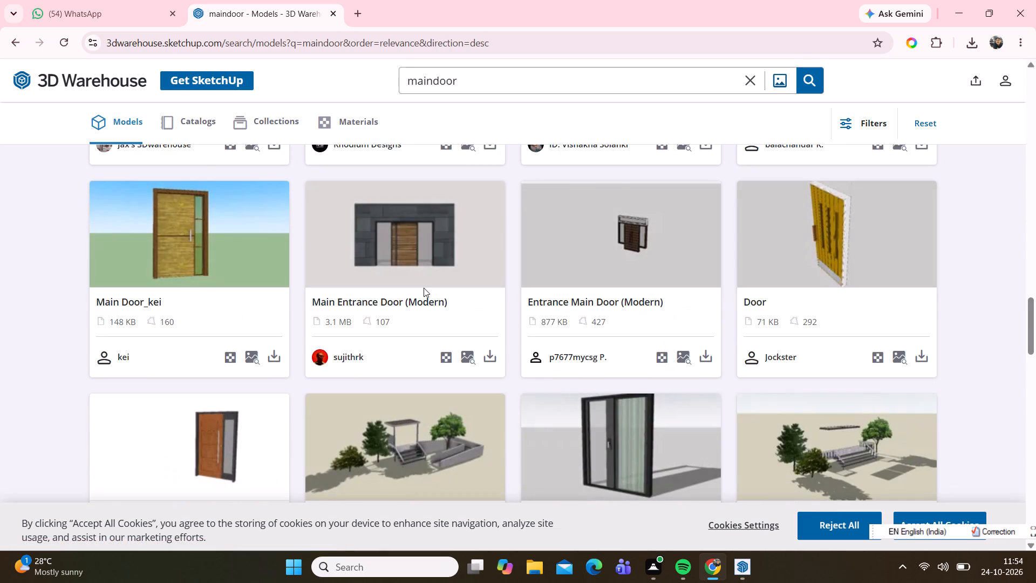
scroll(424, 288, up, 4)
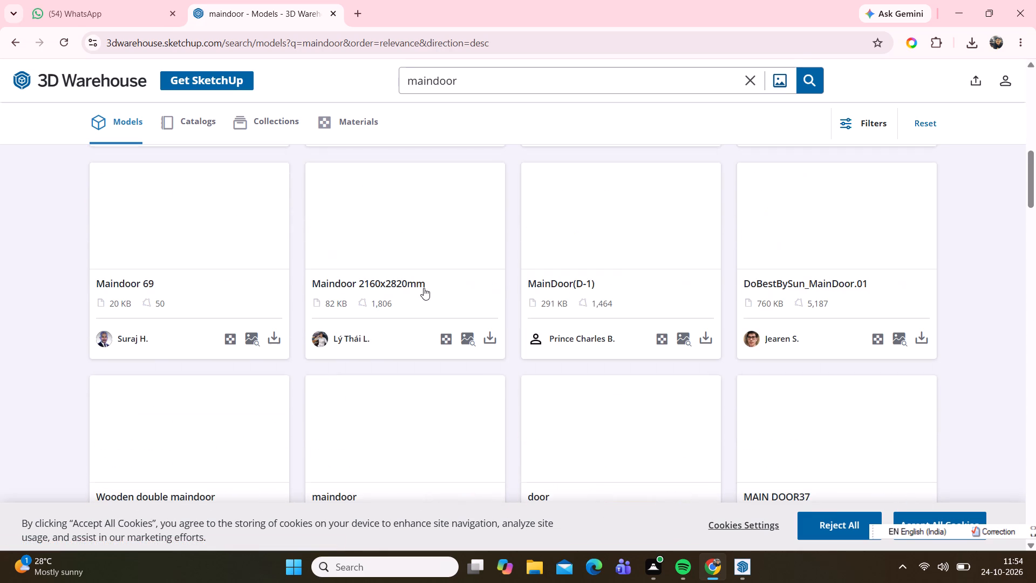
scroll(424, 288, up, 2)
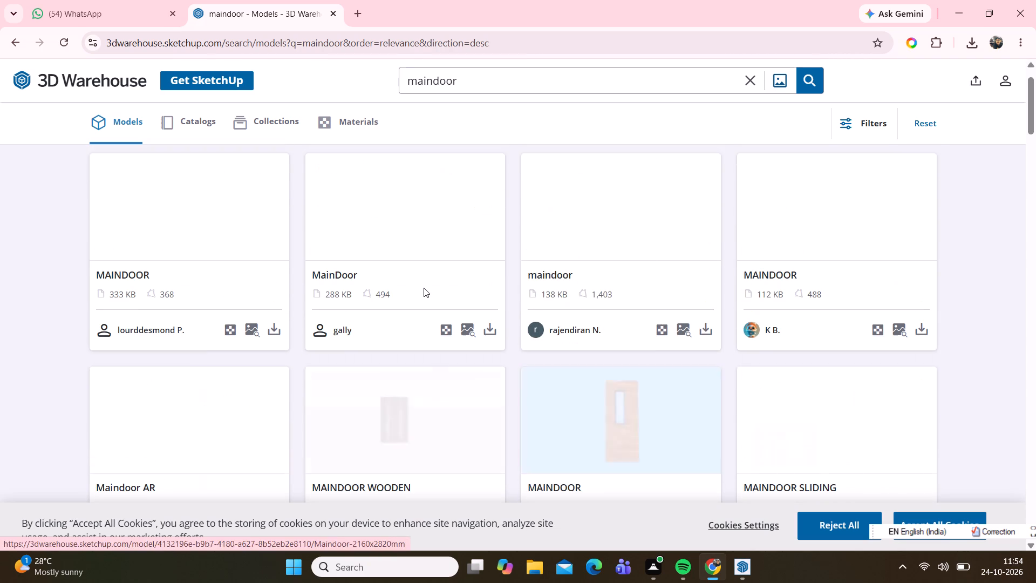
scroll(424, 288, up, 2)
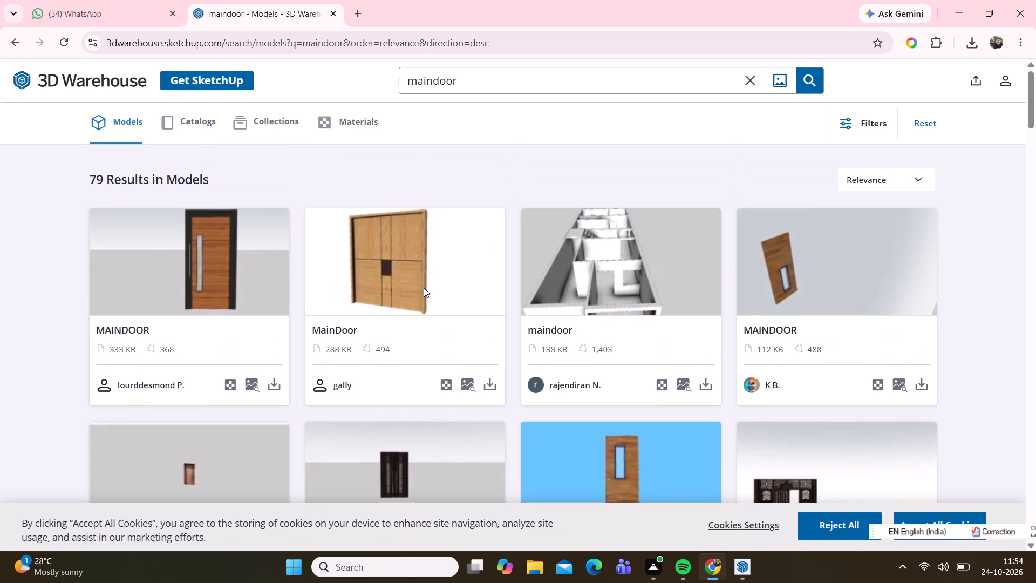
scroll(424, 288, down, 1)
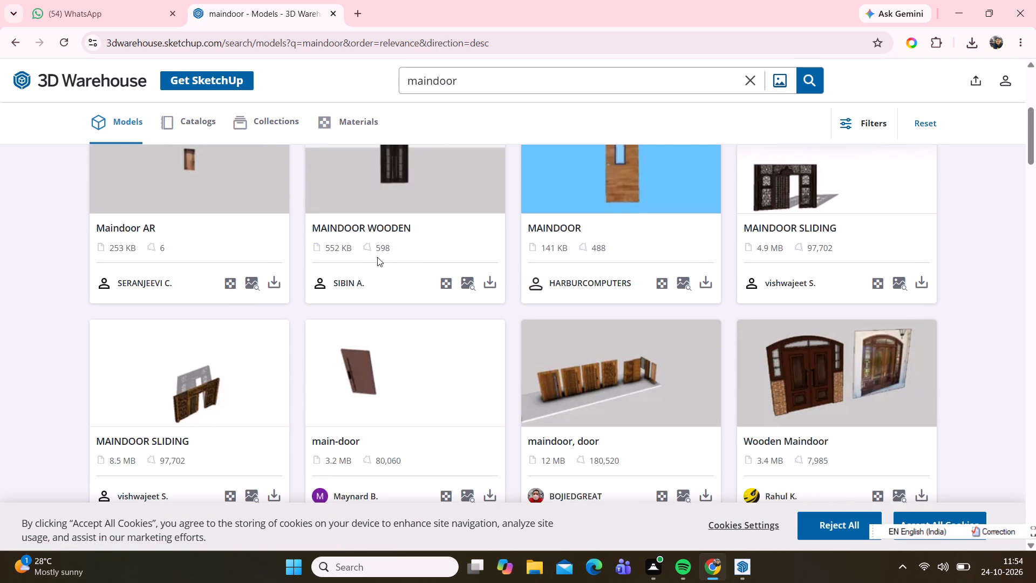
scroll(378, 254, up, 1)
scroll(378, 254, down, 1)
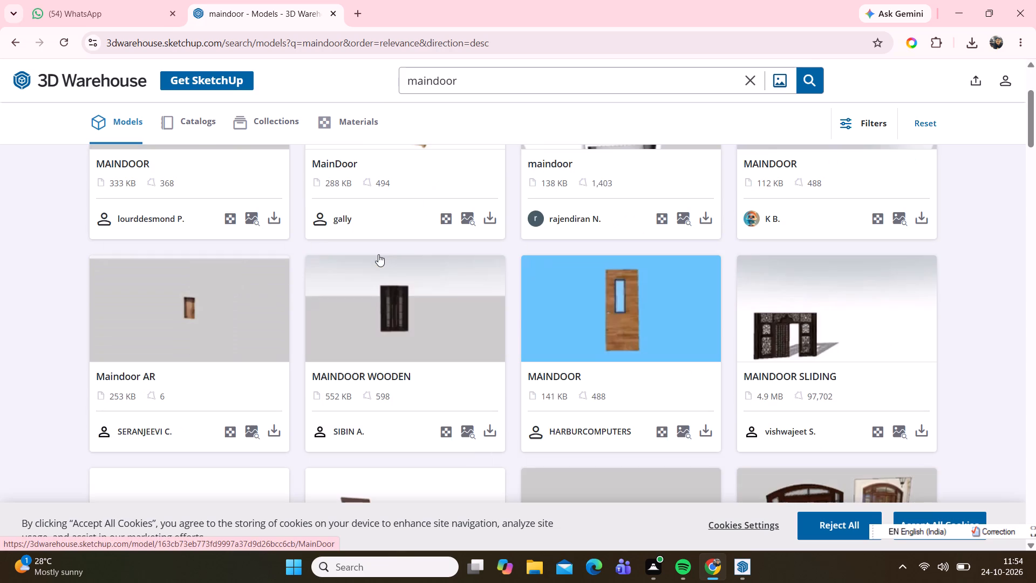
scroll(378, 254, down, 1)
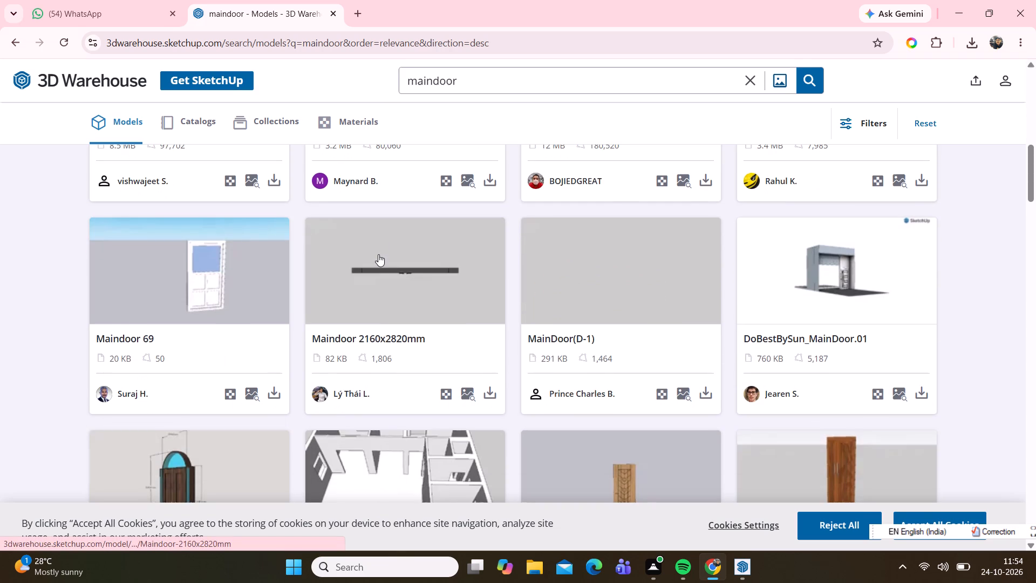
scroll(378, 254, down, 1)
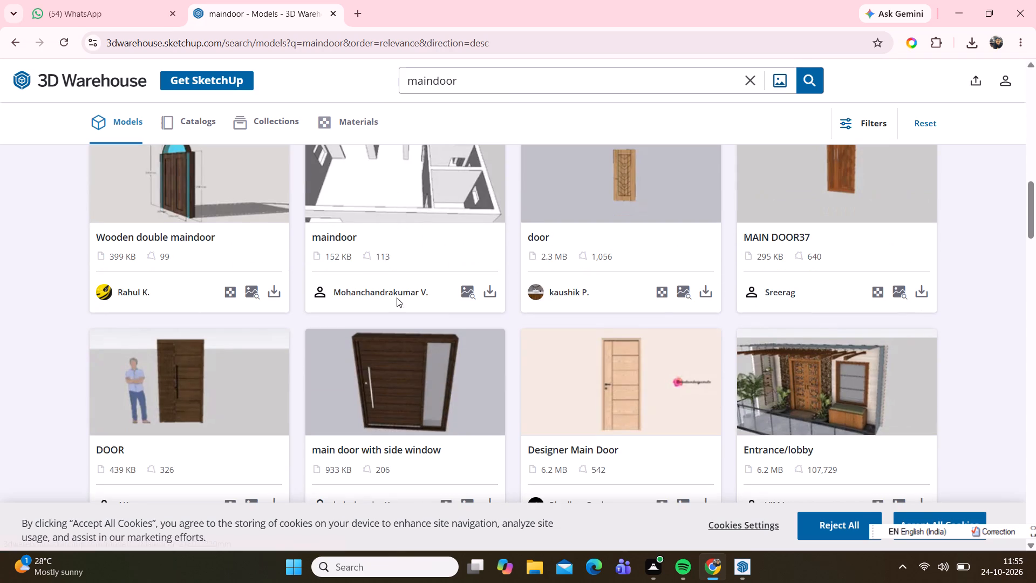
scroll(435, 375, down, 1)
scroll(434, 363, up, 1)
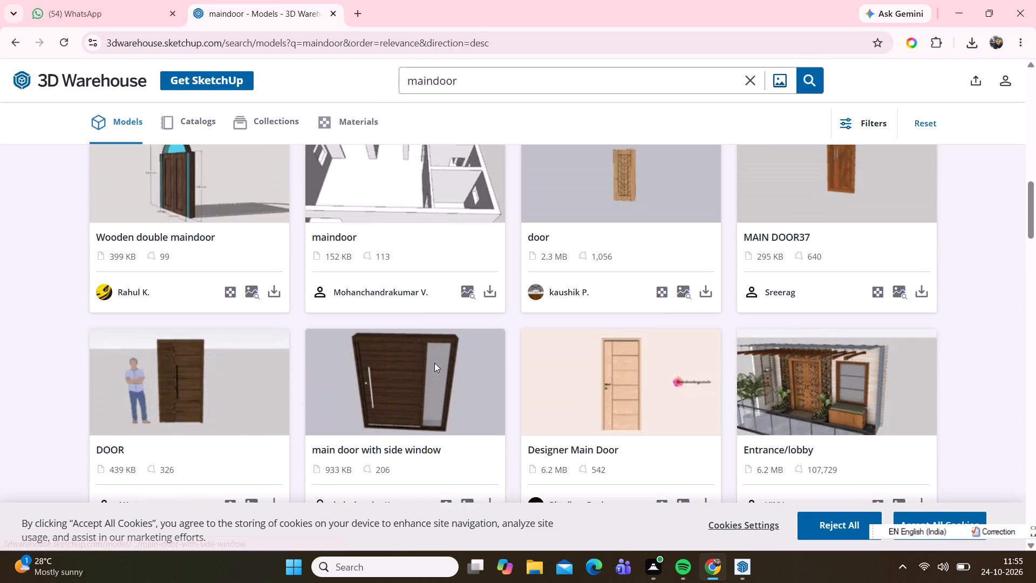
scroll(434, 363, down, 1)
scroll(434, 363, up, 1)
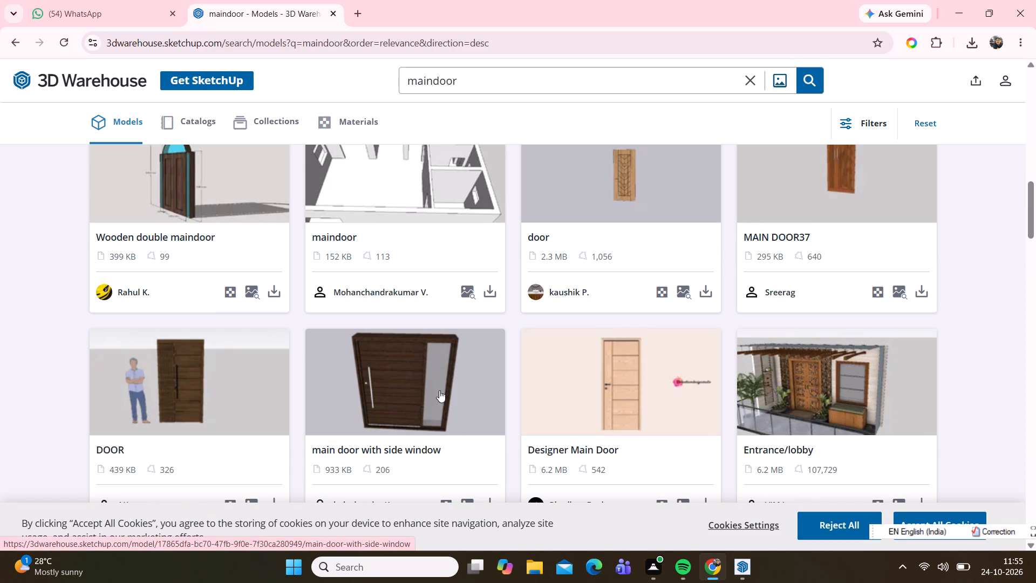
scroll(419, 391, up, 3)
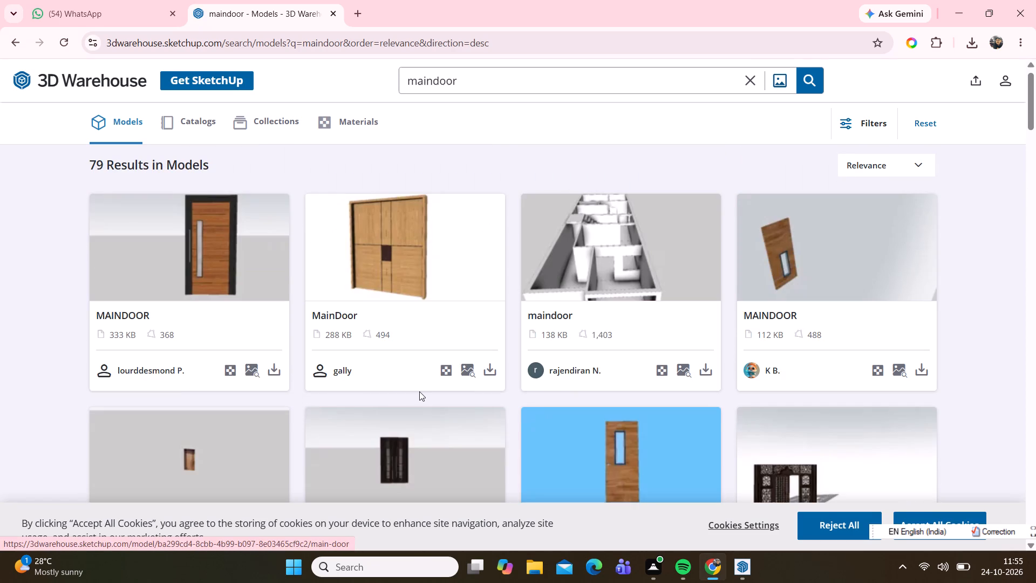
scroll(421, 391, up, 1)
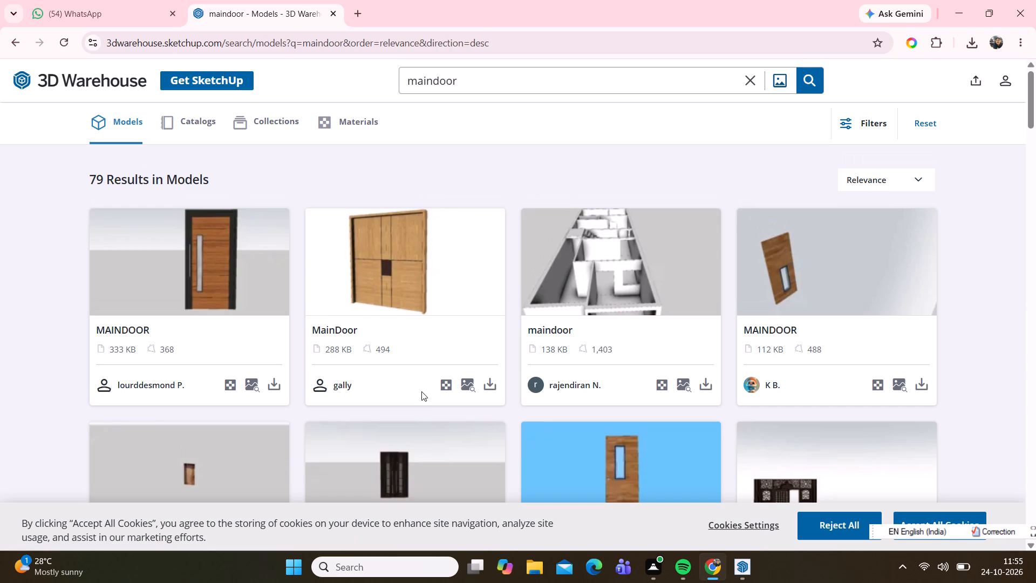
Change the model search back to "door" and look over the first results.
drag(432, 78, 323, 88)
key(BackSpace)
key(Return)
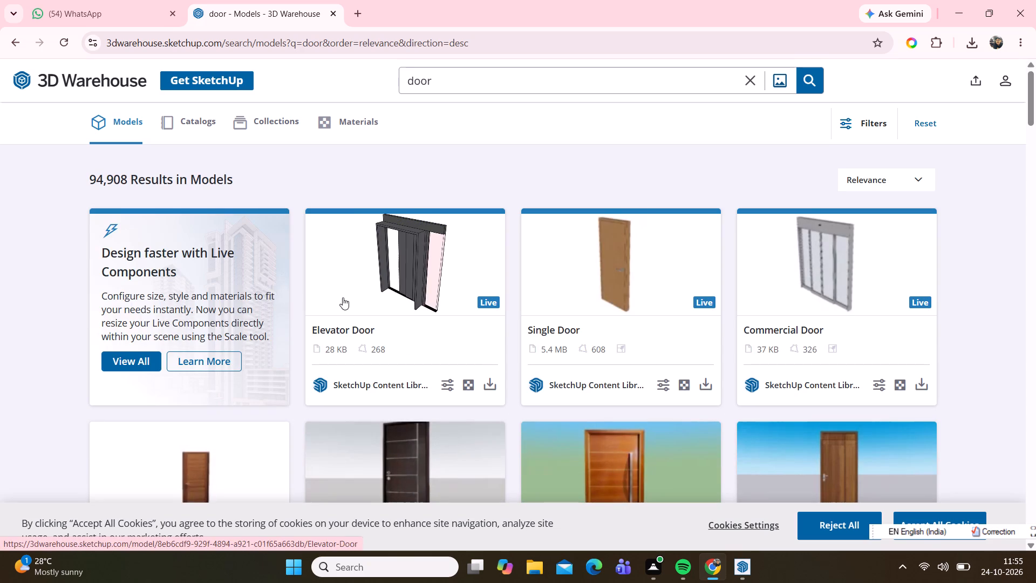
scroll(343, 297, down, 1)
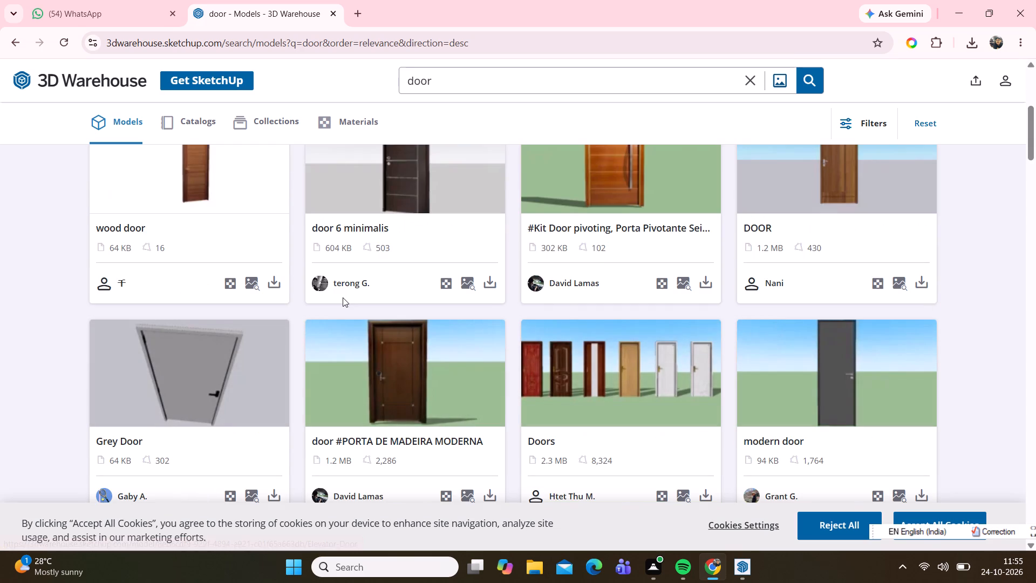
scroll(343, 297, up, 1)
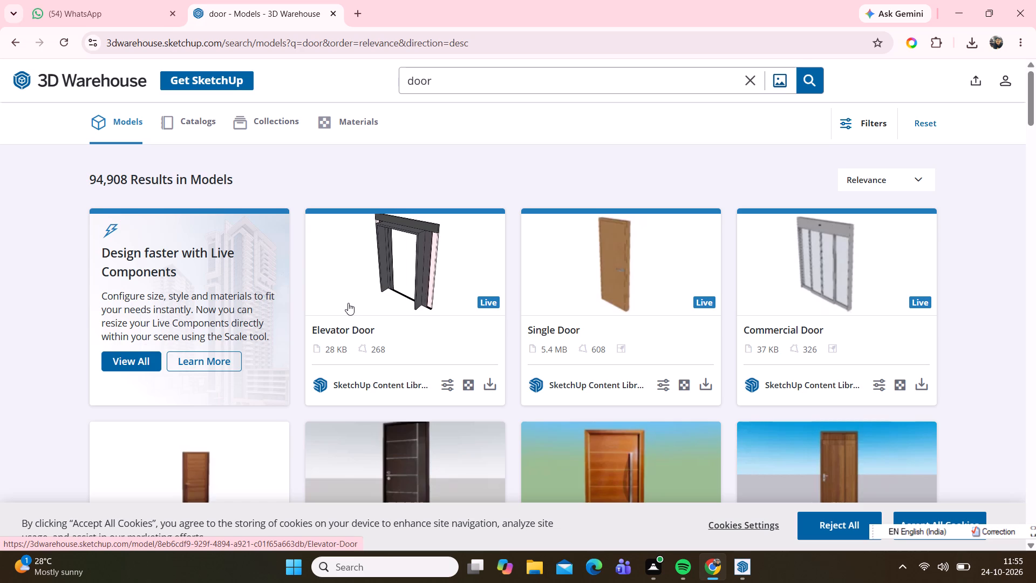
Refine the model search to "front door".
click(403, 78)
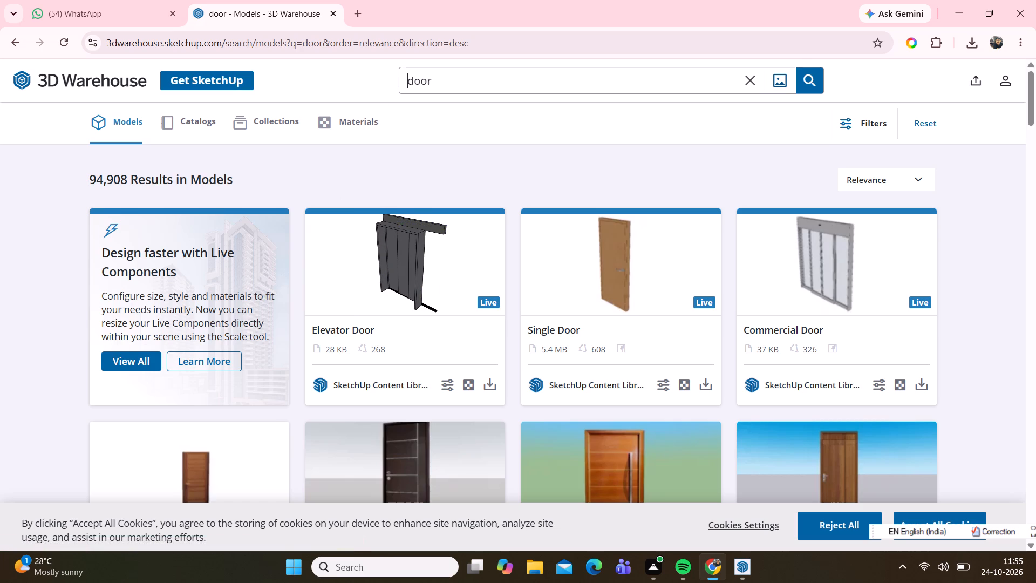
key(r)
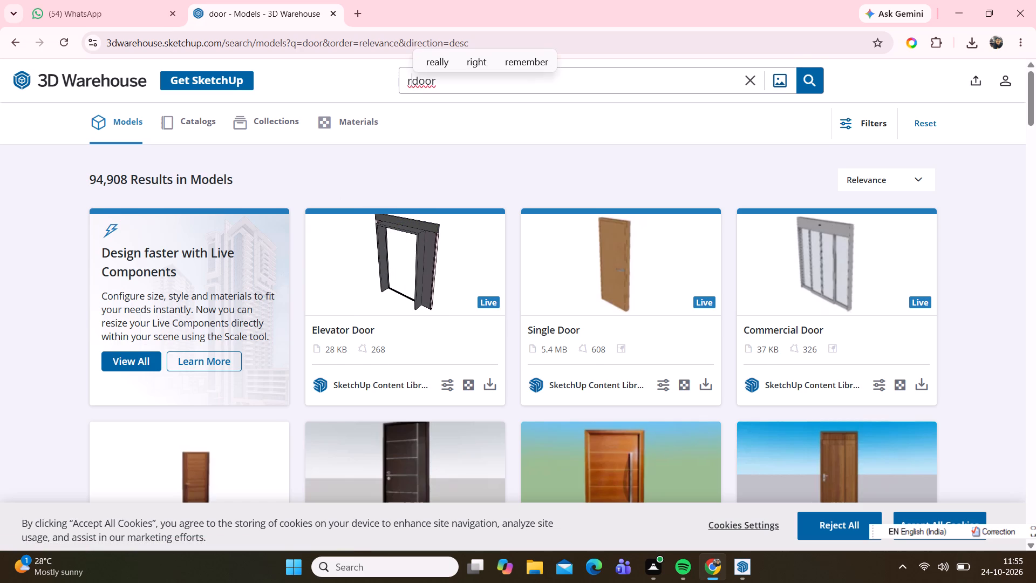
key(BackSpace)
text(front)
key(space)
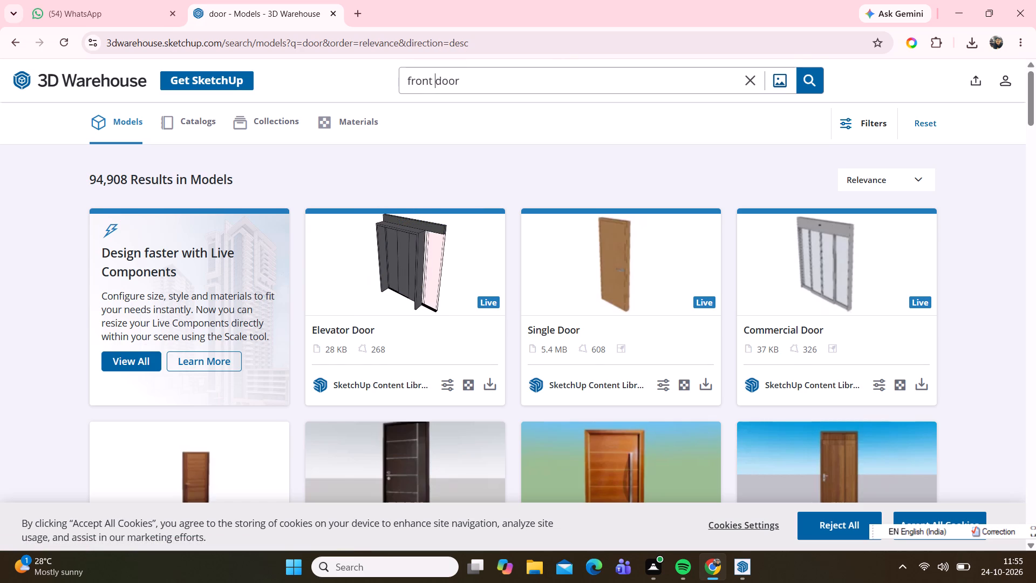
key(Return)
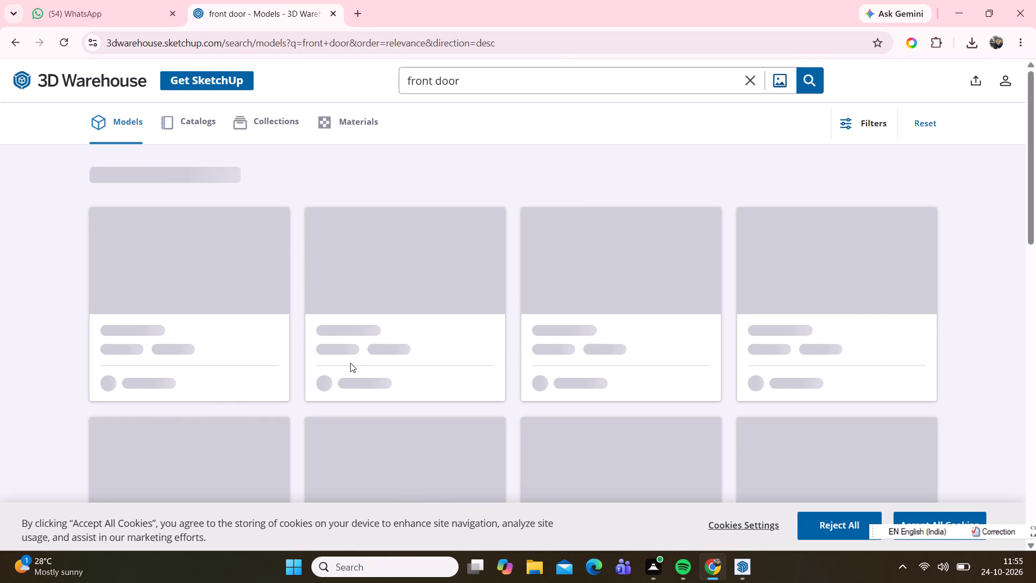
Request the download of the 633 KB geolocated dark-wood "Front Door" model with the long vertical handle.
scroll(404, 259, down, 1)
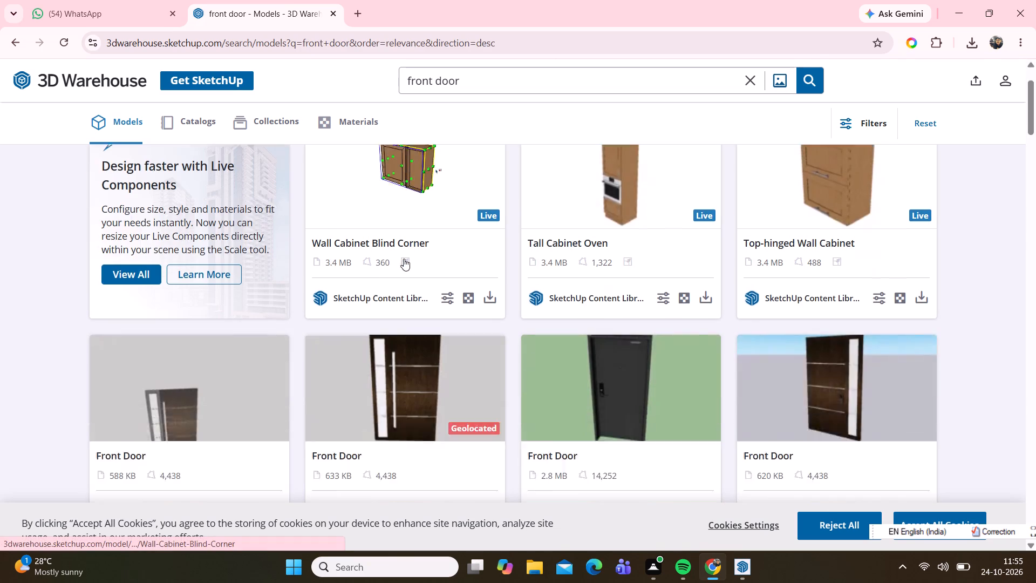
click(493, 287)
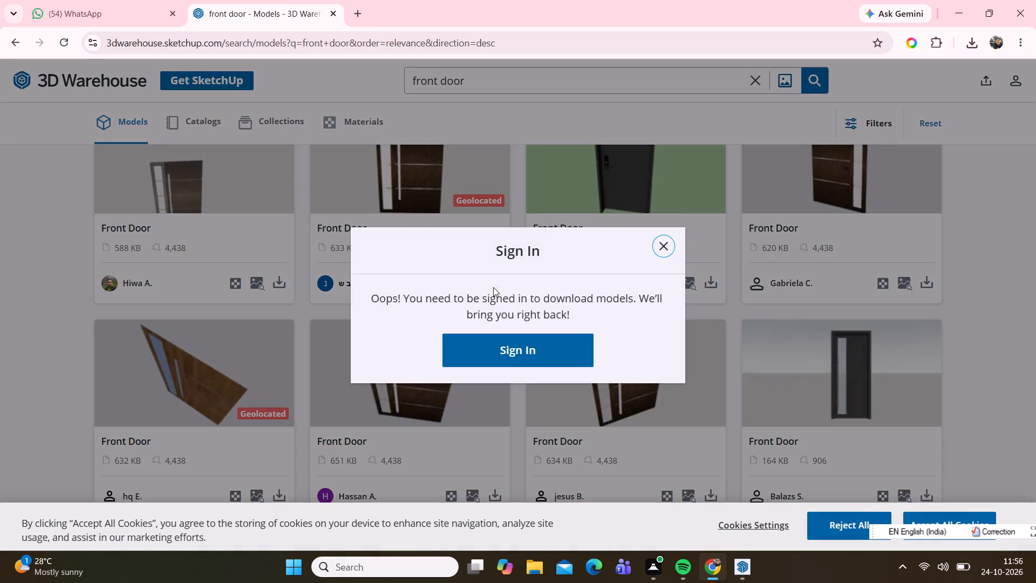
Sign in to Trimble with the Google account to allow the model download.
click(523, 348)
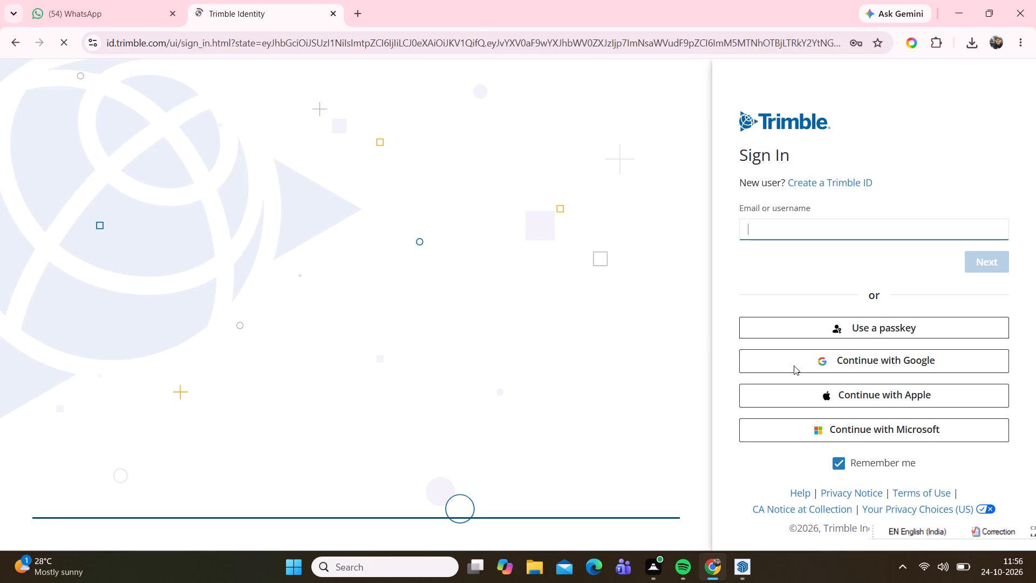
click(918, 363)
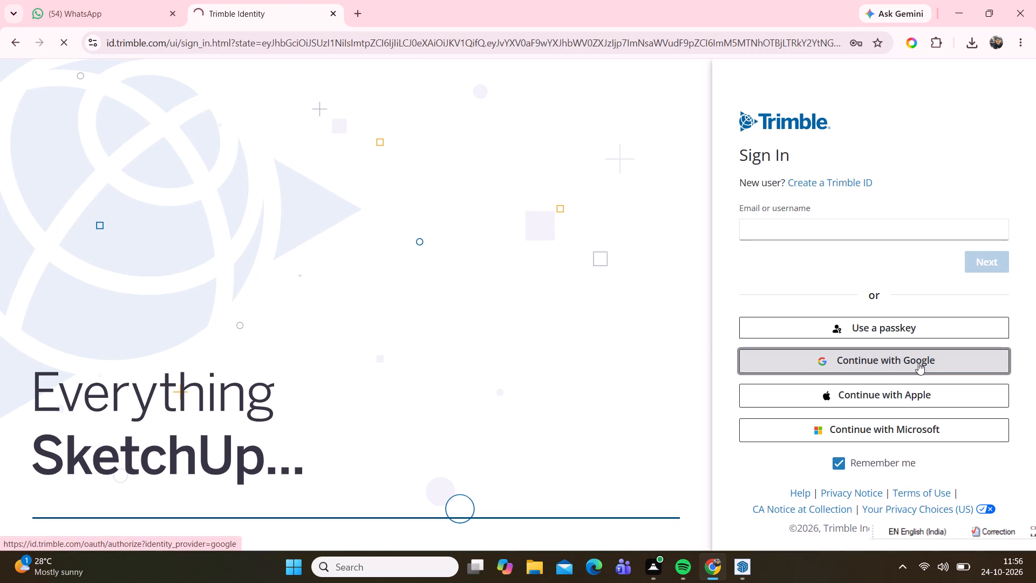
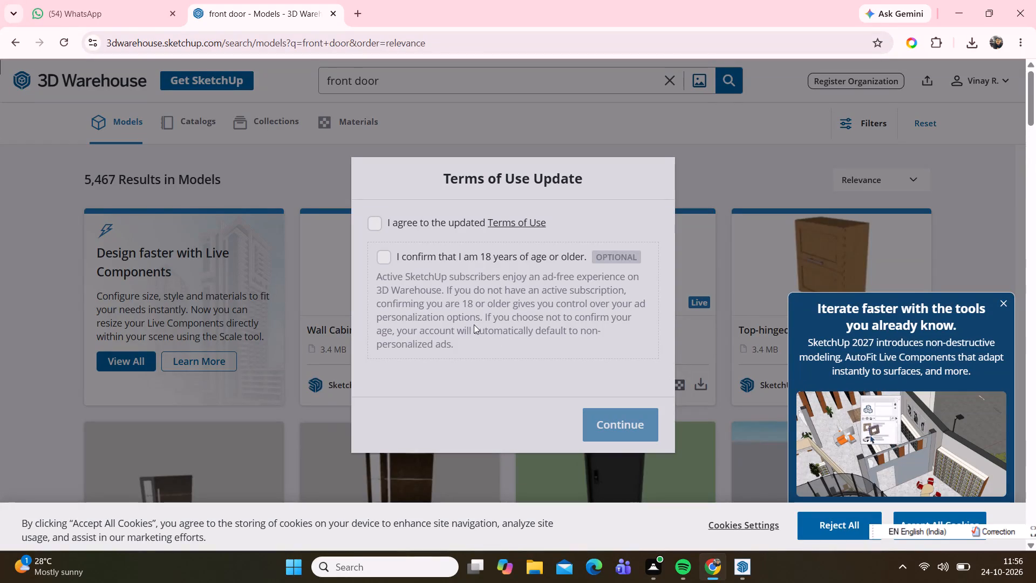
Agree to the updated Terms of Use, confirm being 18 years or older, and continue to the model results.
click(1003, 300)
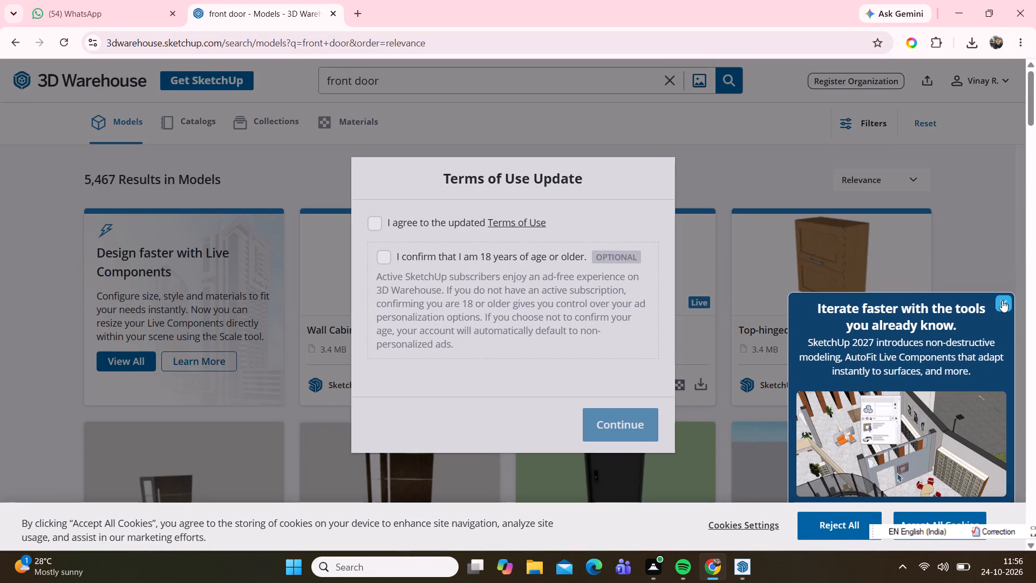
click(370, 220)
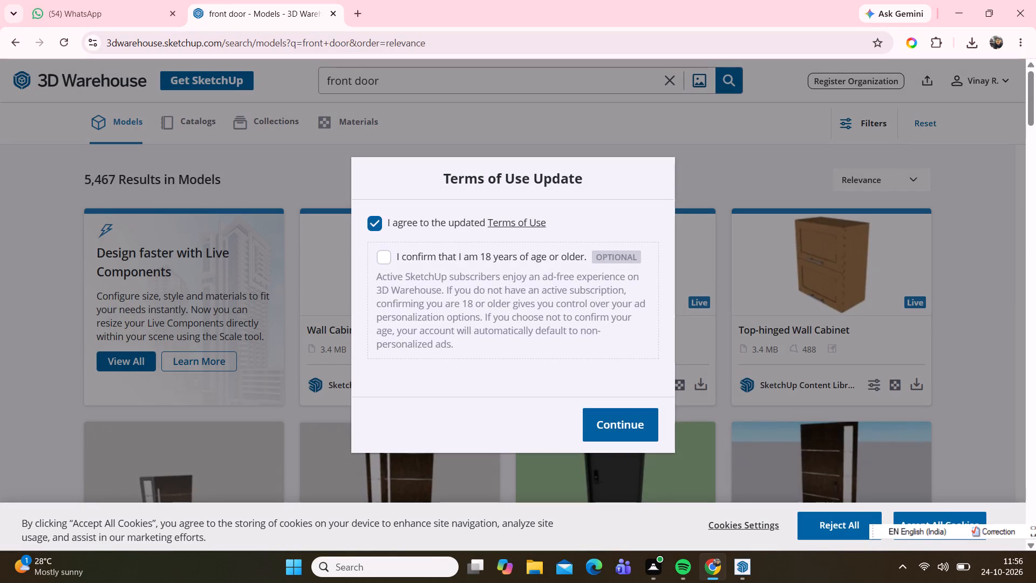
click(387, 256)
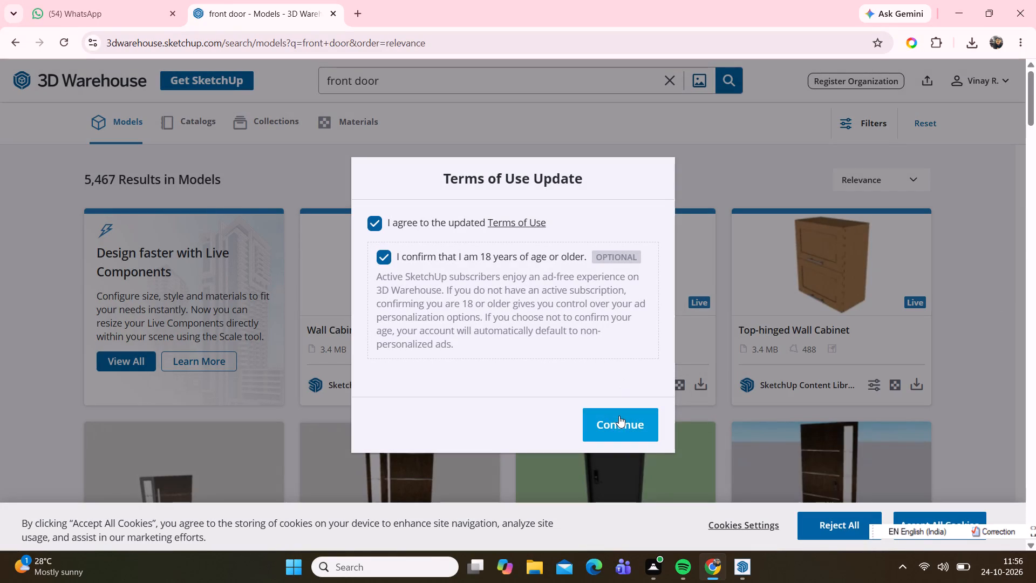
click(619, 418)
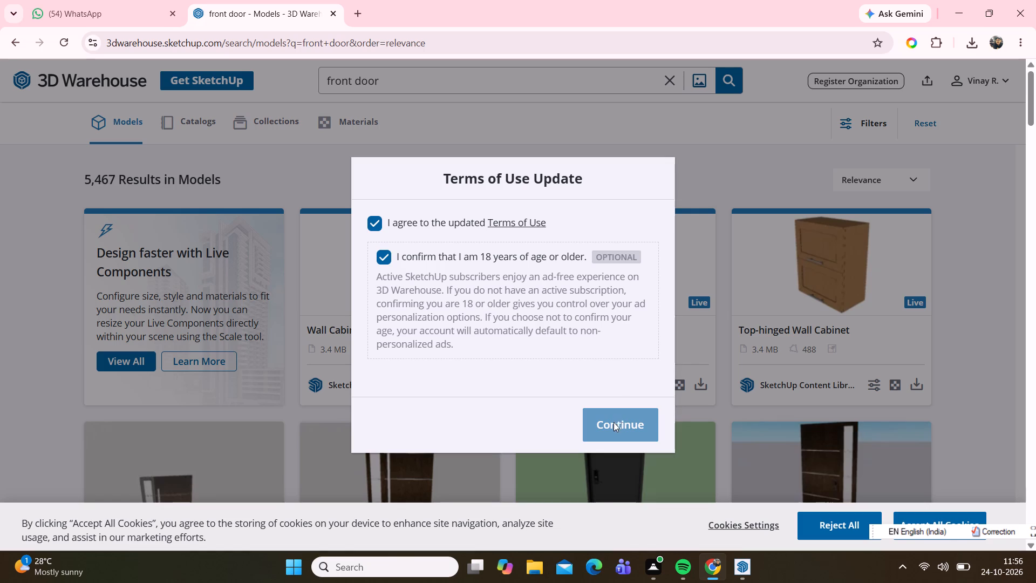
Download the 651 KB dark-wood "Front Door" model with the long vertical handle as a SketchUp file.
scroll(428, 352, down, 1)
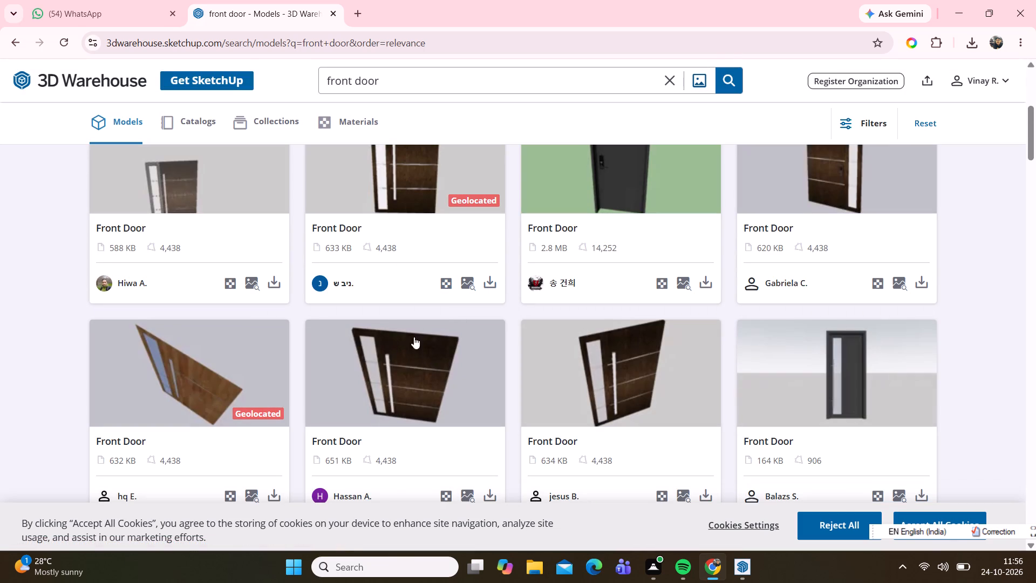
scroll(370, 332, down, 1)
scroll(376, 319, up, 1)
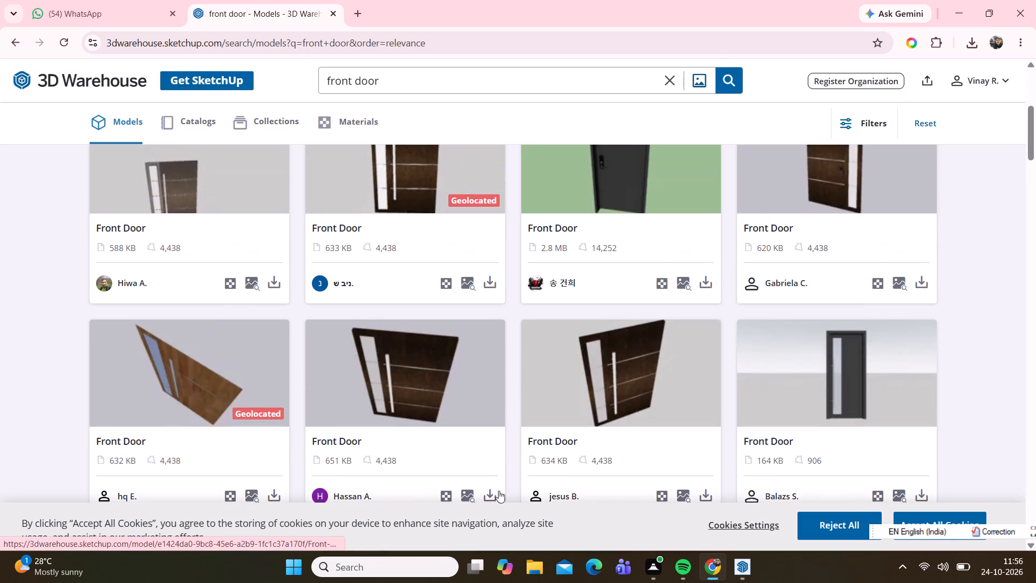
click(493, 494)
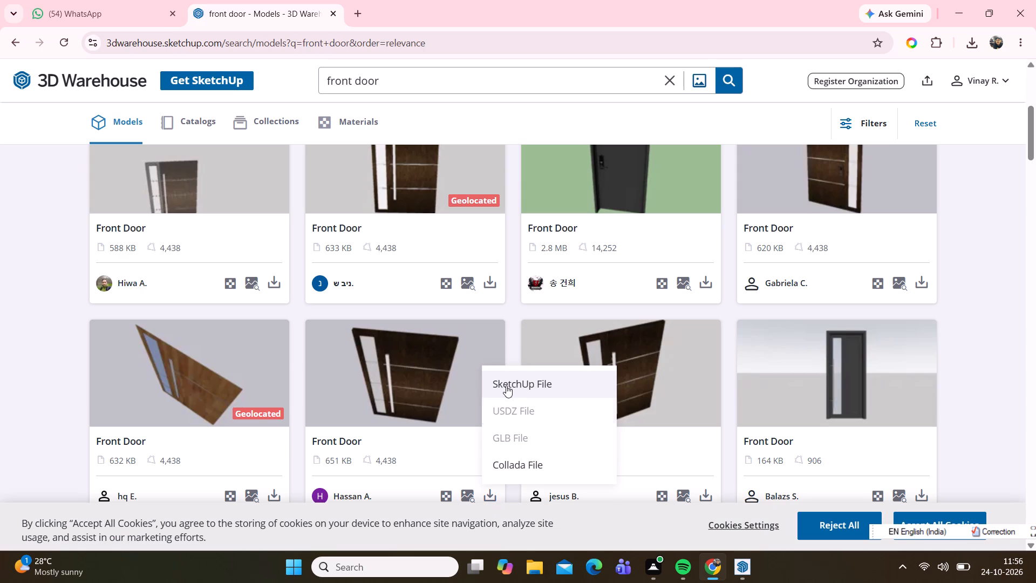
click(507, 384)
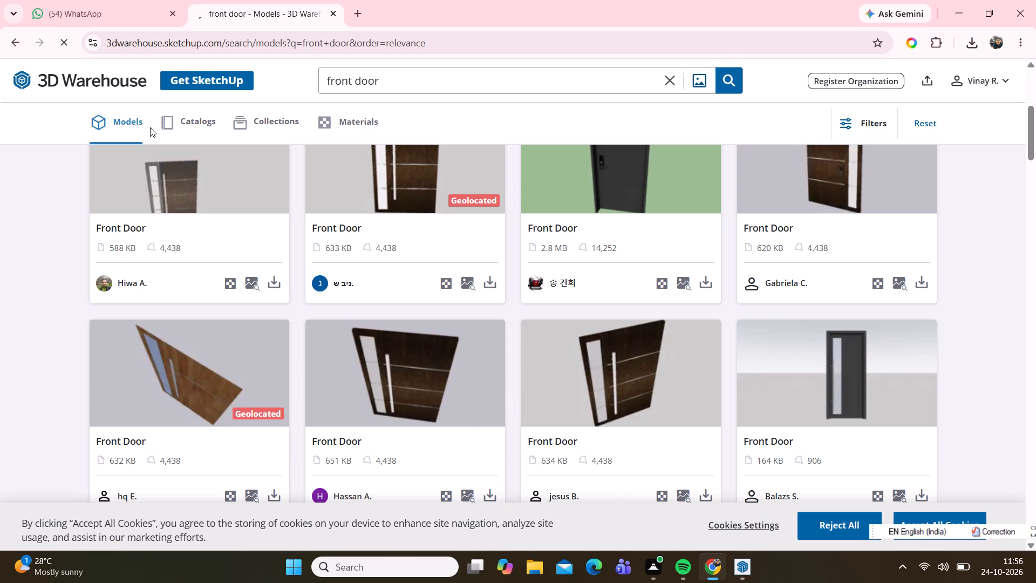
Switch to SketchUp and import the downloaded door file "Untitled (8)" from Downloads into the building model.
click(746, 565)
click(11, 21)
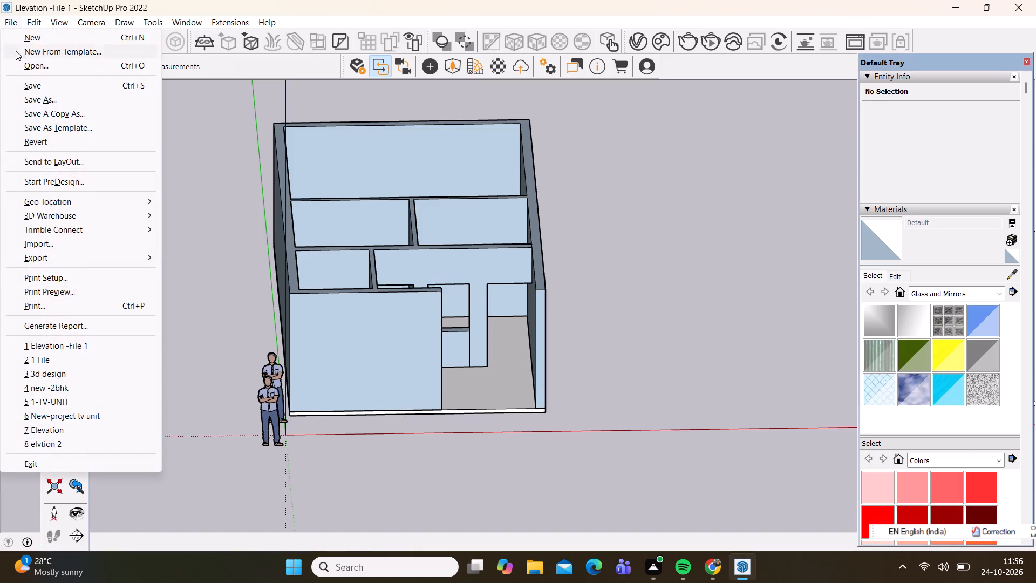
click(39, 240)
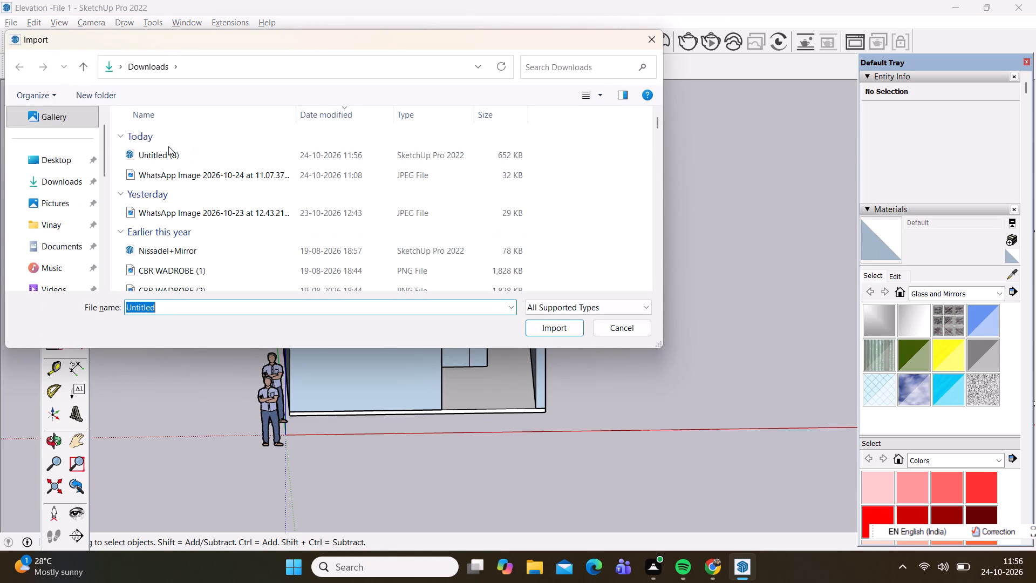
click(167, 149)
click(550, 328)
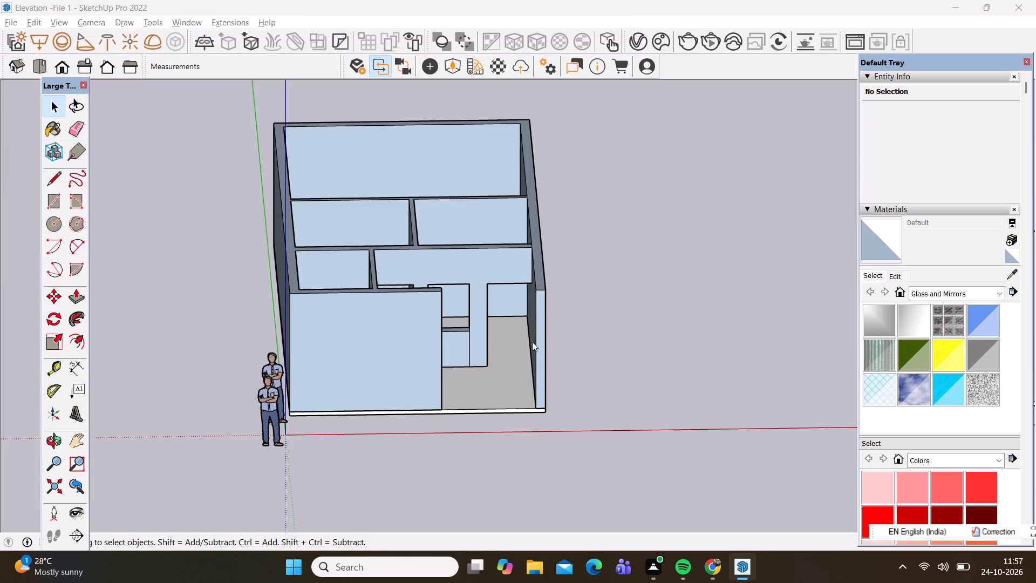
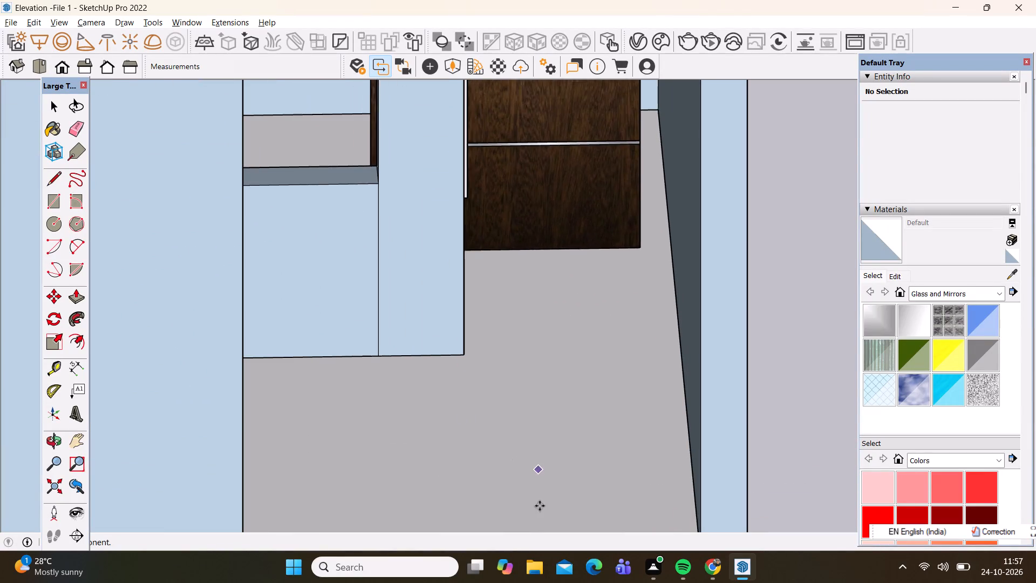
Place the imported front door component on the open ground beside the building.
scroll(582, 439, down, 10)
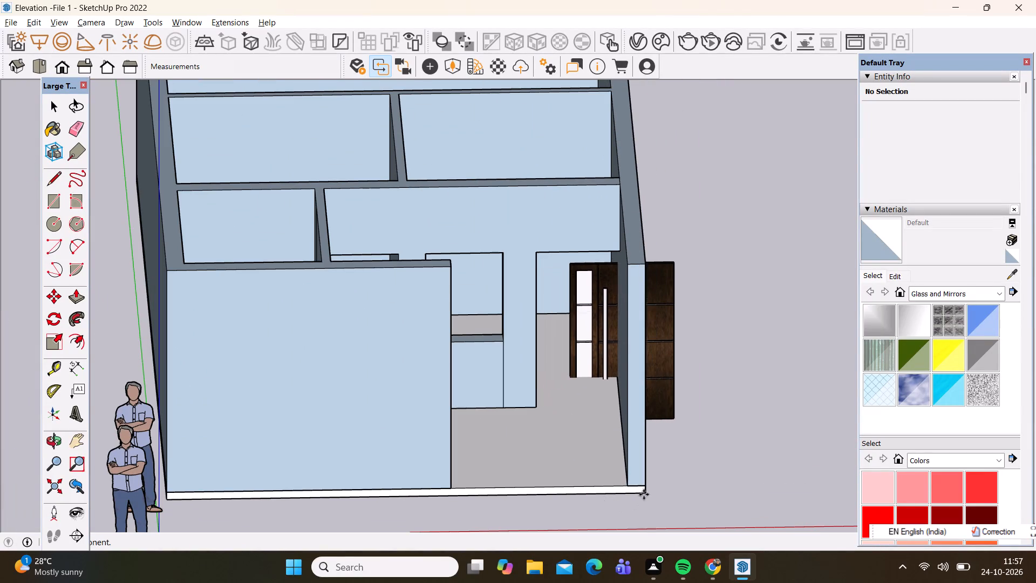
click(758, 452)
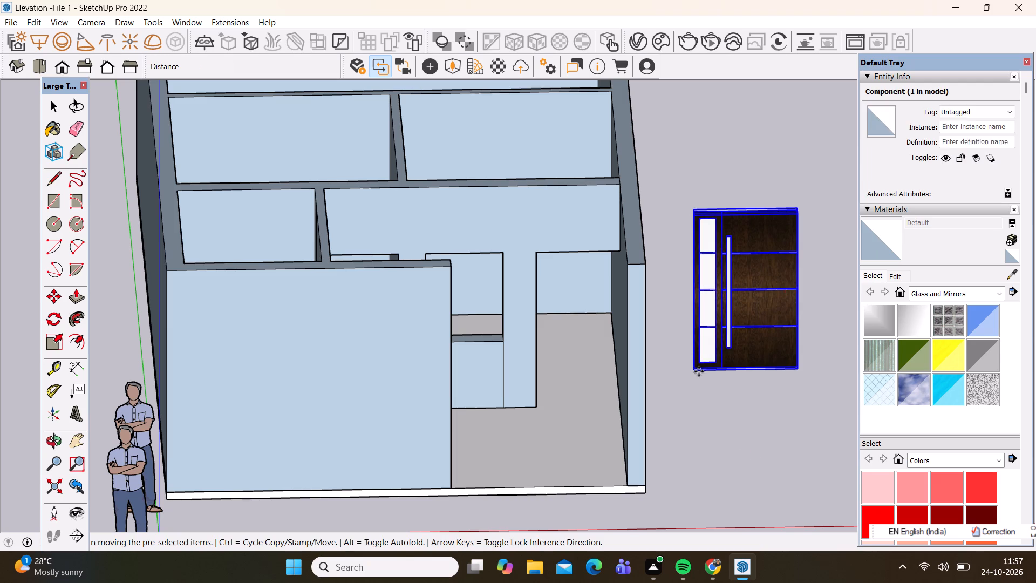
Move the door by its bottom corner onto the bottom corner where the entrance wall meets the floor.
click(695, 370)
scroll(517, 408, up, 6)
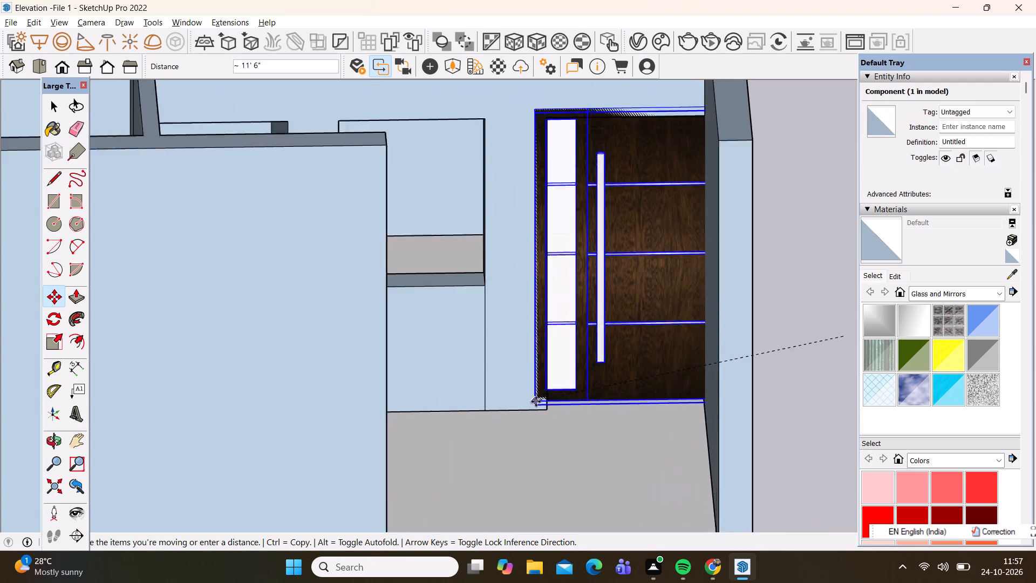
scroll(536, 402, up, 11)
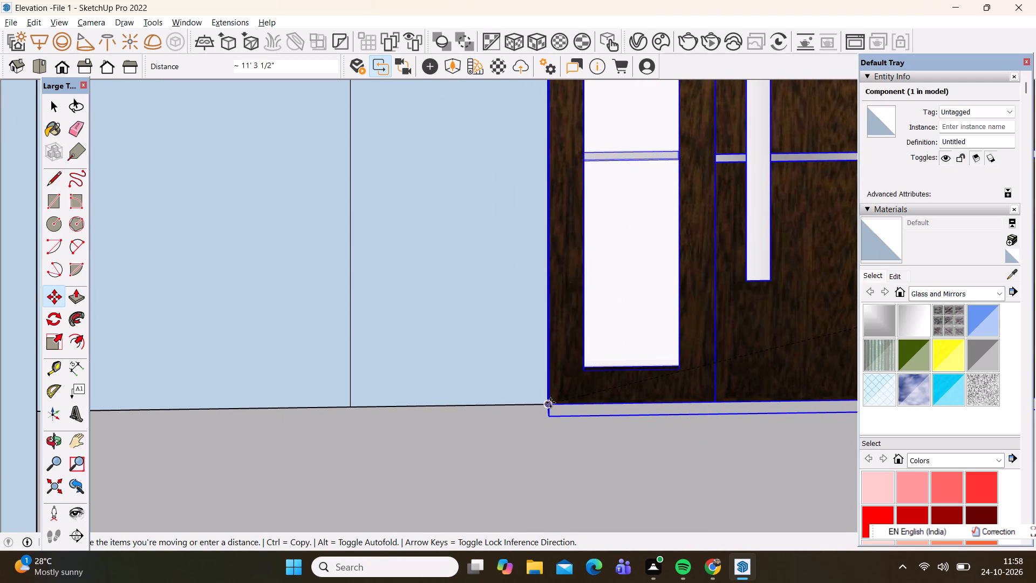
click(550, 403)
Scale the door's width along the red axis by about 0.58, from the side that passes through the outer wall.
scroll(467, 459, down, 9)
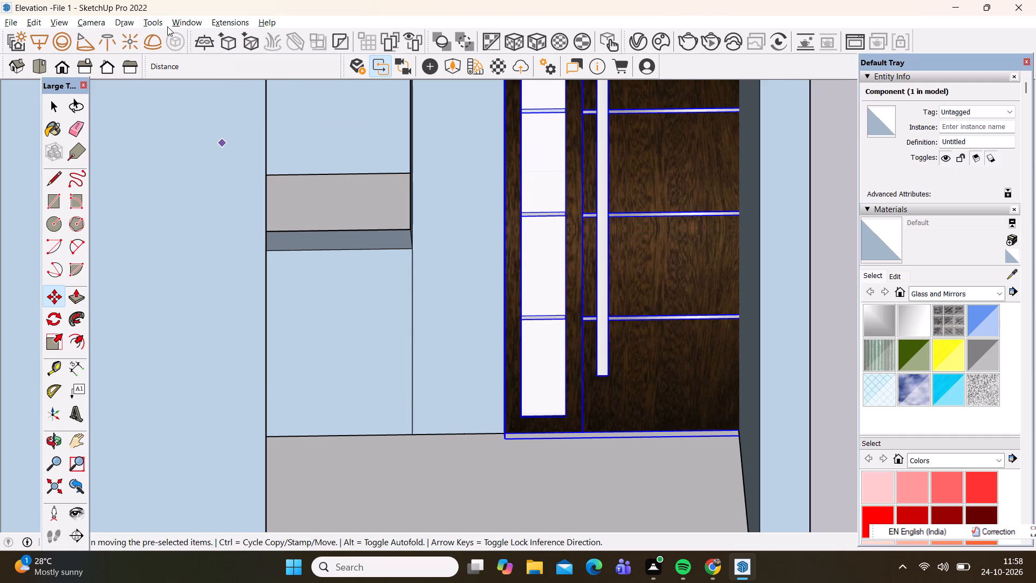
click(148, 23)
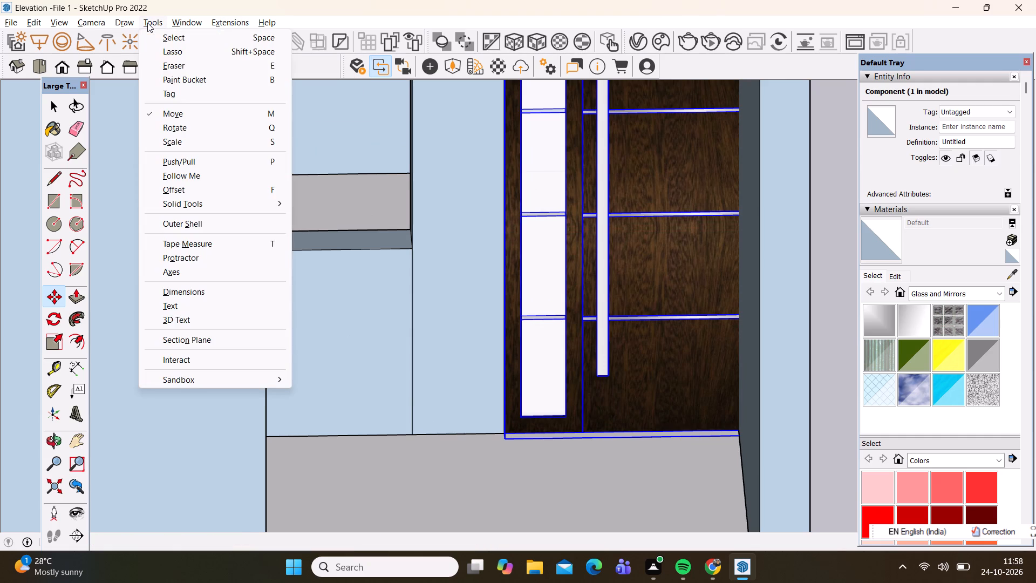
click(147, 23)
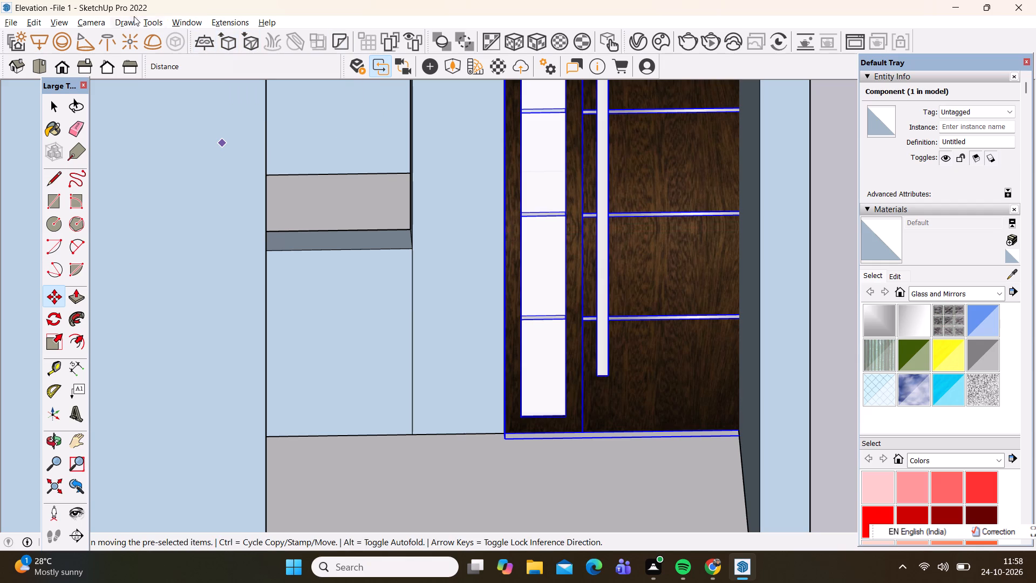
click(151, 21)
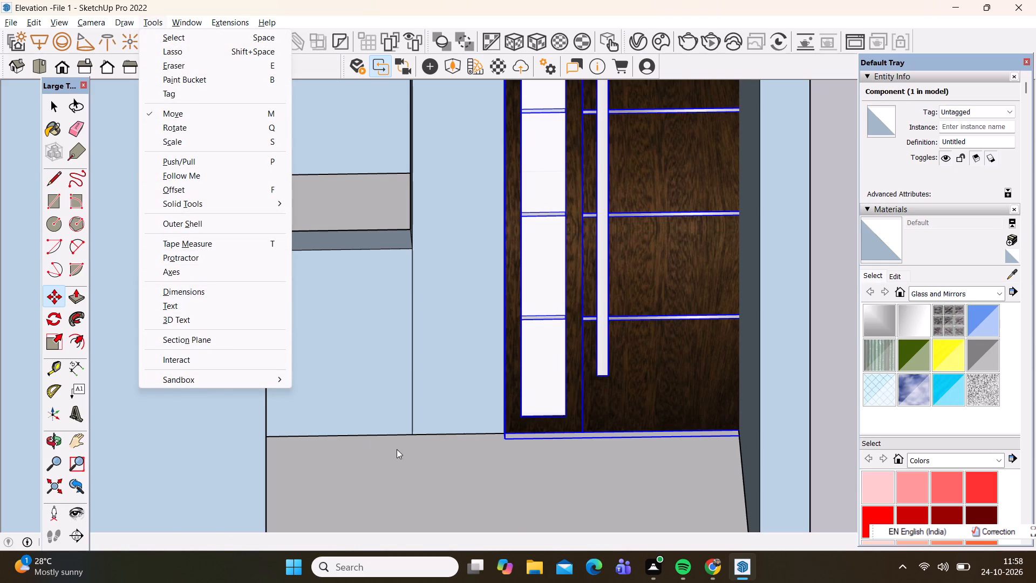
click(367, 483)
key(s)
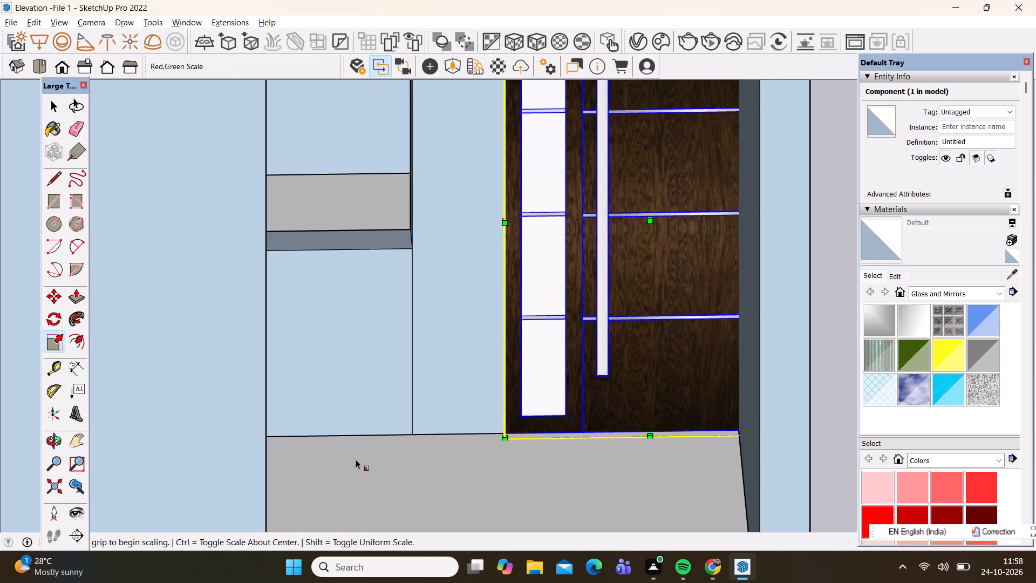
scroll(339, 368, down, 8)
scroll(537, 293, up, 6)
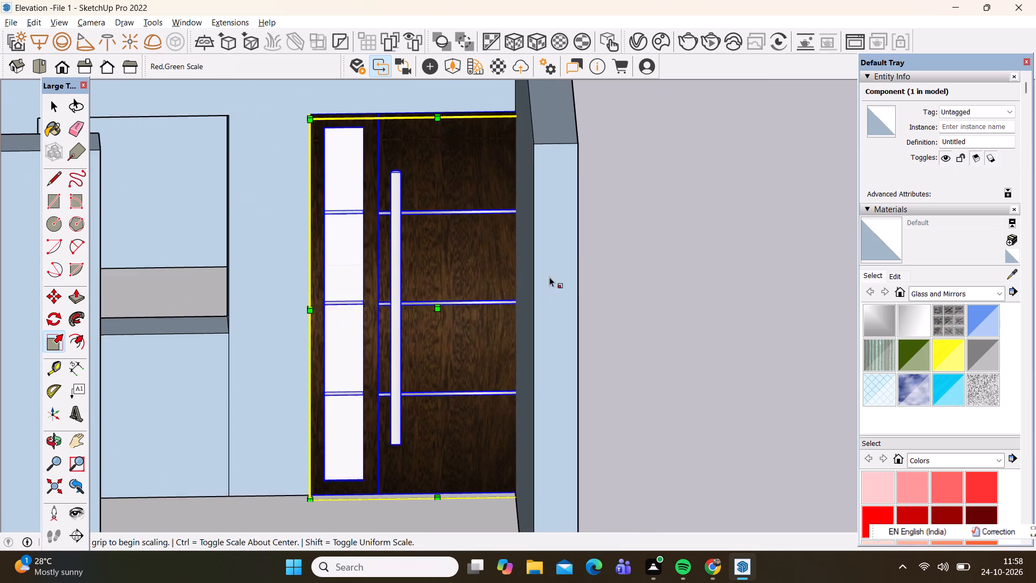
middle_drag(568, 279, 441, 289)
scroll(558, 286, down, 1)
scroll(585, 322, up, 6)
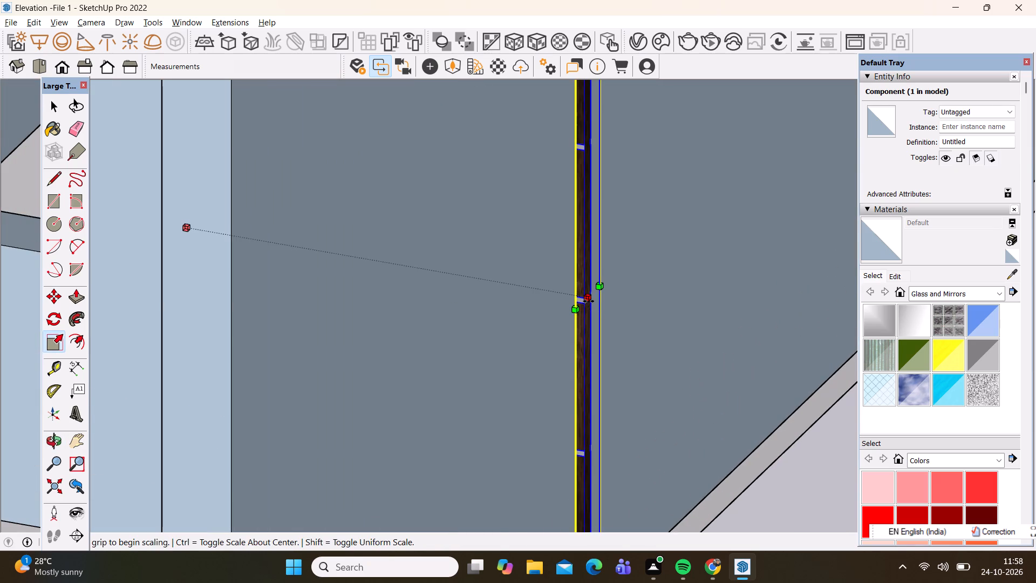
click(589, 301)
scroll(519, 289, down, 10)
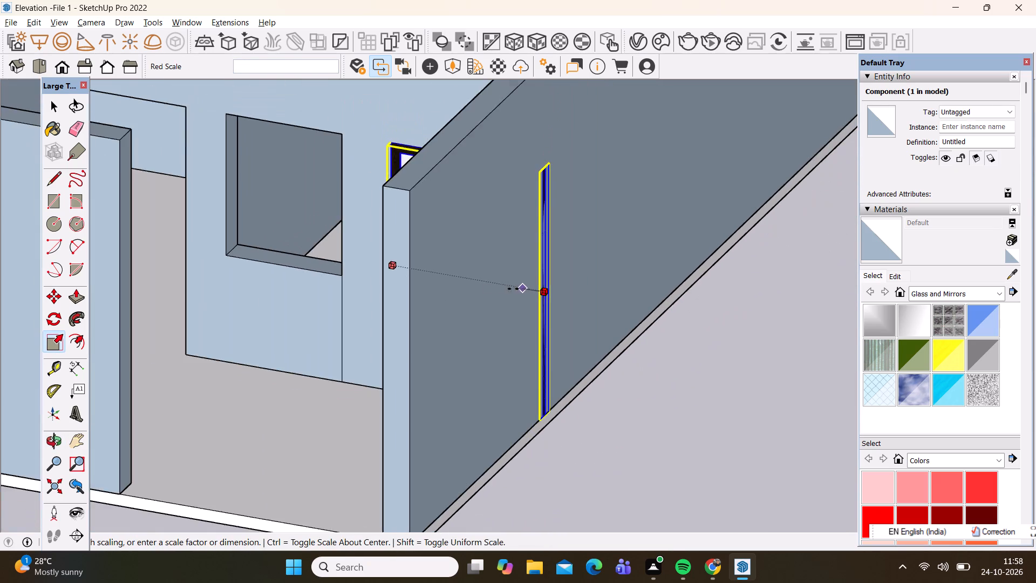
middle_drag(458, 280, 660, 270)
scroll(457, 280, down, 1)
scroll(505, 252, up, 5)
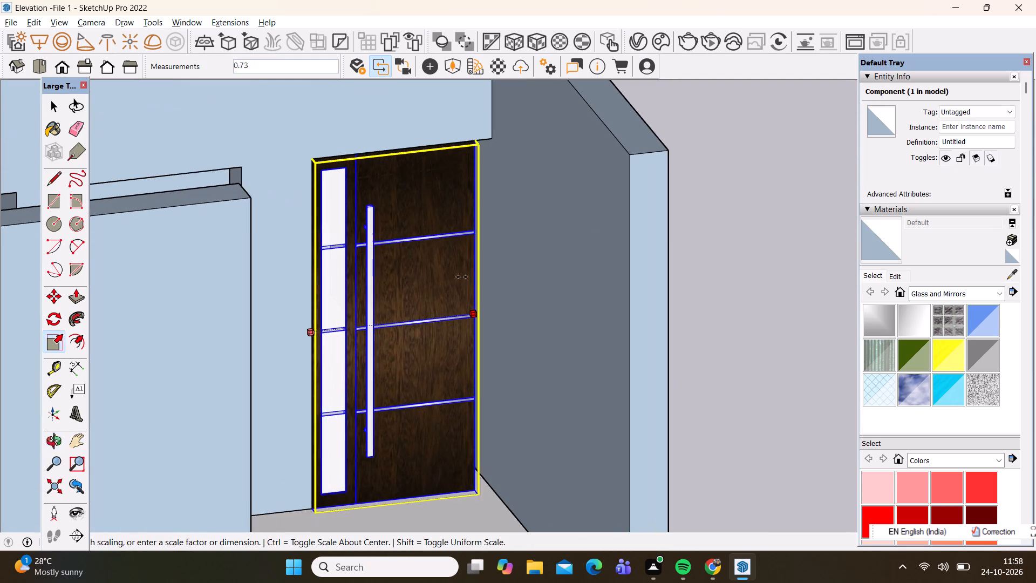
scroll(462, 277, up, 2)
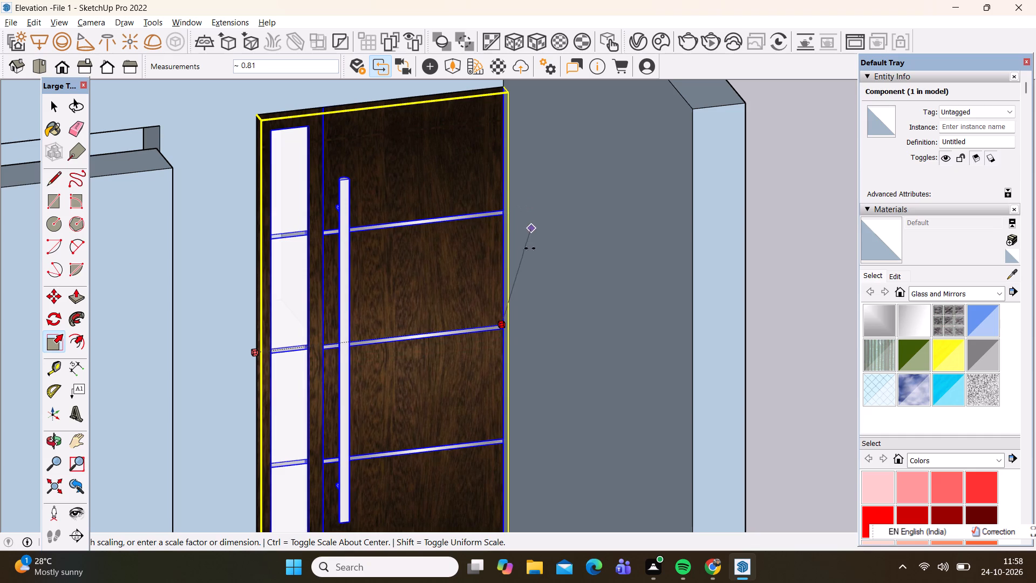
scroll(500, 299, down, 5)
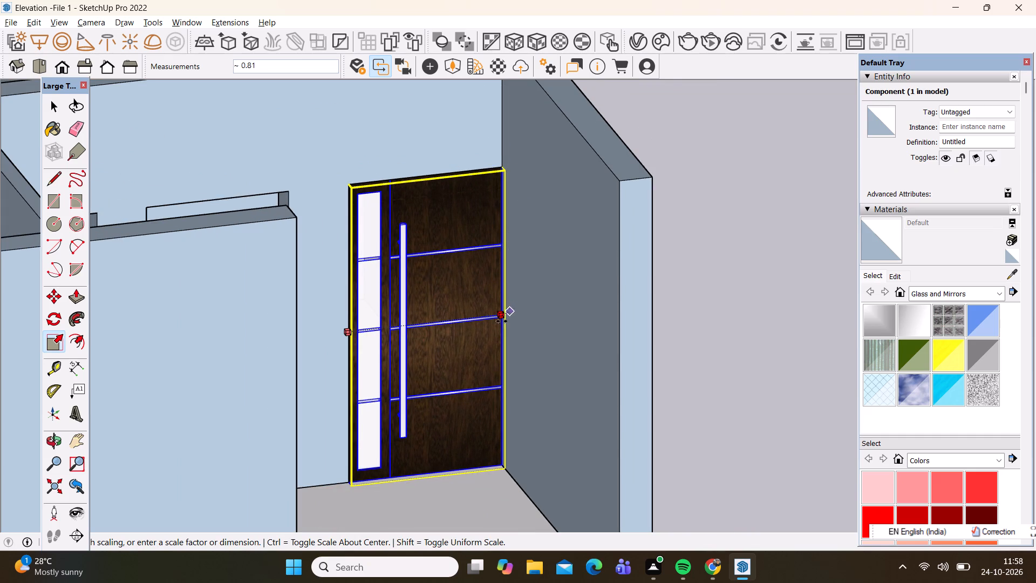
click(465, 373)
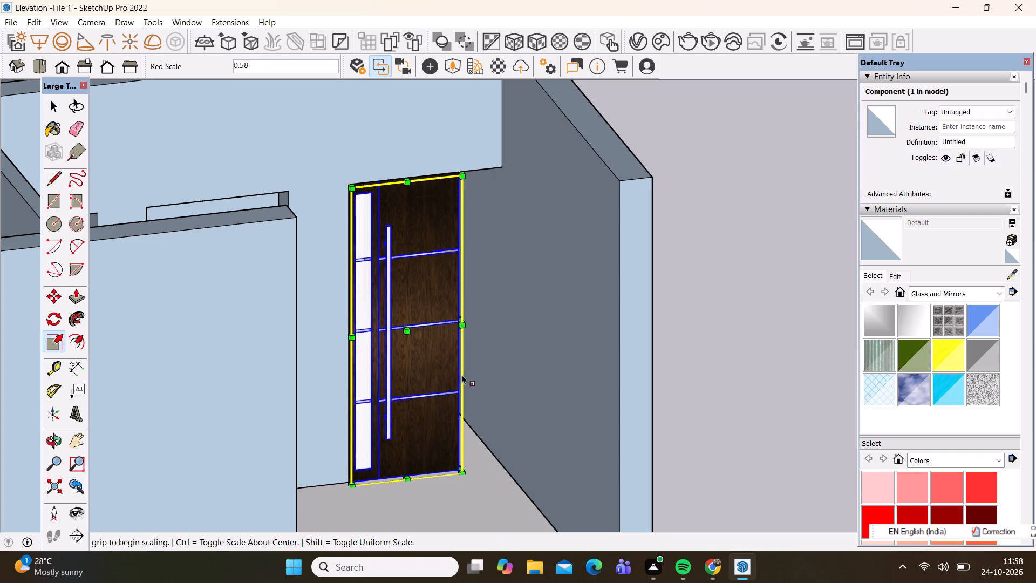
Scale the door's width along the red axis by about 1.38 so its free edge meets the side wall.
scroll(466, 301, up, 7)
middle_drag(509, 370, 434, 402)
scroll(499, 388, down, 1)
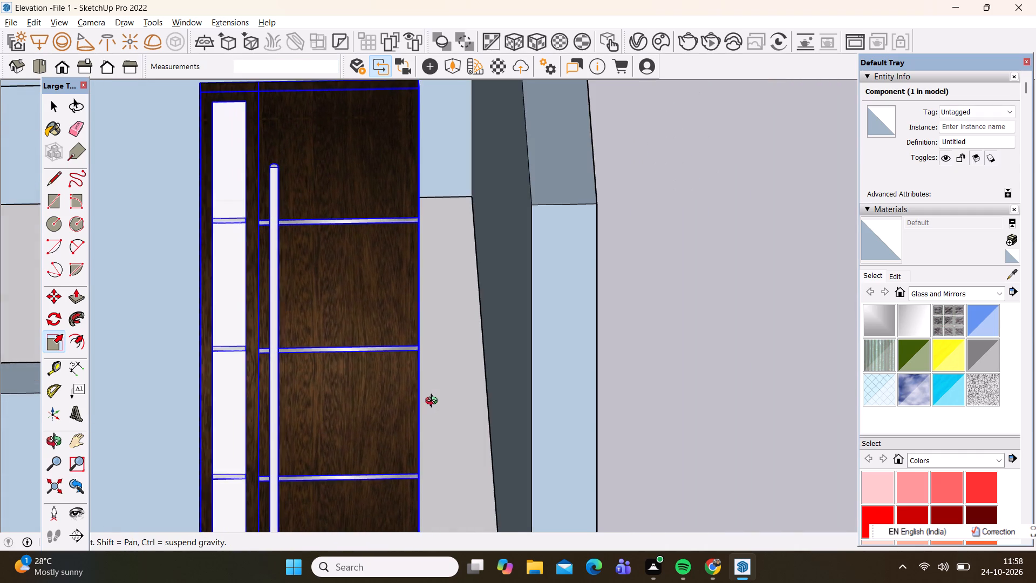
middle_drag(434, 402, 433, 402)
scroll(427, 359, up, 3)
click(415, 342)
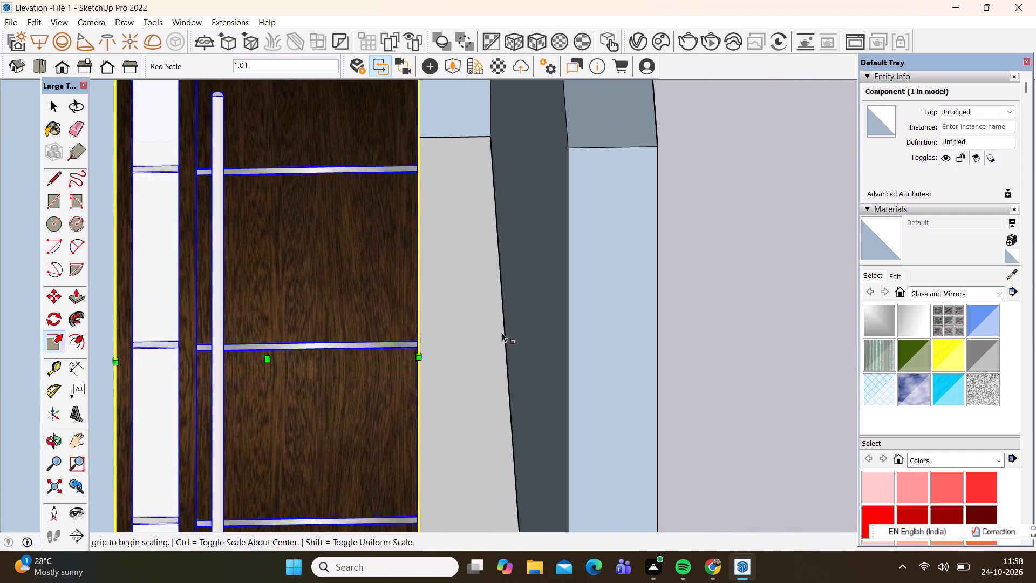
scroll(416, 344, up, 9)
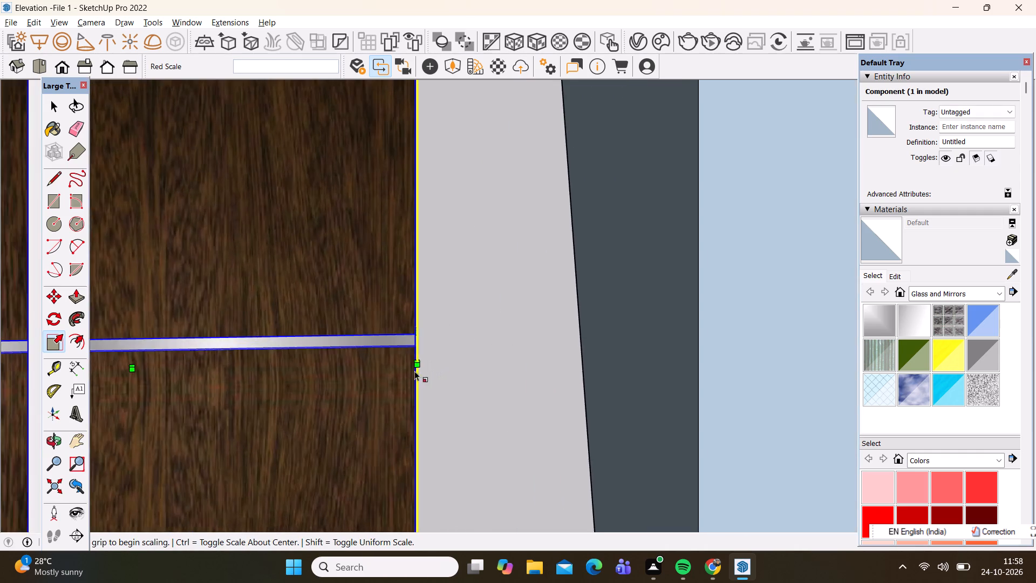
scroll(414, 371, up, 6)
middle_drag(426, 335, 412, 334)
scroll(423, 340, down, 1)
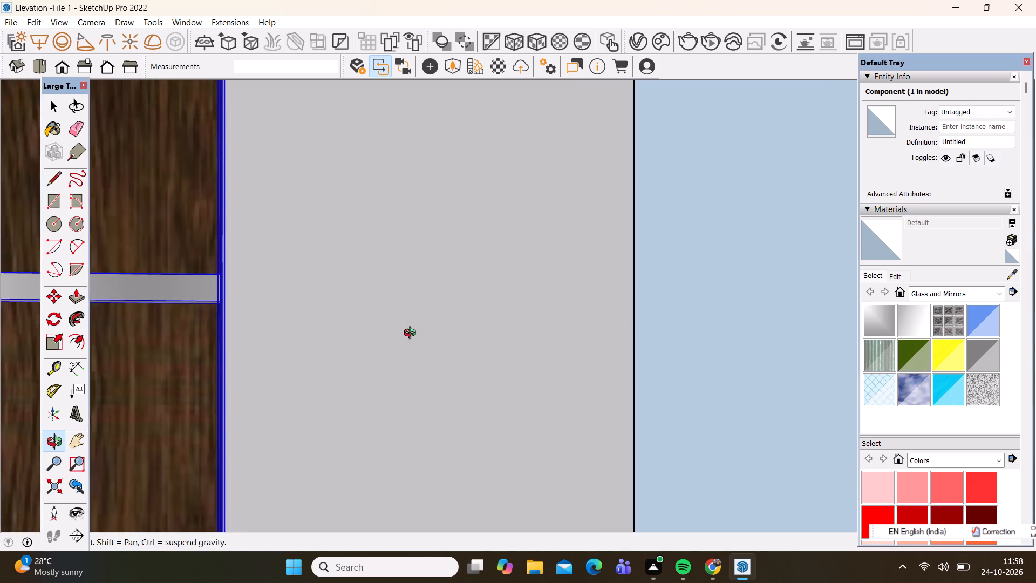
middle_drag(412, 334, 418, 335)
scroll(367, 329, up, 3)
scroll(282, 329, up, 1)
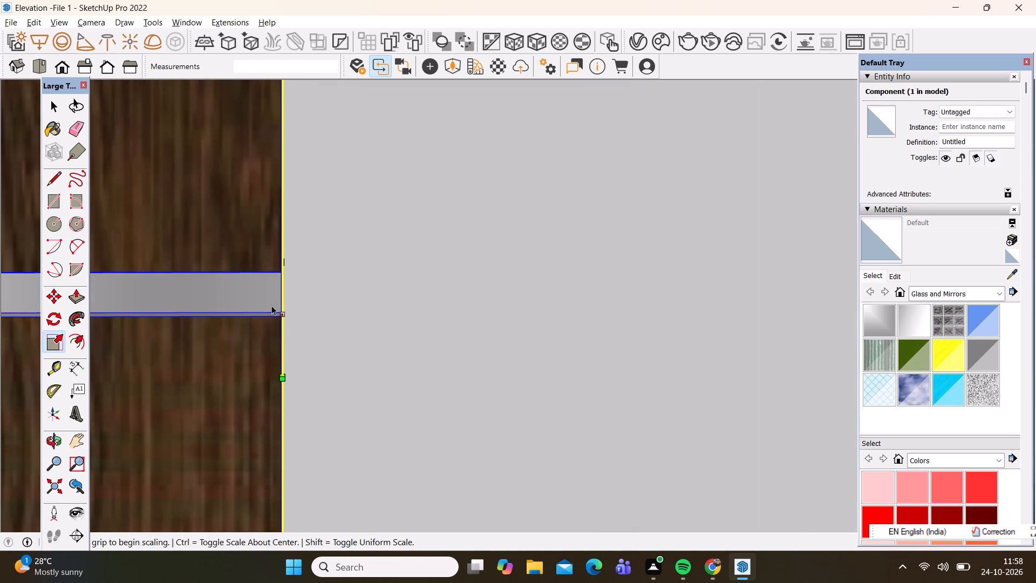
scroll(345, 285, down, 17)
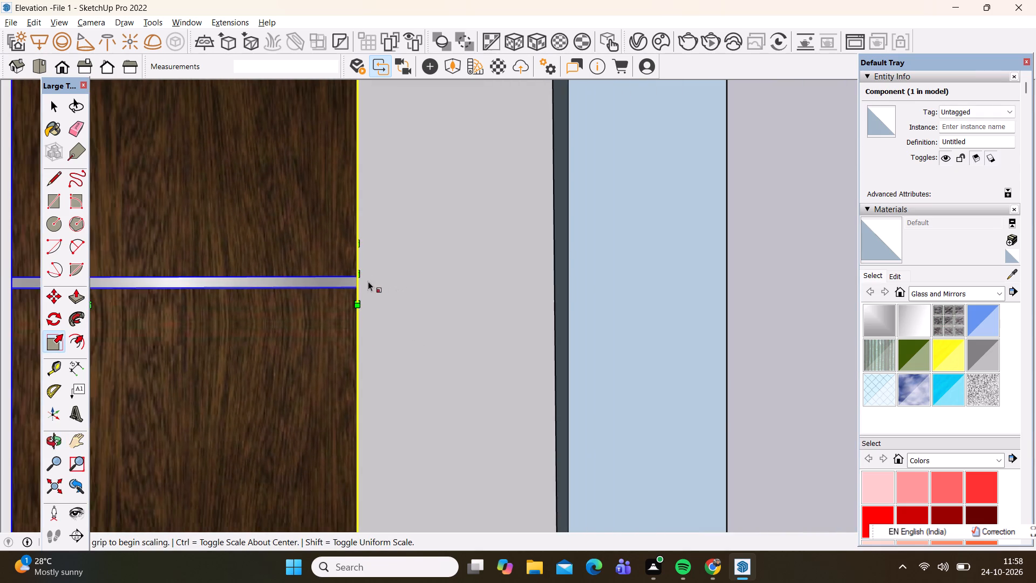
click(365, 276)
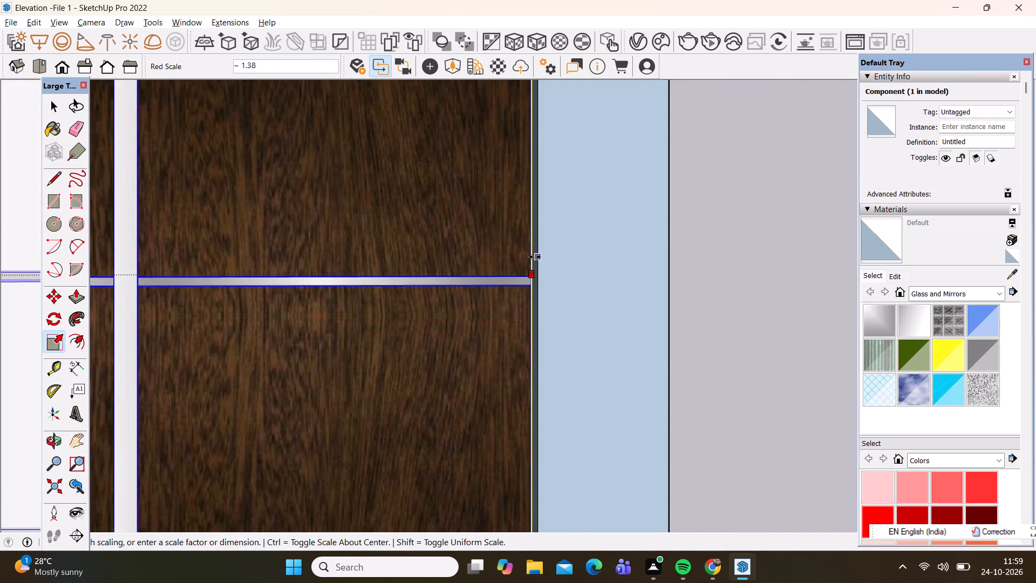
click(535, 257)
key(space)
scroll(543, 253, down, 11)
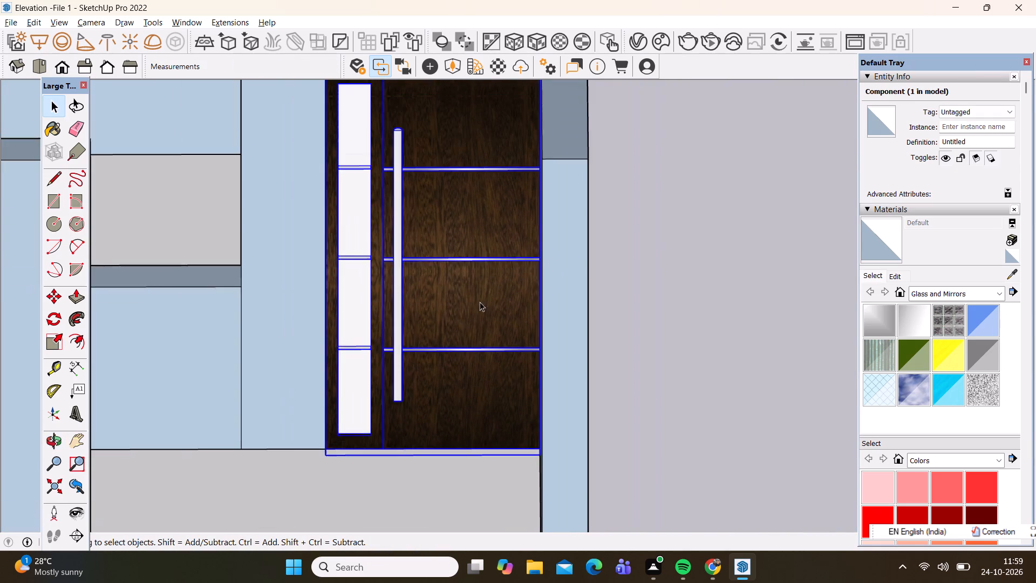
Scale the door along the blue axis from its top edge to fit the height of the entrance opening.
scroll(437, 319, down, 1)
middle_drag(437, 319, 489, 289)
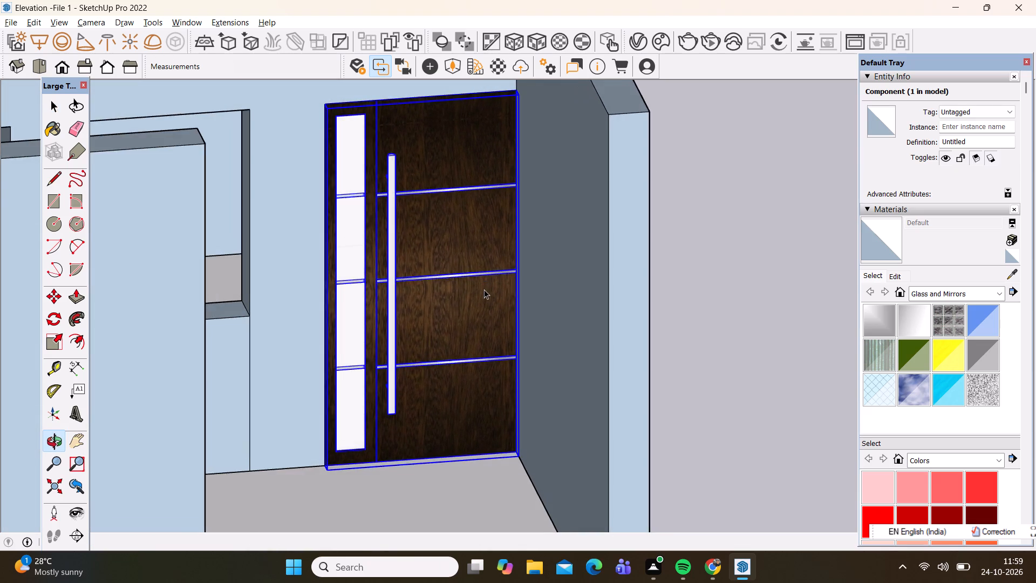
scroll(482, 289, down, 7)
middle_drag(418, 362, 409, 327)
scroll(440, 193, up, 7)
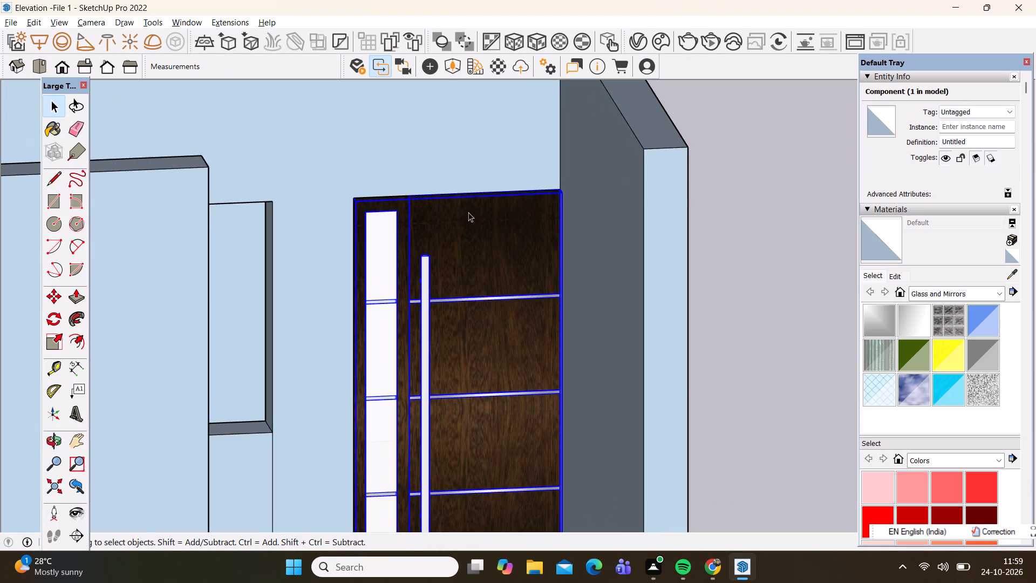
key(s)
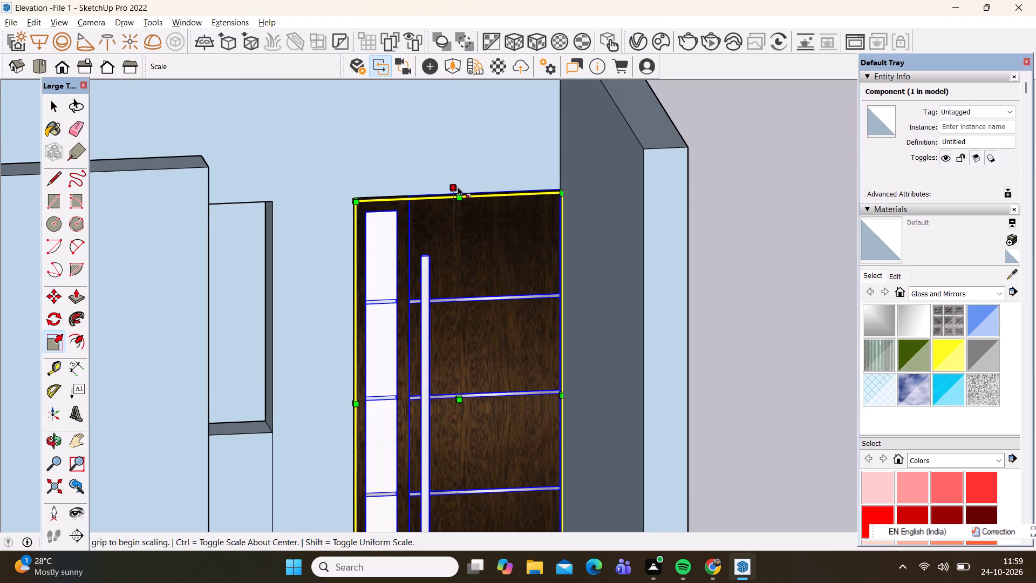
click(457, 187)
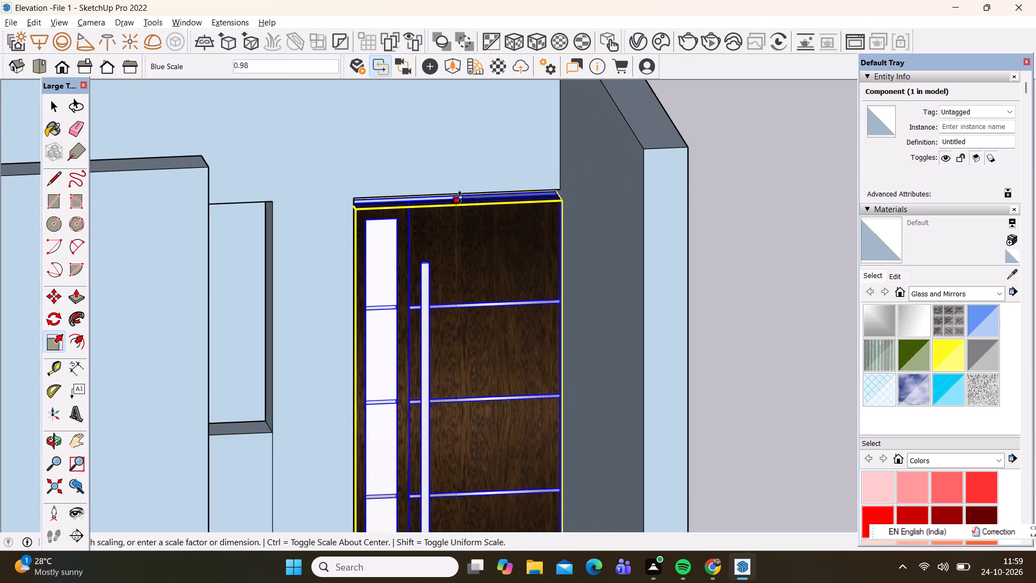
click(462, 194)
Scale the door along the blue axis from its bottom edge to align it with the entrance floor line.
scroll(448, 198, down, 6)
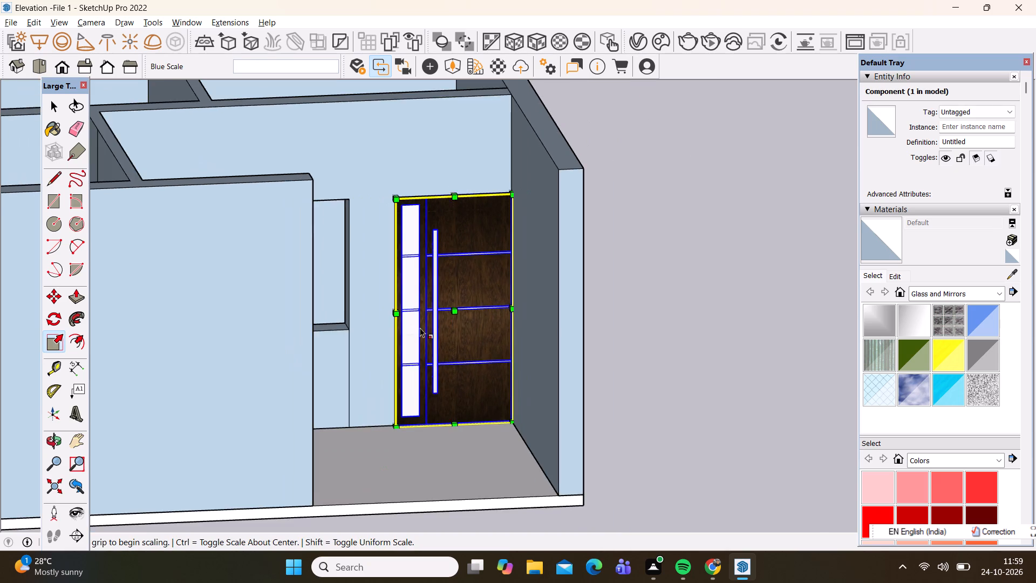
scroll(419, 329, down, 1)
middle_drag(419, 329, 404, 283)
scroll(430, 372, up, 3)
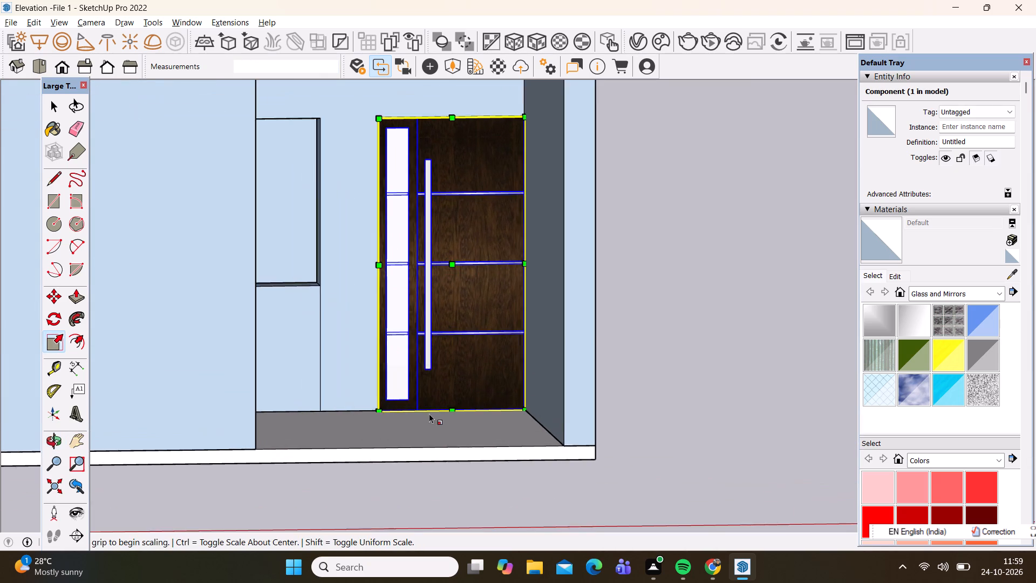
scroll(429, 413, up, 8)
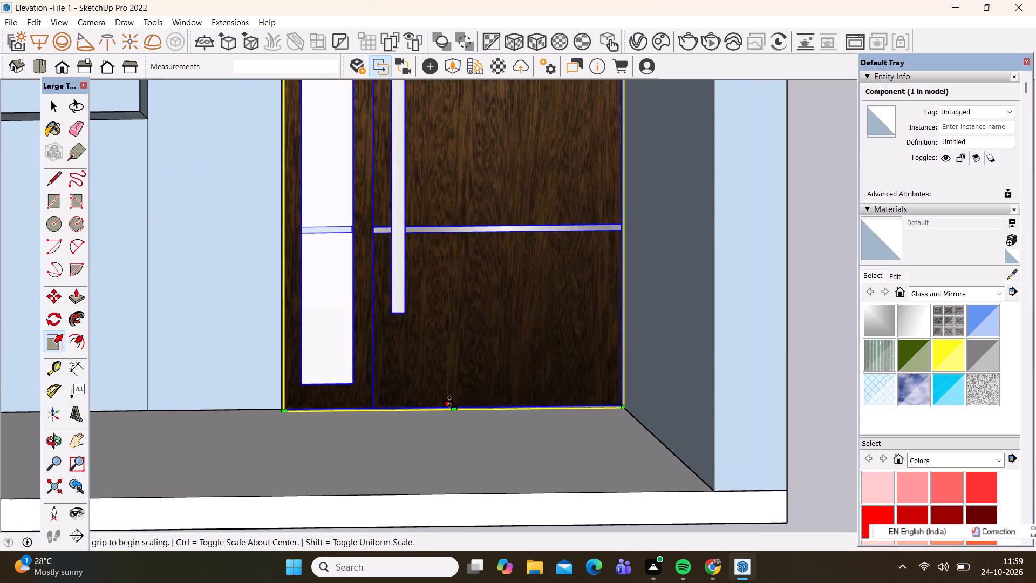
click(449, 402)
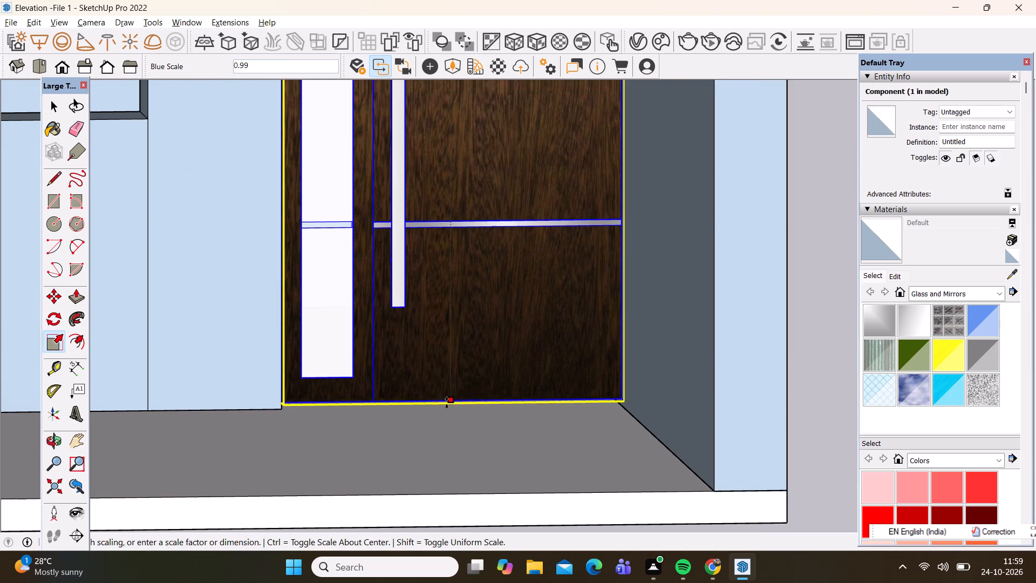
click(447, 408)
key(space)
Deselect the door and examine how it fits the entrance from the front of the building.
scroll(432, 337, down, 2)
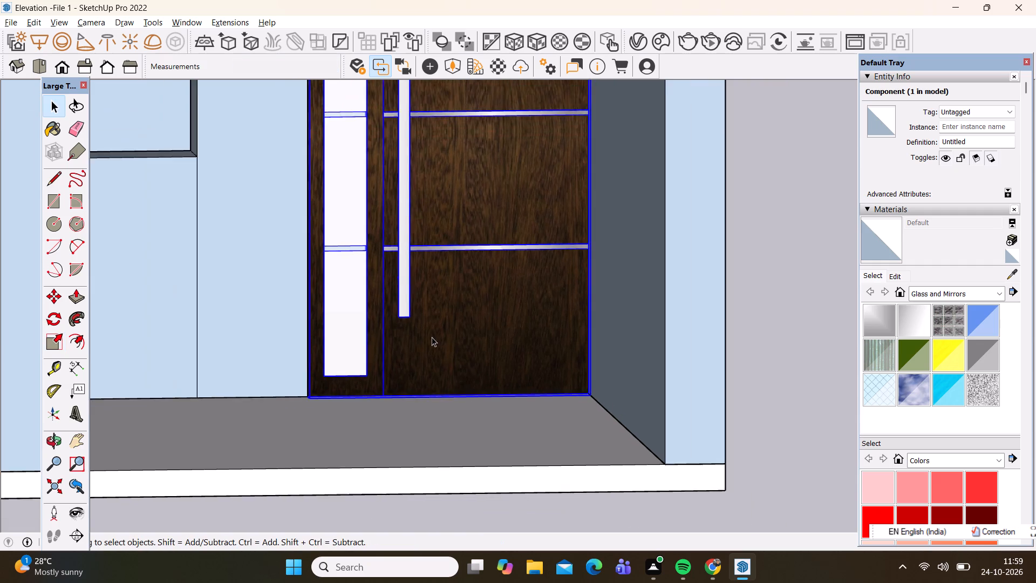
scroll(432, 337, down, 14)
middle_drag(438, 369, 430, 490)
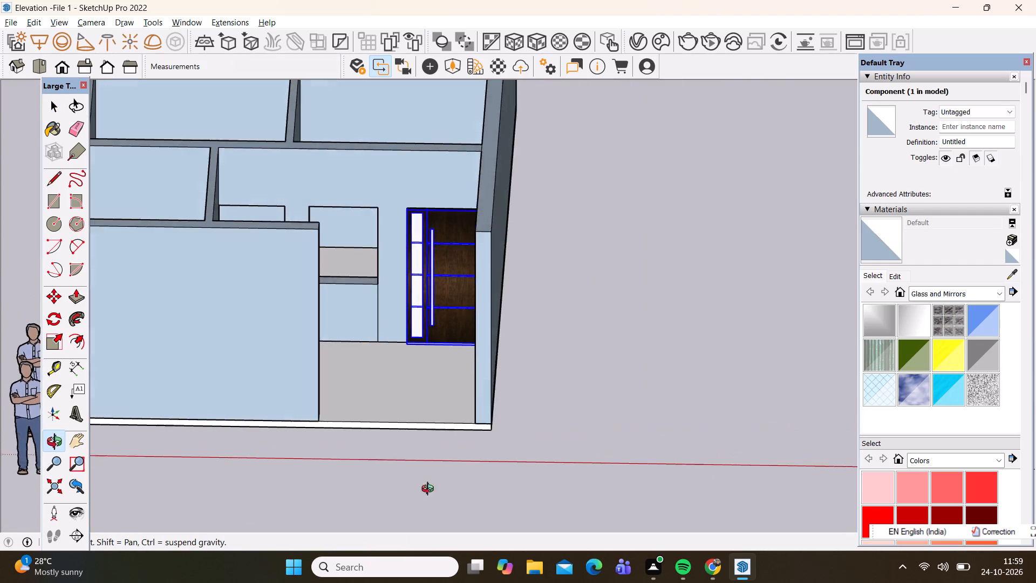
middle_drag(430, 490, 436, 352)
scroll(435, 352, down, 6)
middle_drag(426, 355, 393, 364)
scroll(415, 362, down, 1)
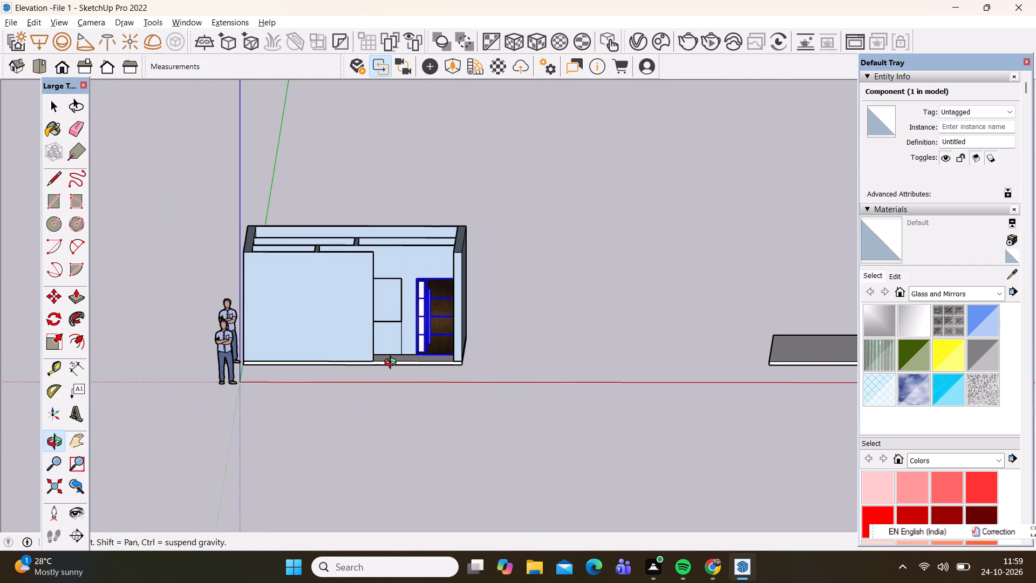
middle_drag(393, 364, 393, 368)
click(589, 281)
scroll(415, 309, up, 4)
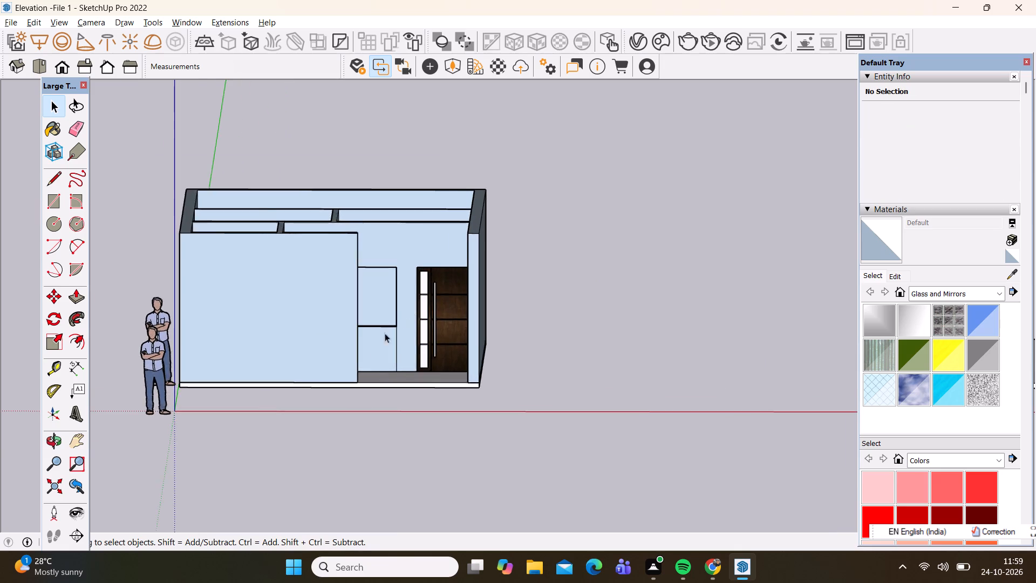
scroll(385, 333, up, 10)
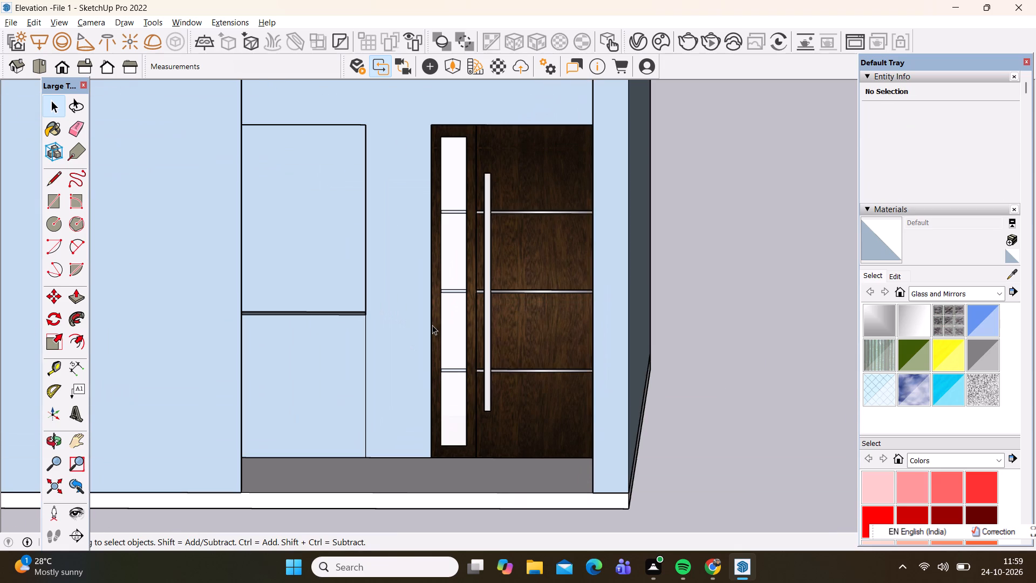
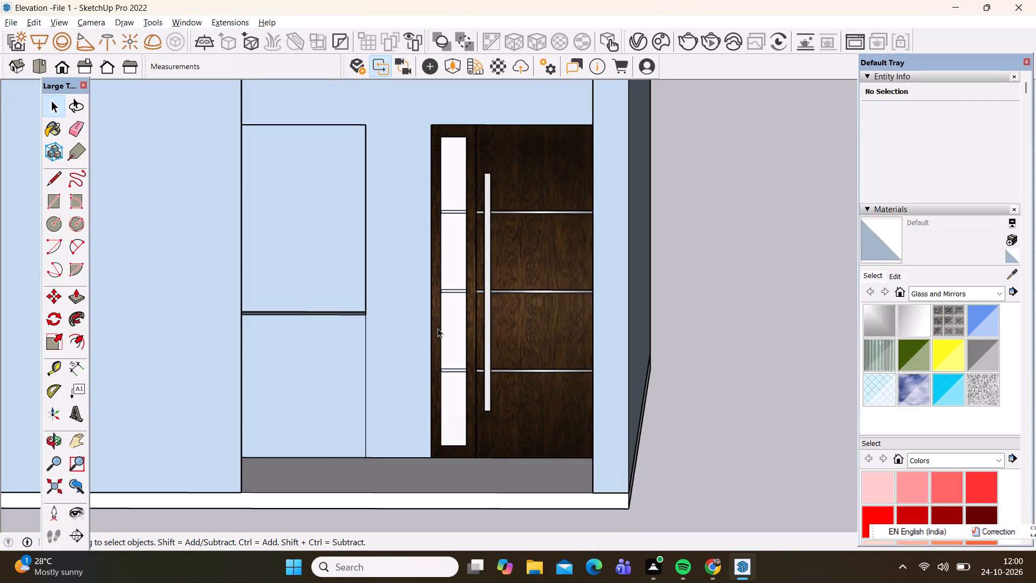
Copy the front door about 8' 6" along its wall and place the copy in front of the opening beyond the window.
scroll(432, 362, down, 12)
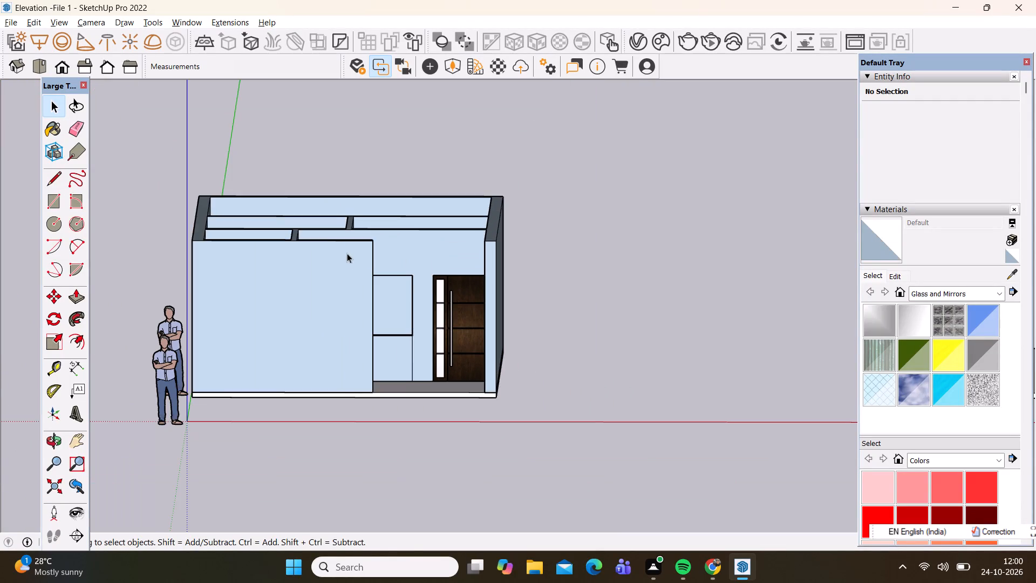
middle_drag(347, 248, 323, 470)
scroll(347, 270, down, 1)
scroll(483, 260, up, 3)
scroll(422, 350, up, 4)
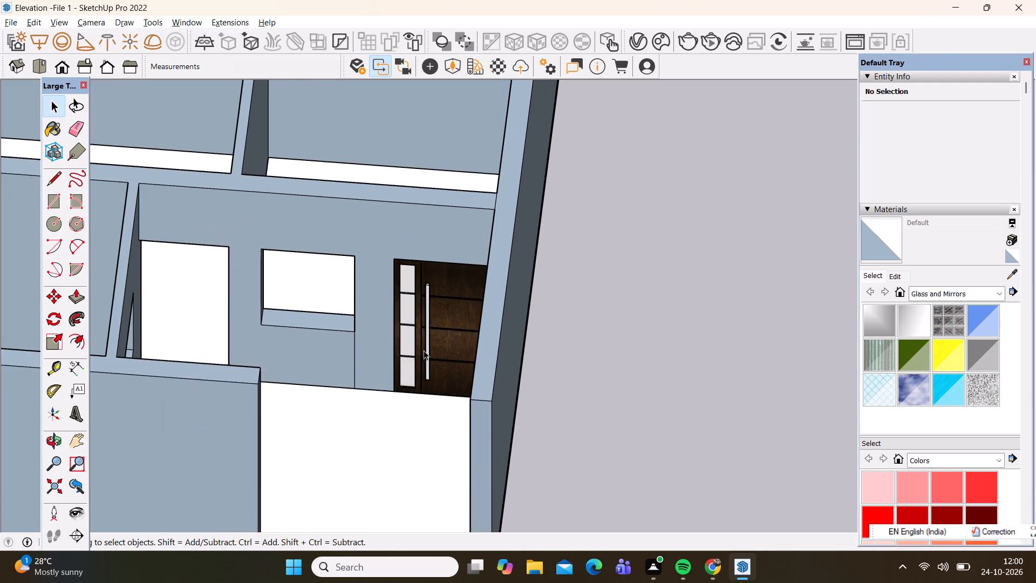
scroll(424, 350, up, 3)
click(445, 345)
key(m)
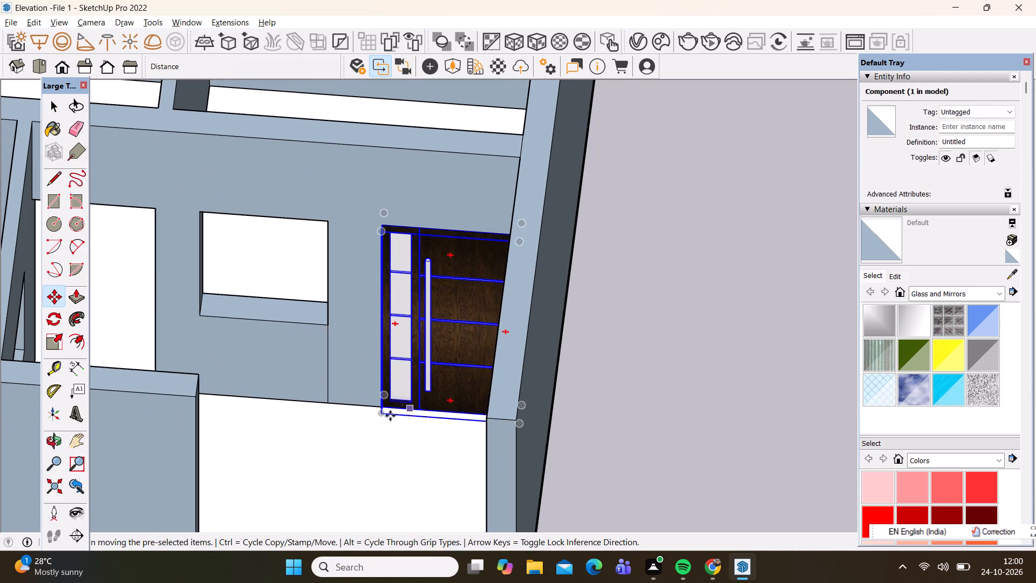
scroll(387, 417, up, 2)
click(380, 414)
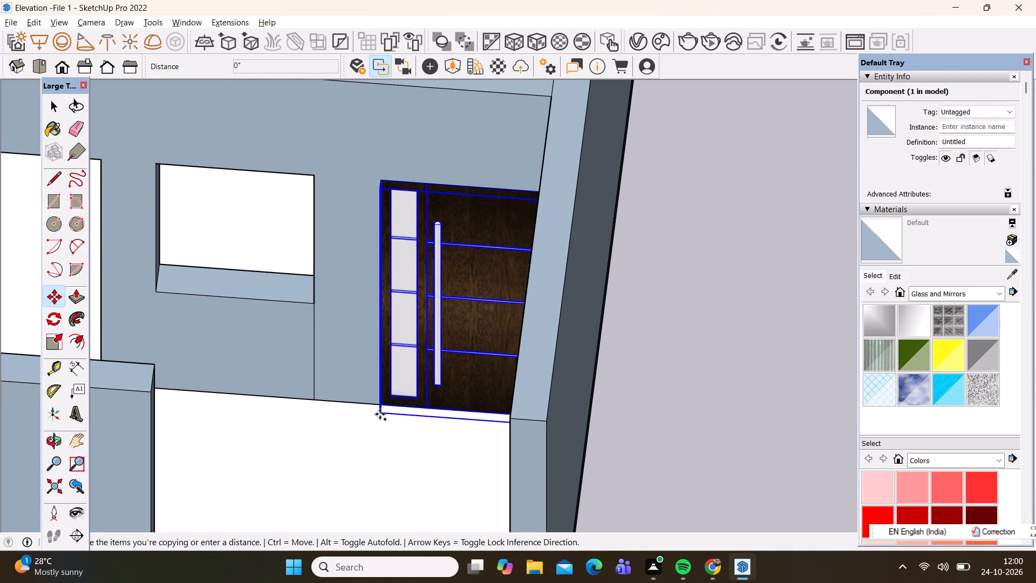
scroll(288, 342, down, 6)
scroll(150, 331, up, 3)
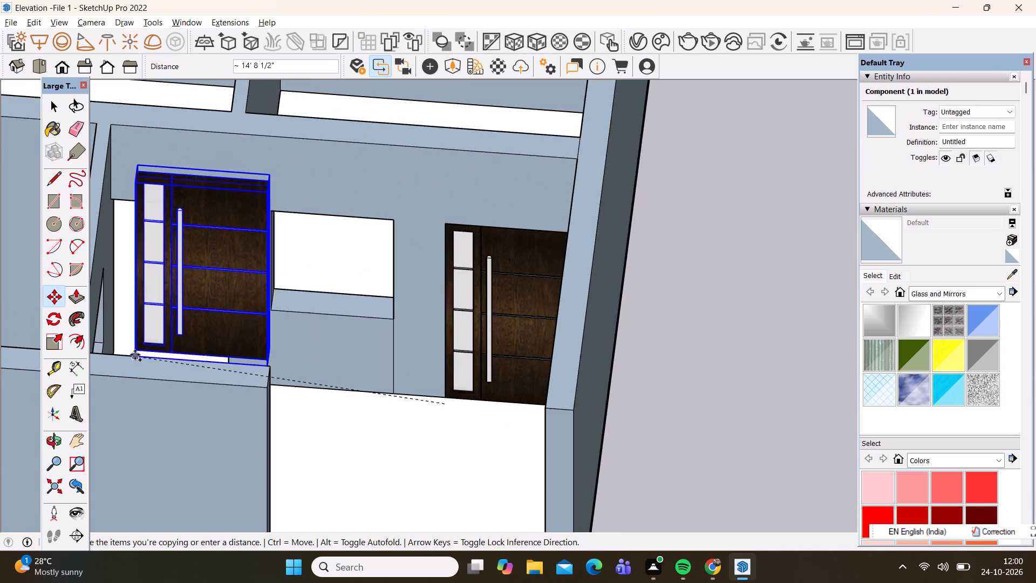
scroll(135, 355, up, 3)
middle_drag(133, 348, 125, 458)
scroll(101, 279, up, 2)
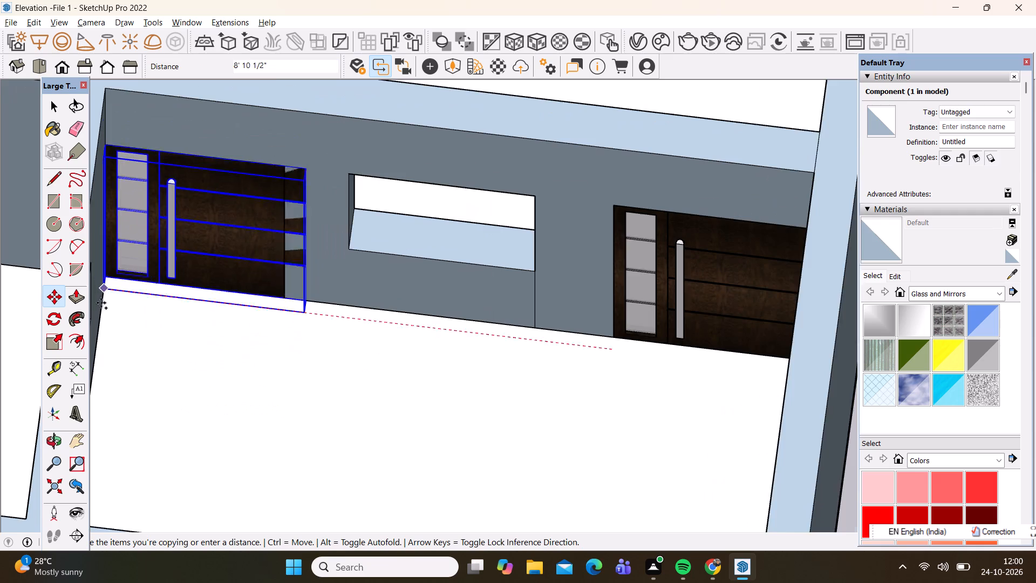
click(125, 363)
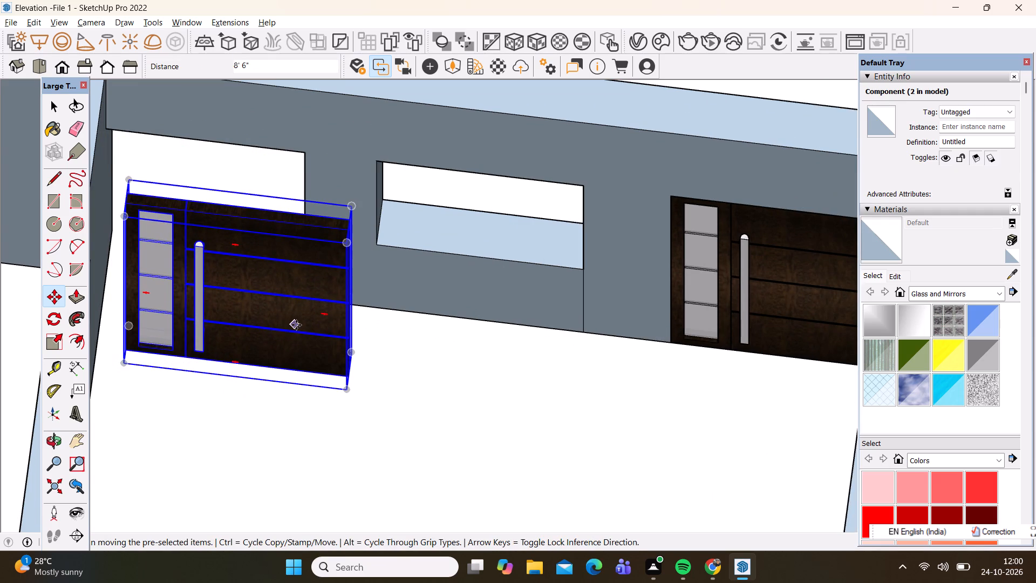
Scale the copied door's width along the red axis to 0.50.
key(s)
click(349, 301)
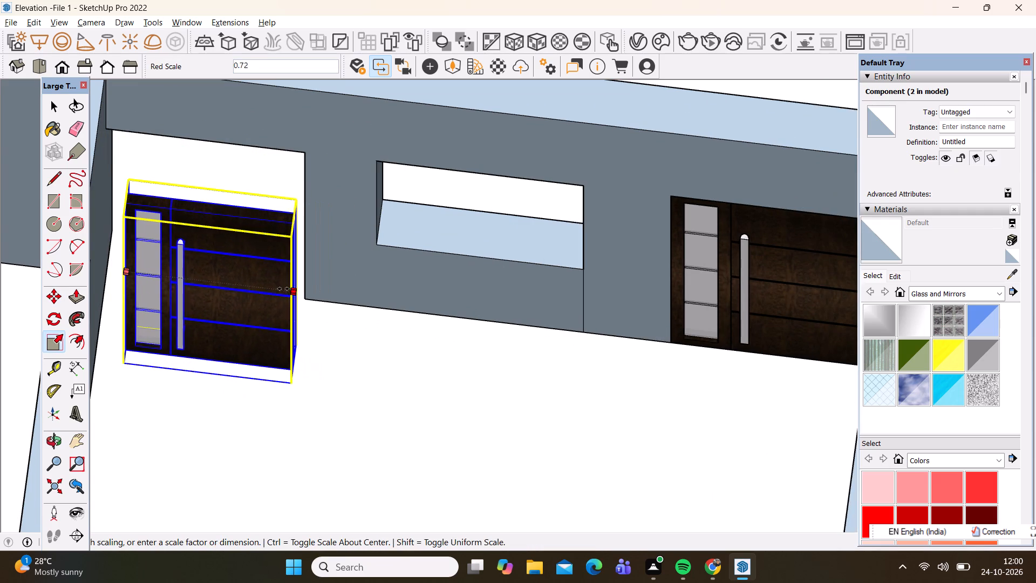
click(247, 279)
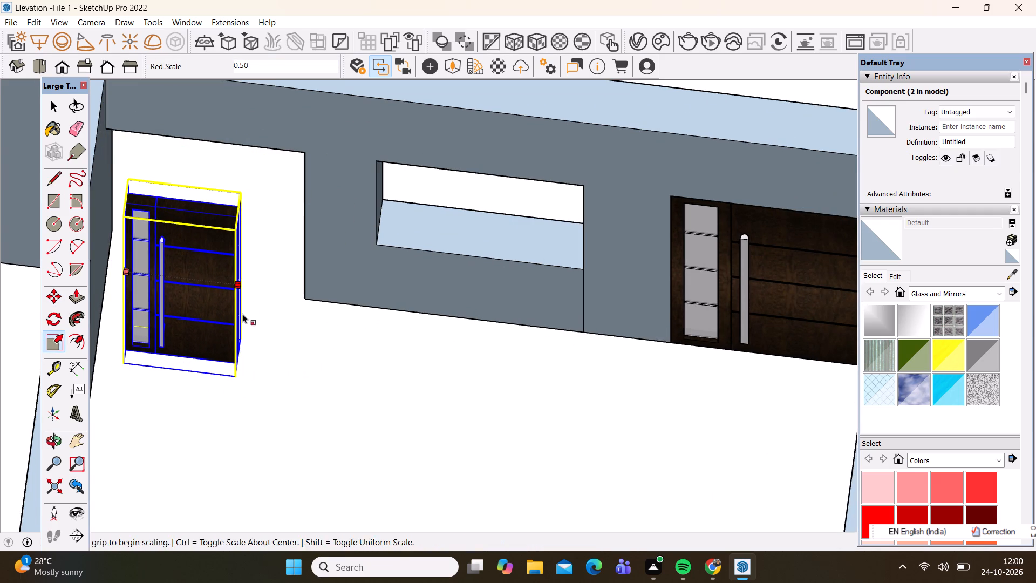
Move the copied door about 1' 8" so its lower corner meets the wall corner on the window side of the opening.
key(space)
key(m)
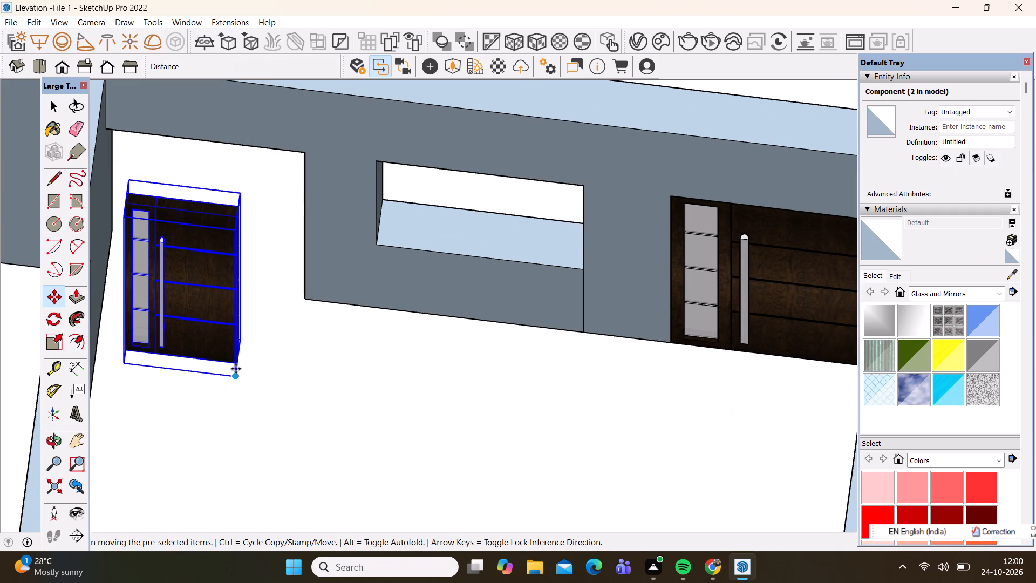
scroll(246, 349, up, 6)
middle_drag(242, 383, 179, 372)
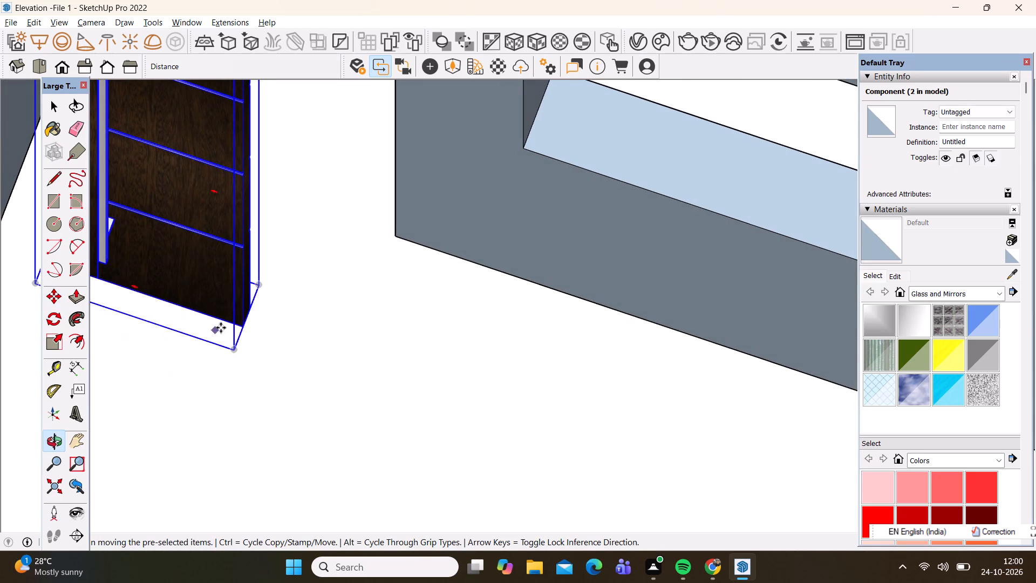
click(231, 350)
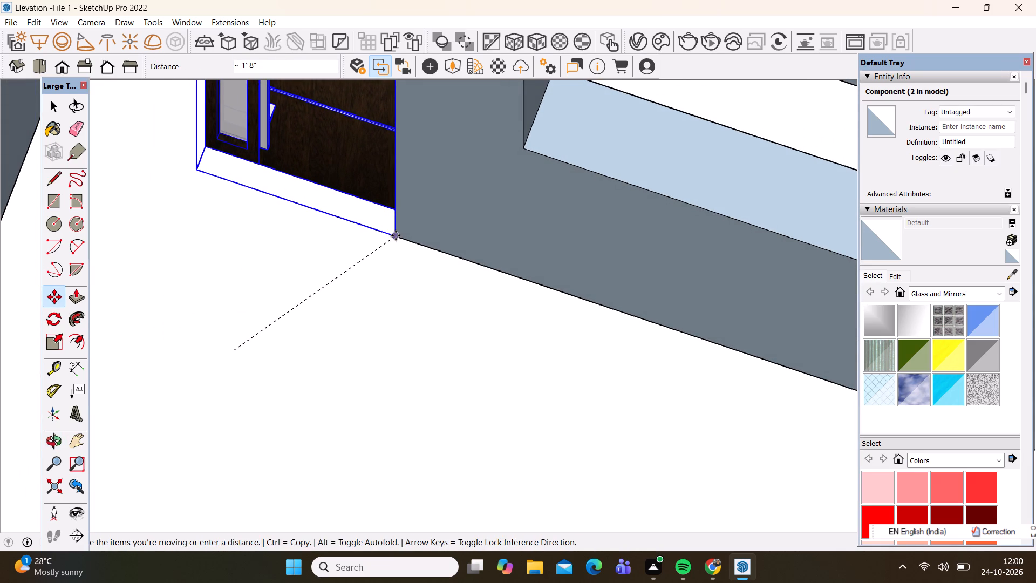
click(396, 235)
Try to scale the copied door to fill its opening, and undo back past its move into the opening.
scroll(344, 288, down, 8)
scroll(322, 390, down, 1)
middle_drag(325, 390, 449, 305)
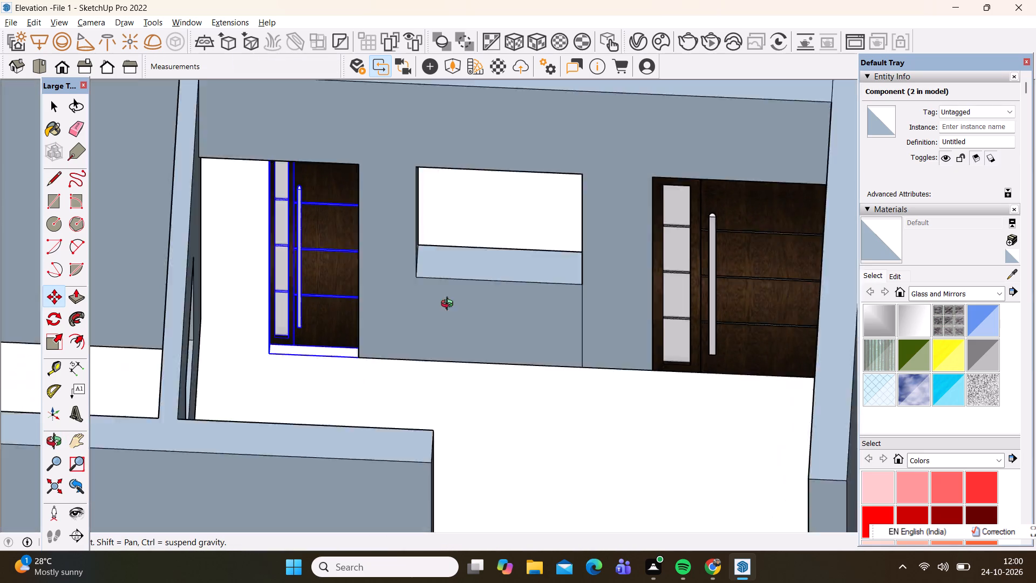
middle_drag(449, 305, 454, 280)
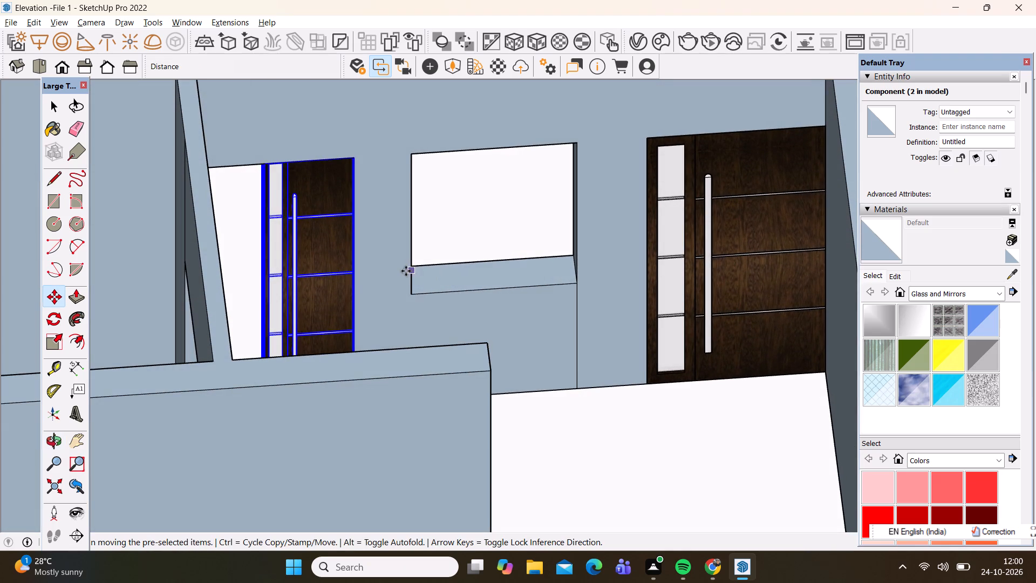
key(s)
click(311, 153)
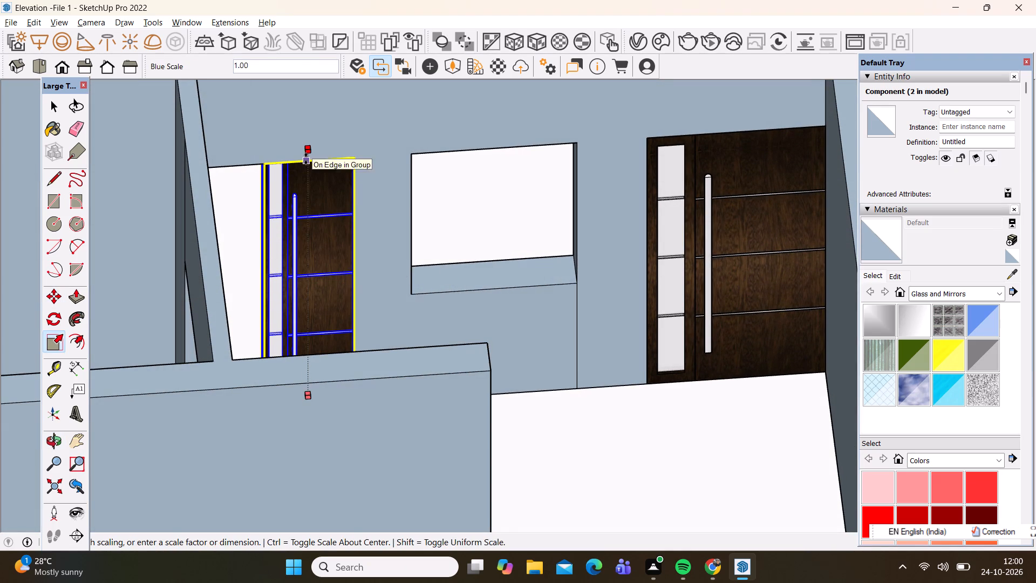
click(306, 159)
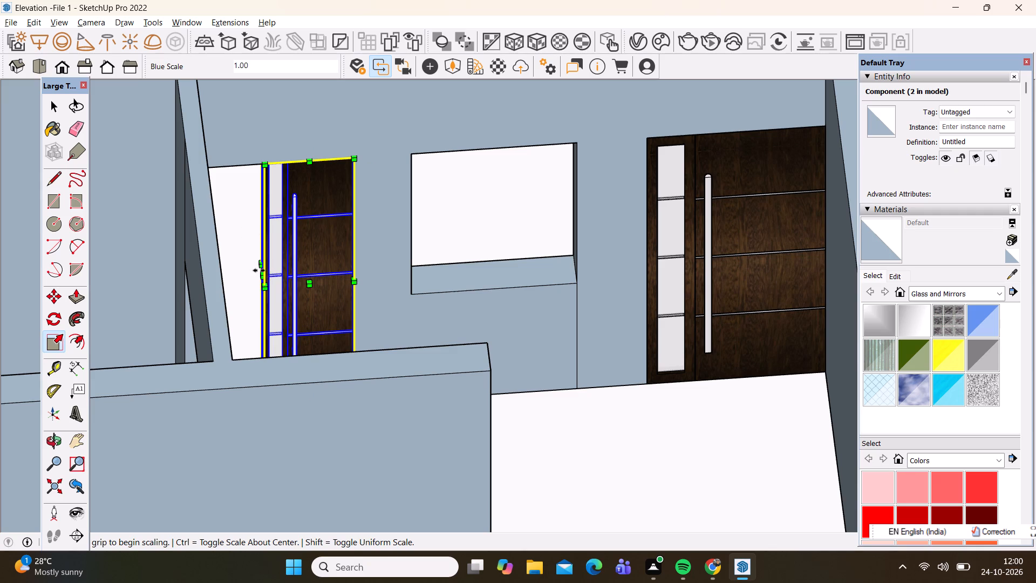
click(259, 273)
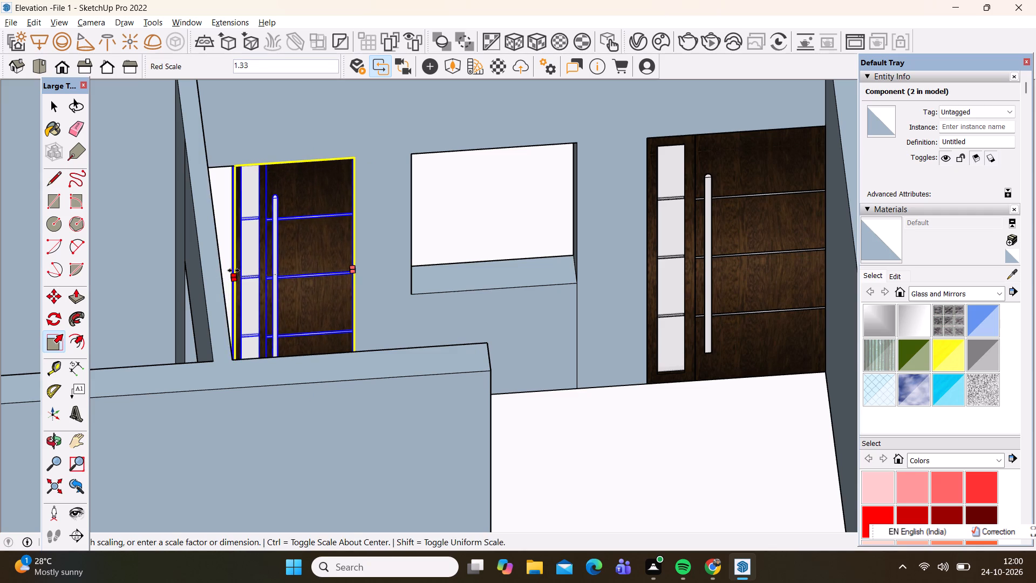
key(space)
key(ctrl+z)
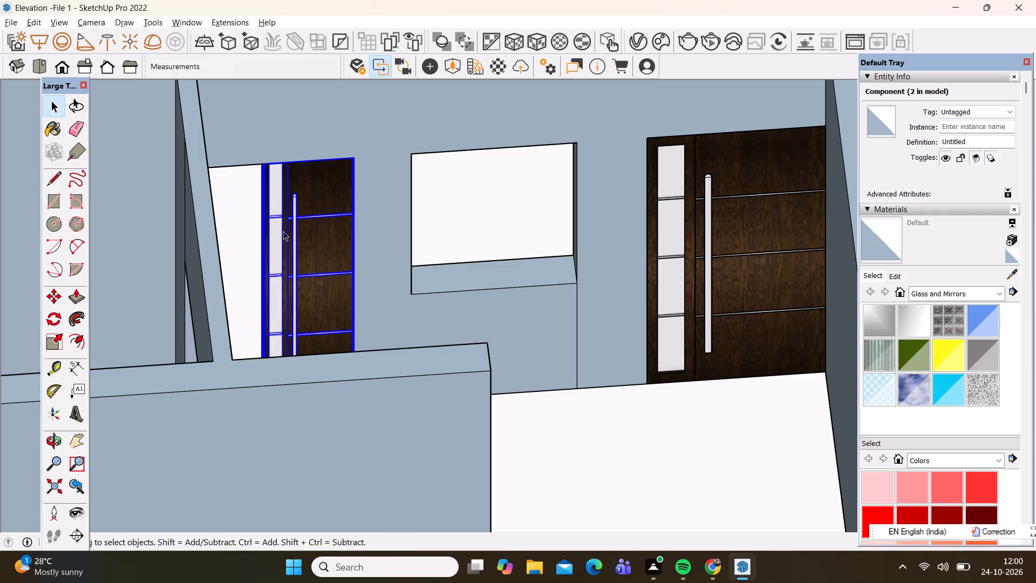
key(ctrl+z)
Scale the copied door's width along the red axis by about 1.39 from its window-side edge.
scroll(309, 201, down, 6)
middle_drag(355, 298, 249, 295)
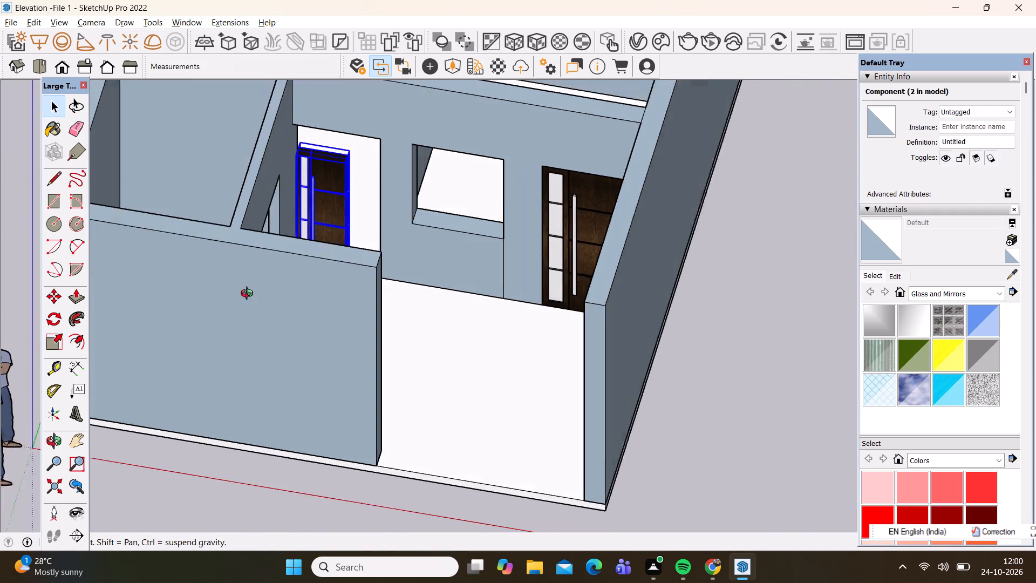
middle_drag(249, 295, 246, 290)
scroll(289, 140, up, 8)
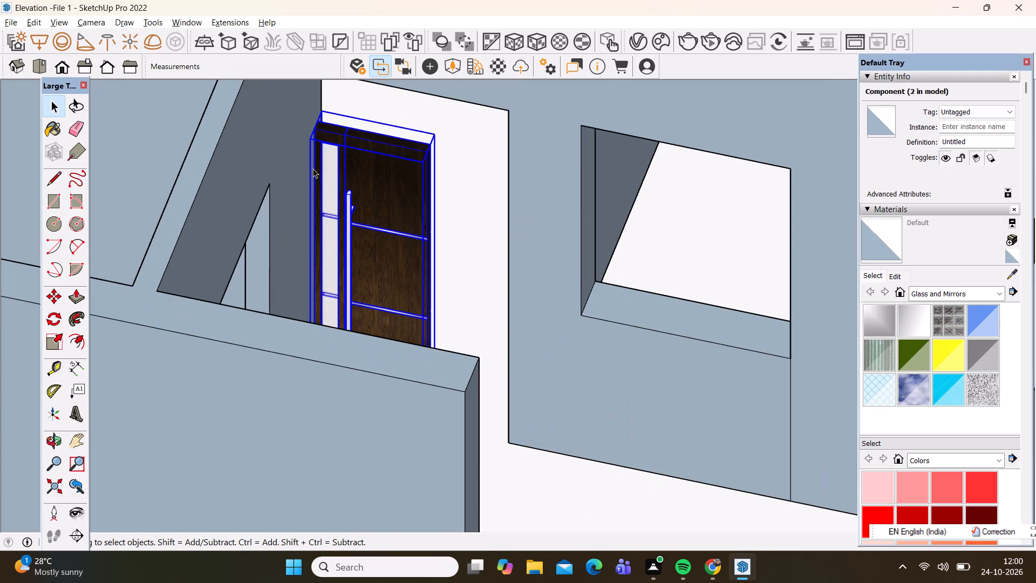
scroll(348, 179, up, 2)
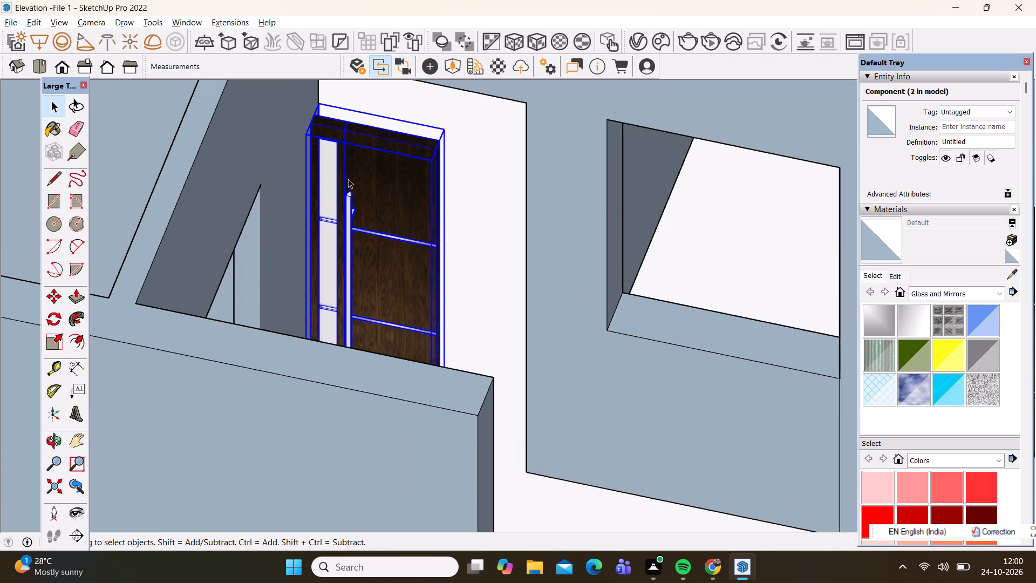
scroll(345, 186, down, 4)
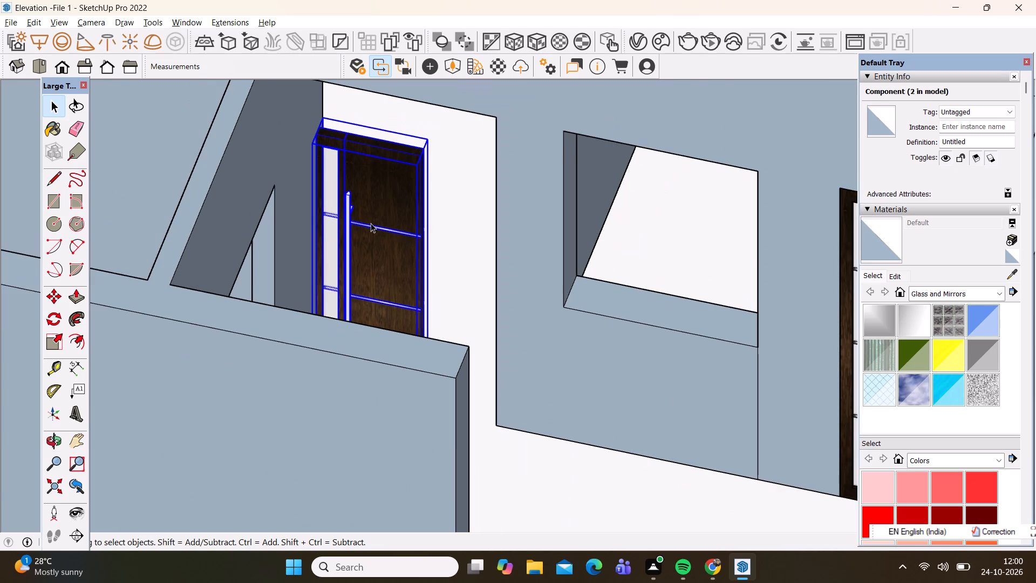
key(s)
click(417, 291)
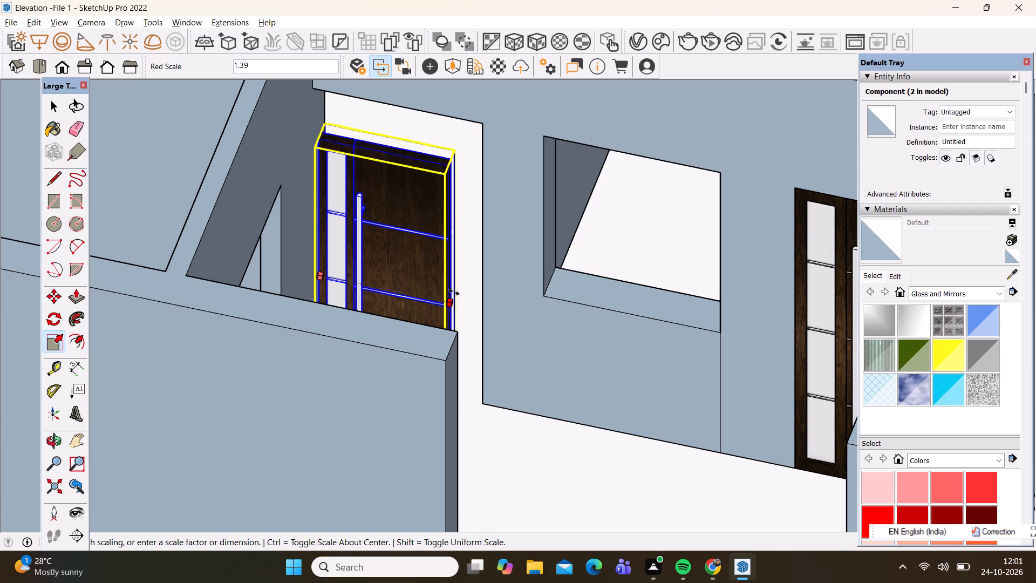
click(454, 292)
Scale the copied door's width along the red axis by about 1.09 from its partition-wall edge.
scroll(339, 155, down, 3)
middle_drag(355, 216, 330, 293)
scroll(347, 245, down, 1)
scroll(312, 238, up, 3)
click(340, 216)
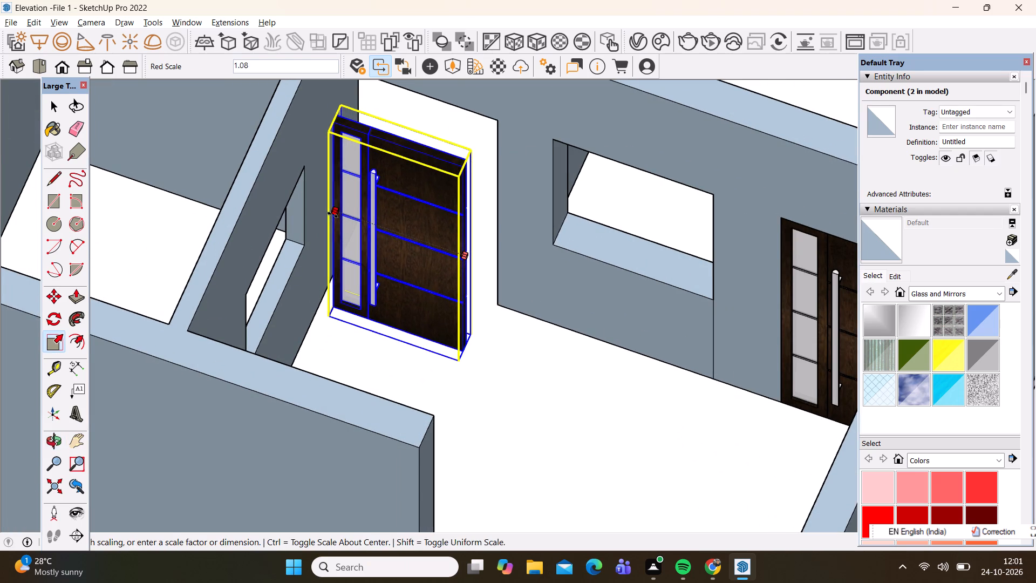
click(333, 214)
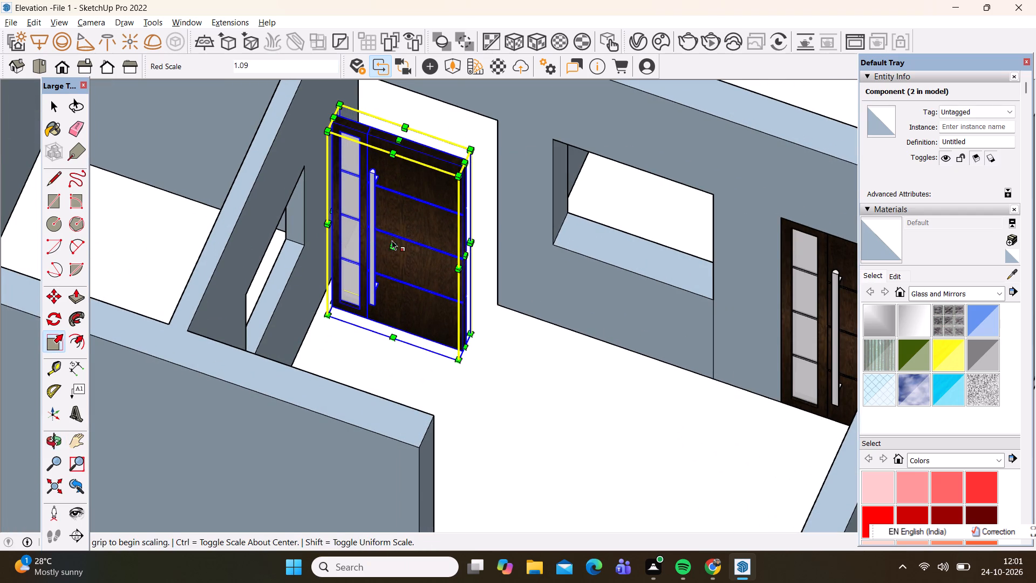
click(388, 246)
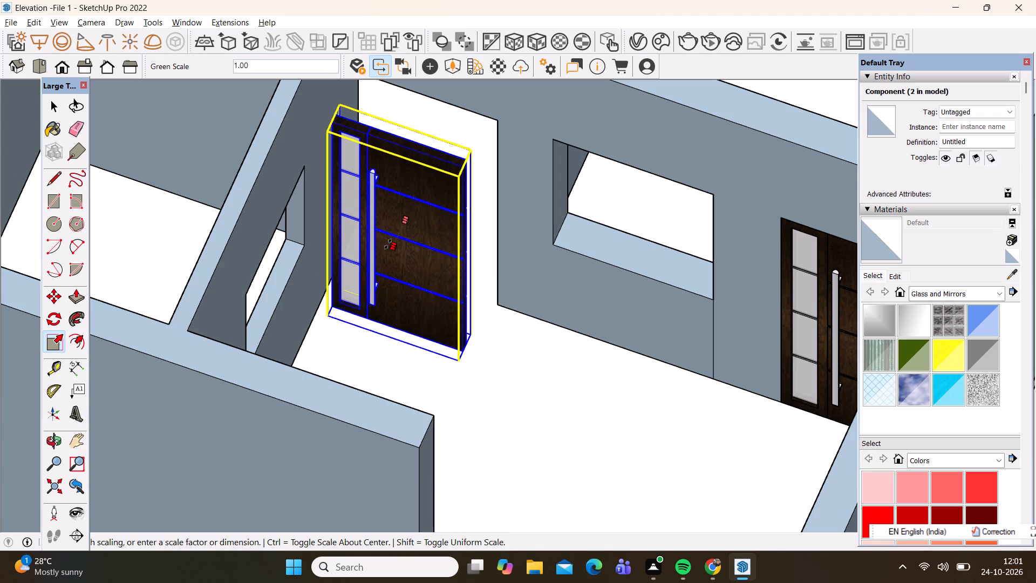
click(388, 244)
key(space)
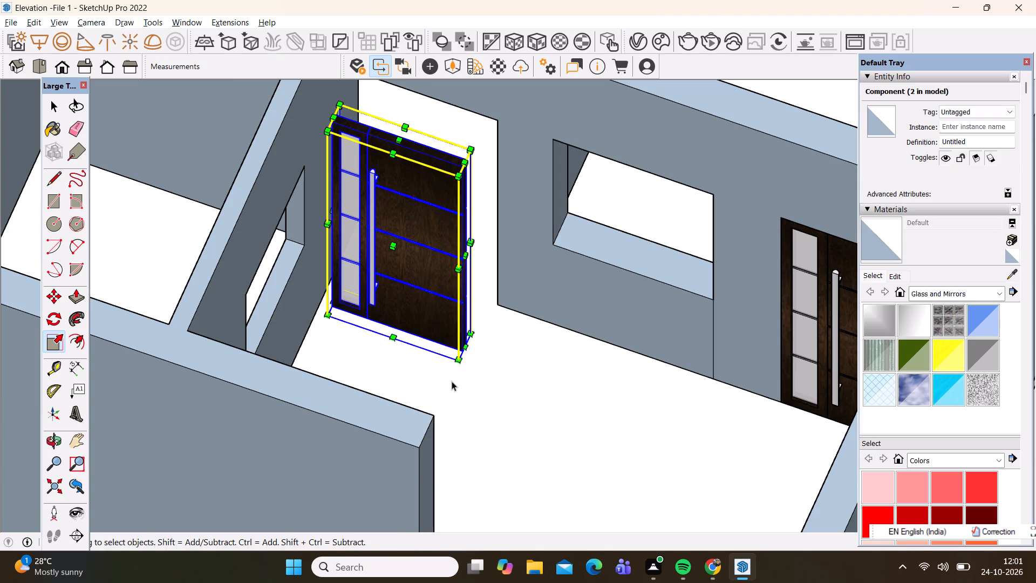
Move the copied door about 1' 5" so its lower corner meets the wall corner on the window side of the opening.
key(m)
click(458, 359)
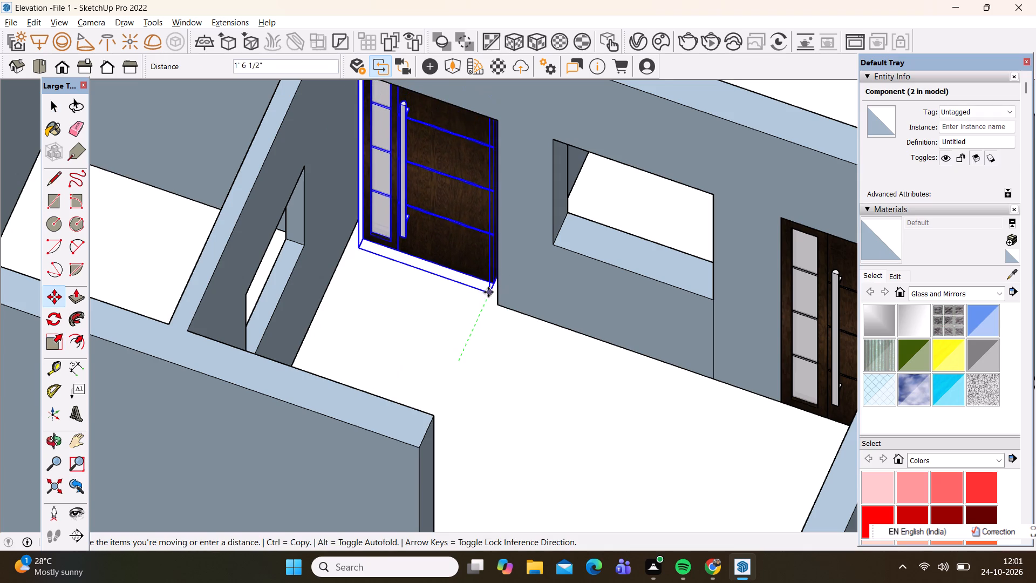
click(499, 307)
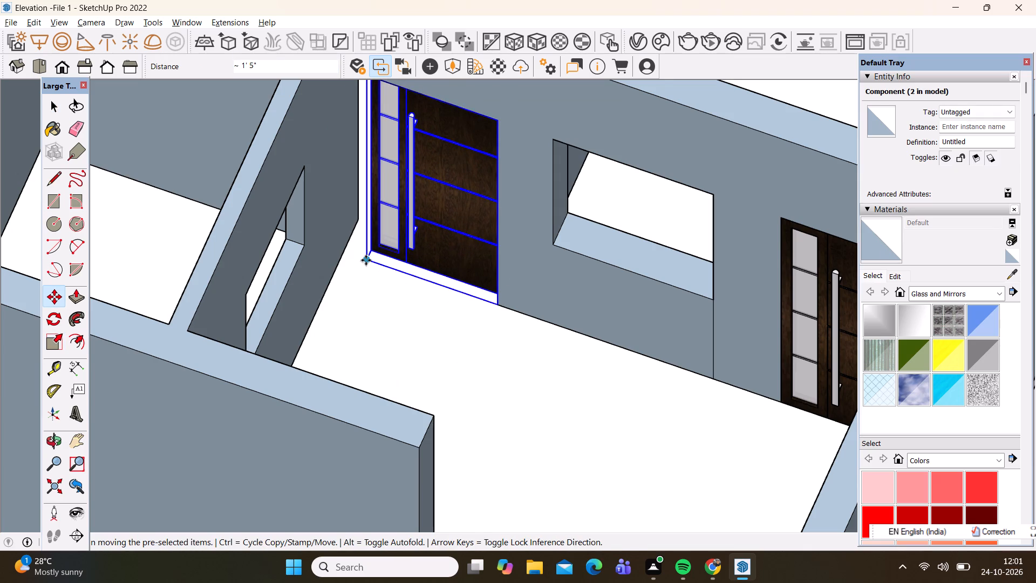
Shift the copied door out of the opening about 9 1/2" by its lower corner, and back toward it by its upper corner.
click(367, 258)
scroll(371, 251, down, 1)
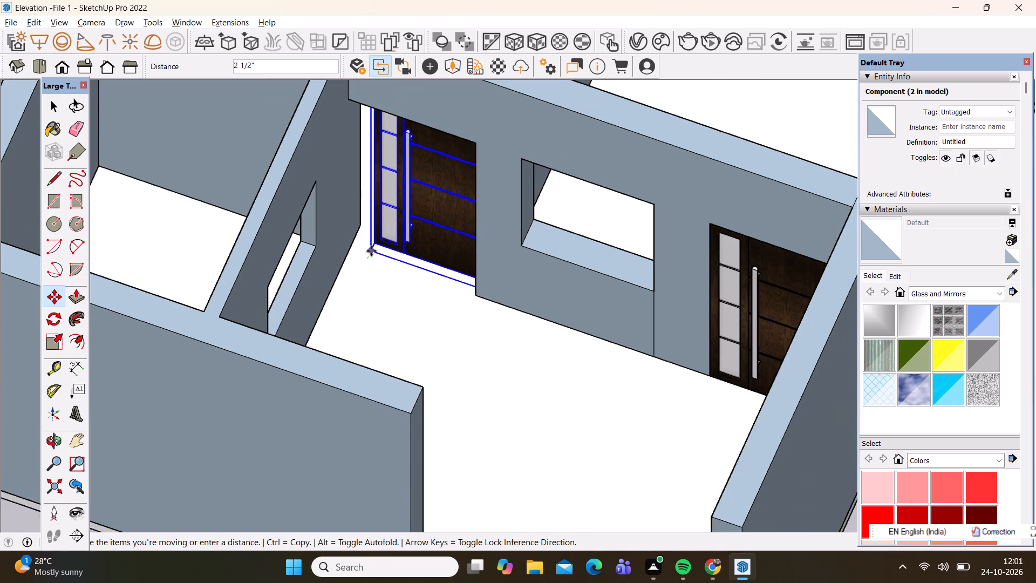
scroll(371, 251, down, 2)
click(354, 283)
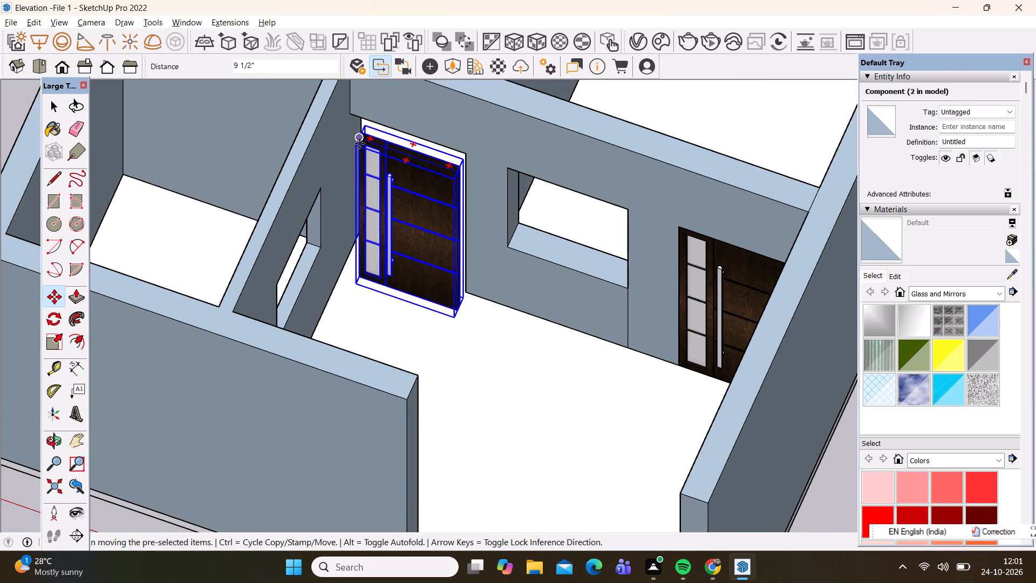
click(355, 147)
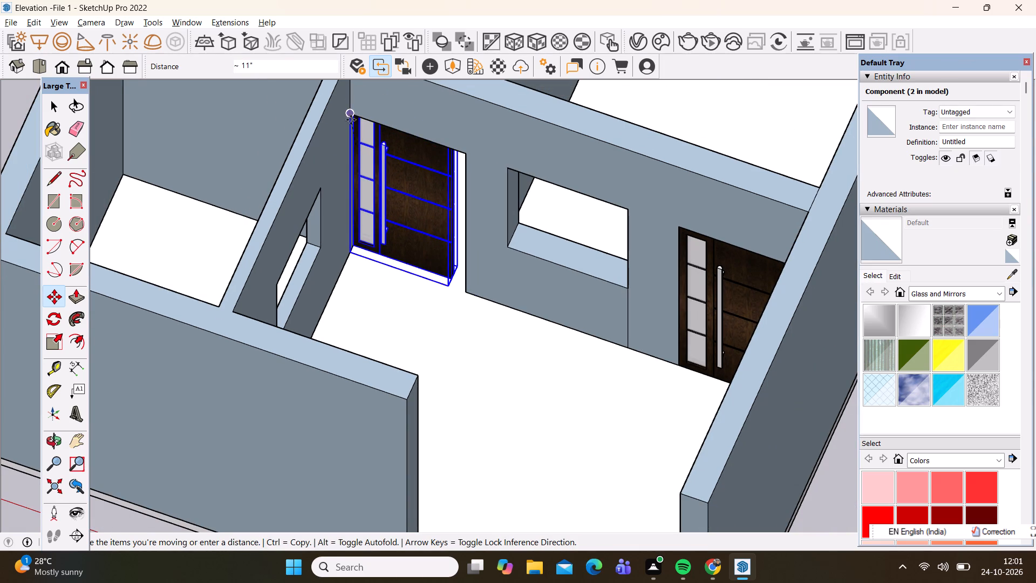
click(355, 133)
Move the copied door by its lower window-side corner, first about 3" away and then about 2 1/2" onto the opening's lower wall corner.
scroll(394, 244, up, 2)
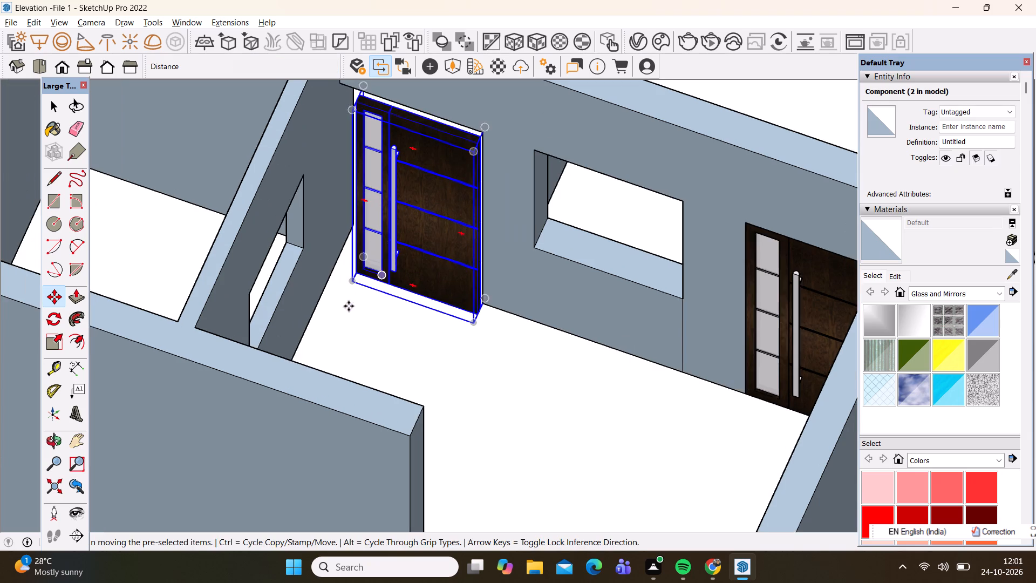
middle_drag(348, 307, 415, 282)
scroll(446, 330, up, 1)
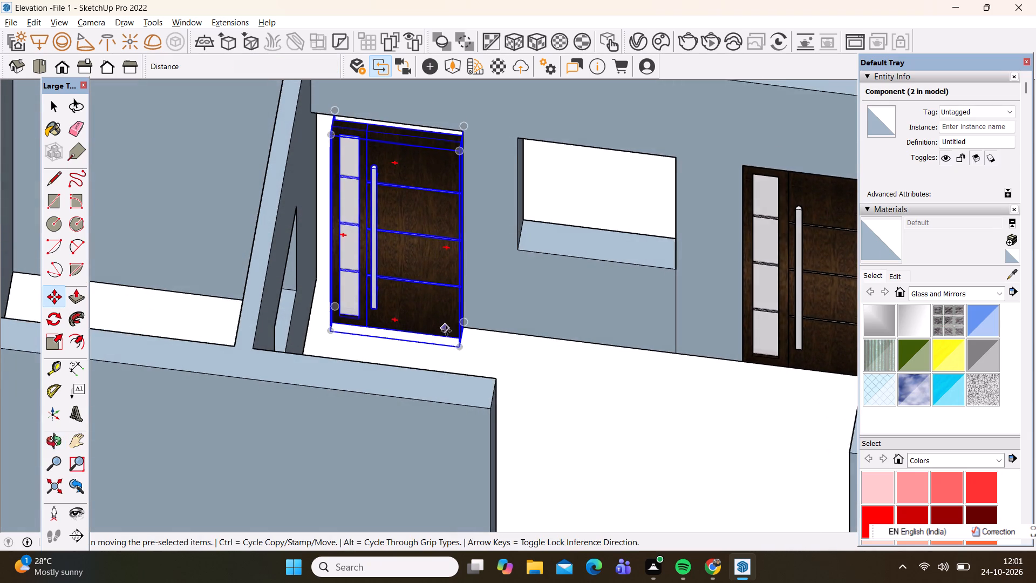
scroll(446, 331, up, 3)
click(462, 347)
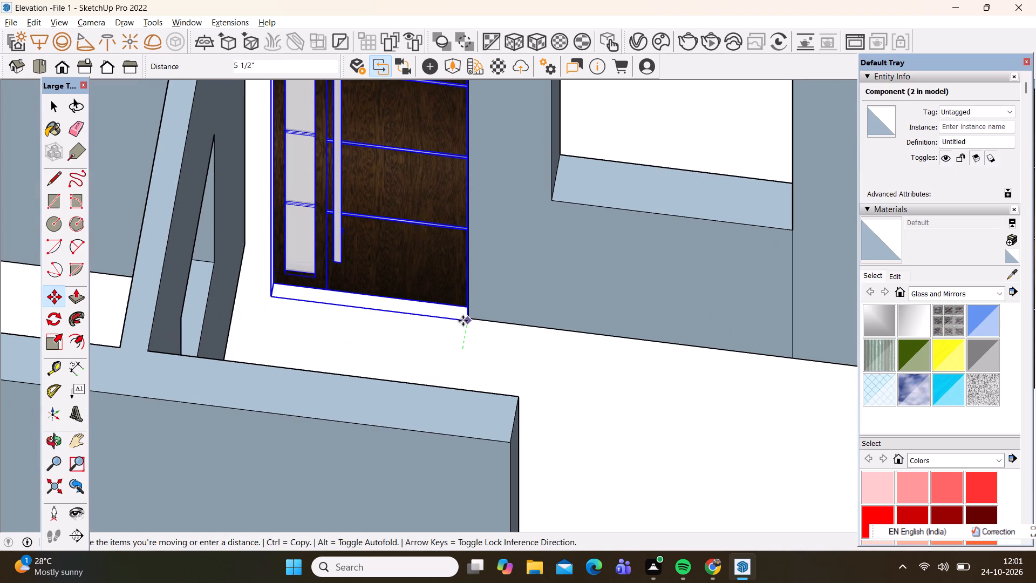
click(449, 336)
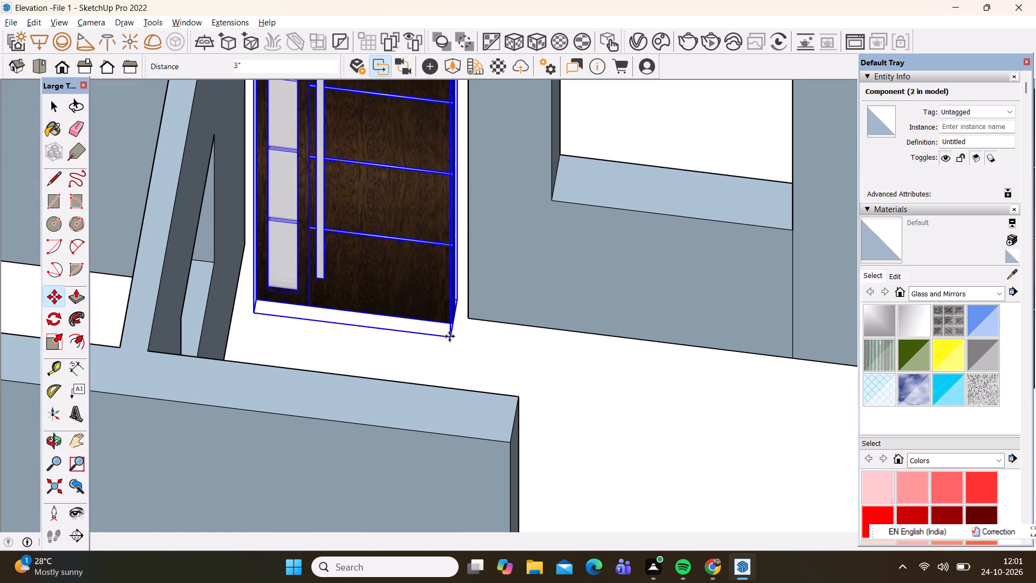
click(453, 324)
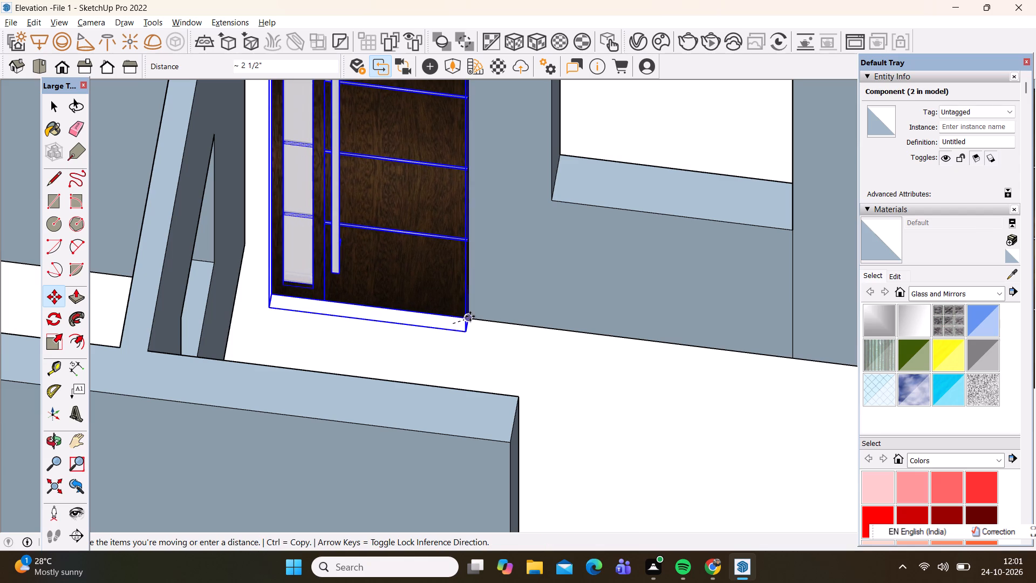
click(470, 316)
Scale the copied door's width along the red axis by about 1.18 from its partition-wall edge to reach that wall.
scroll(283, 256, down, 8)
middle_drag(268, 347, 321, 359)
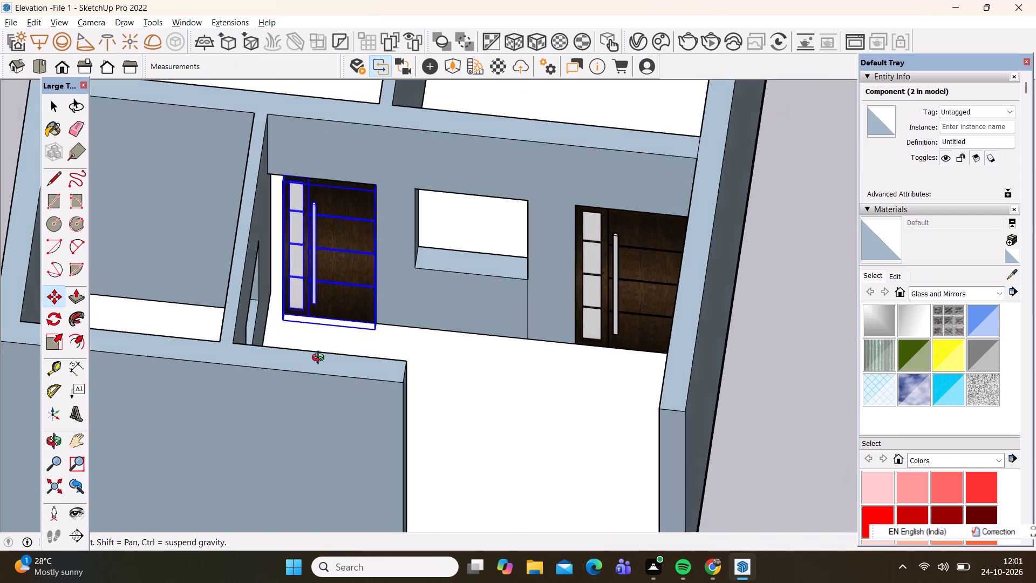
middle_drag(321, 359, 366, 323)
scroll(275, 235, up, 5)
middle_drag(373, 355, 285, 354)
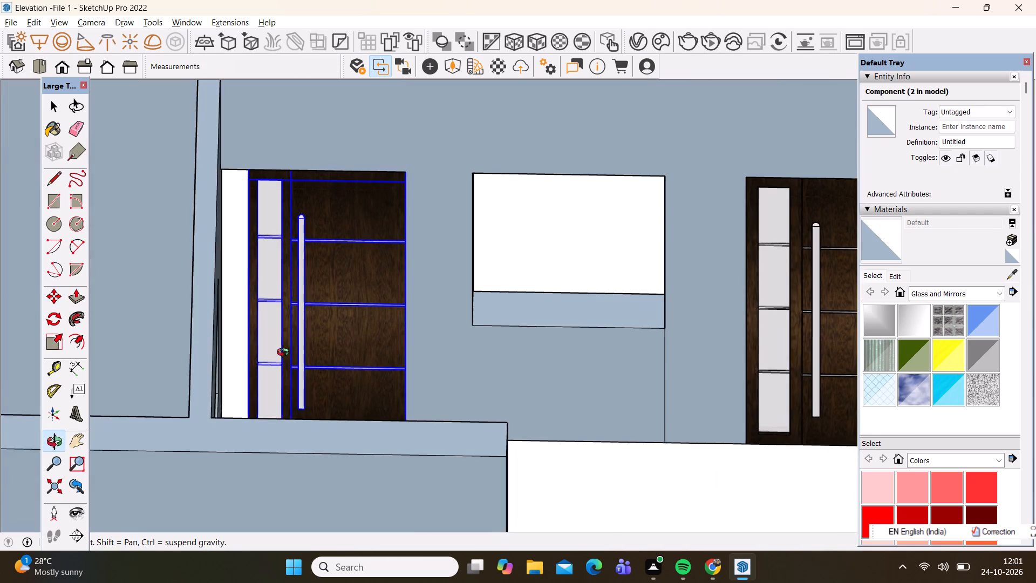
middle_drag(285, 354, 284, 354)
key(s)
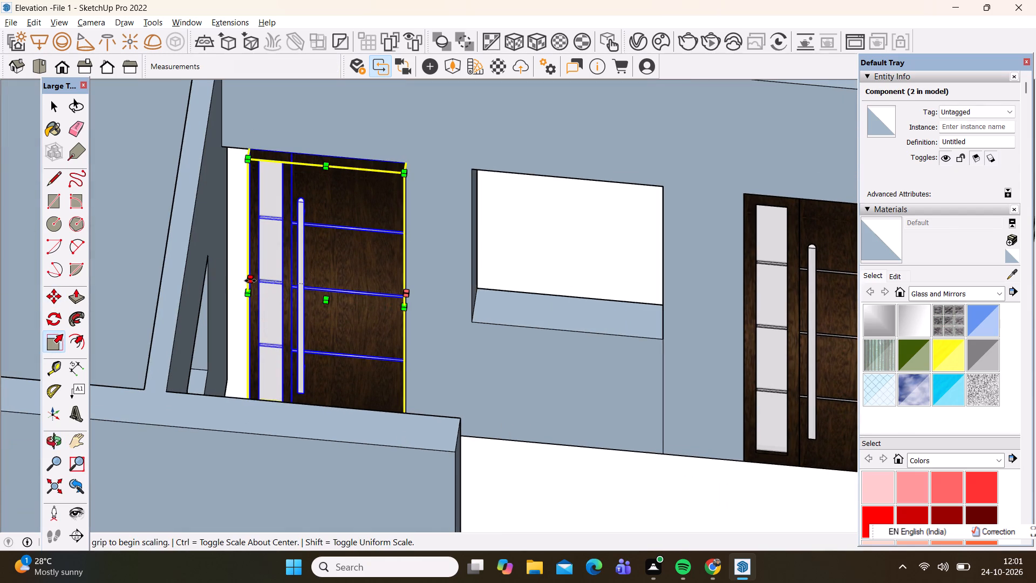
click(250, 281)
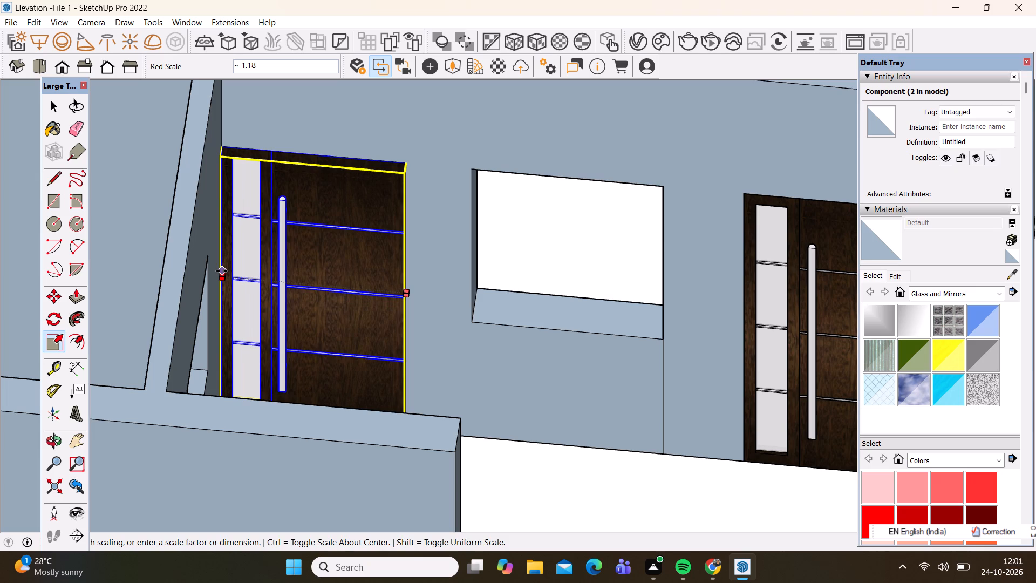
click(222, 271)
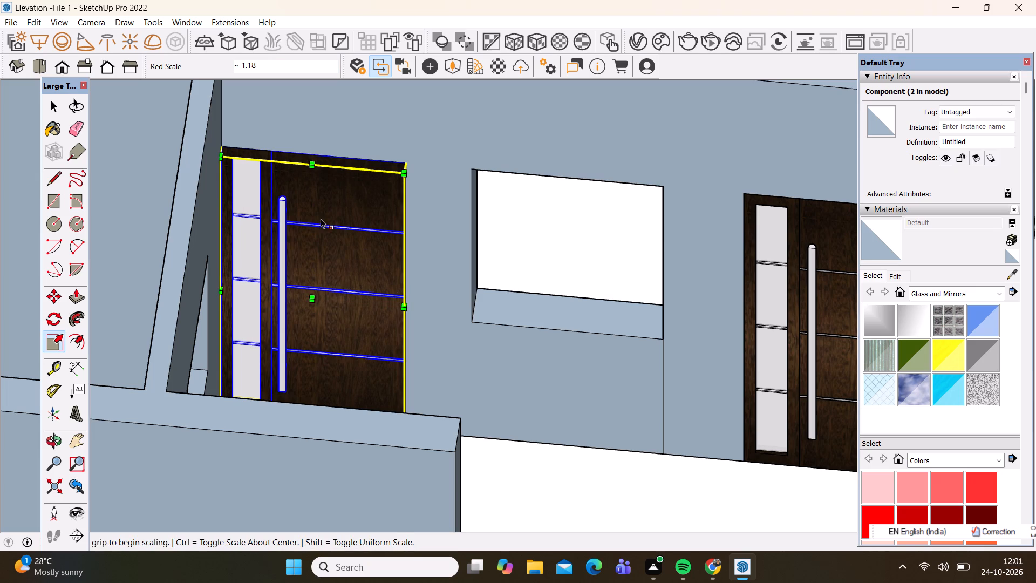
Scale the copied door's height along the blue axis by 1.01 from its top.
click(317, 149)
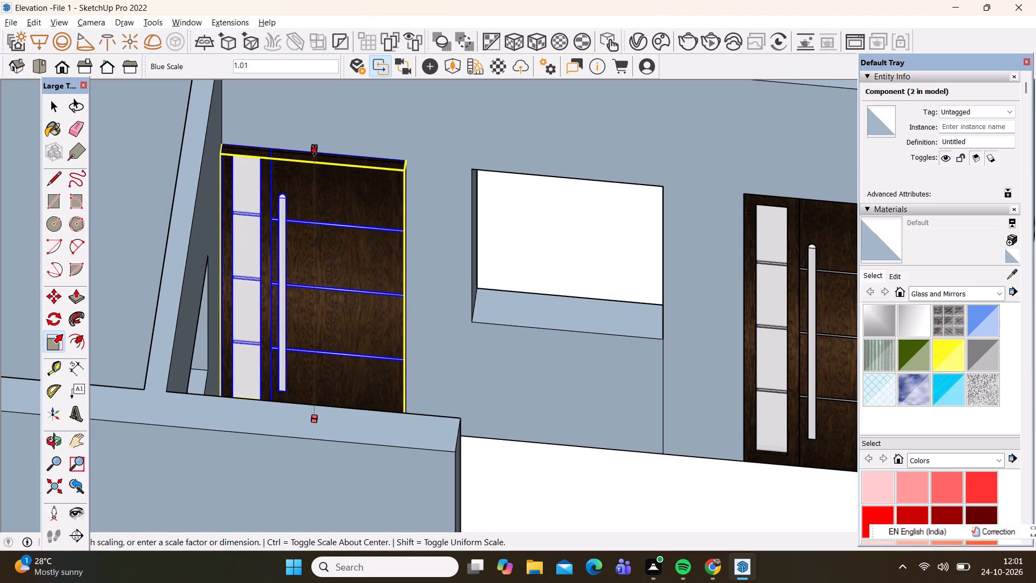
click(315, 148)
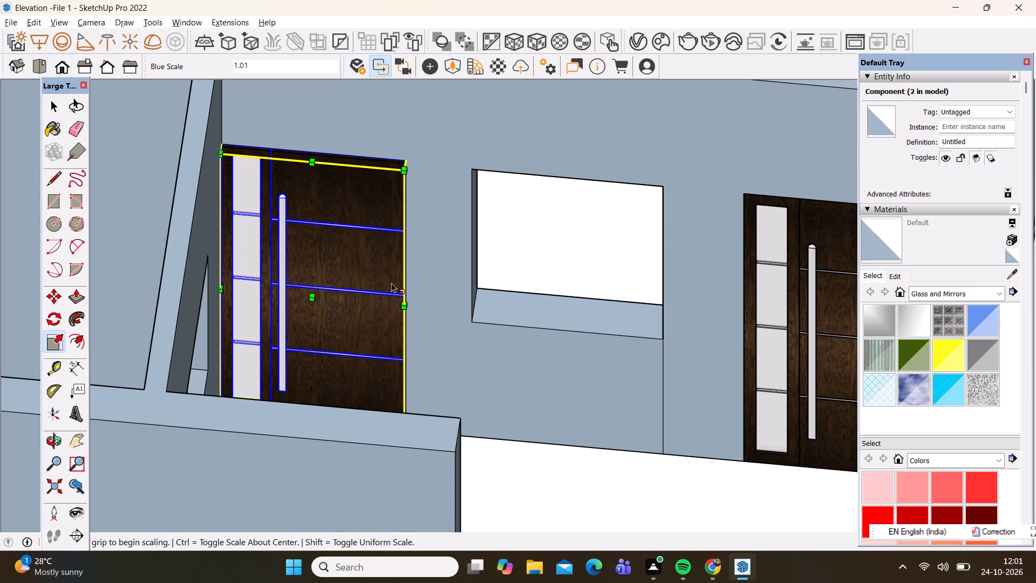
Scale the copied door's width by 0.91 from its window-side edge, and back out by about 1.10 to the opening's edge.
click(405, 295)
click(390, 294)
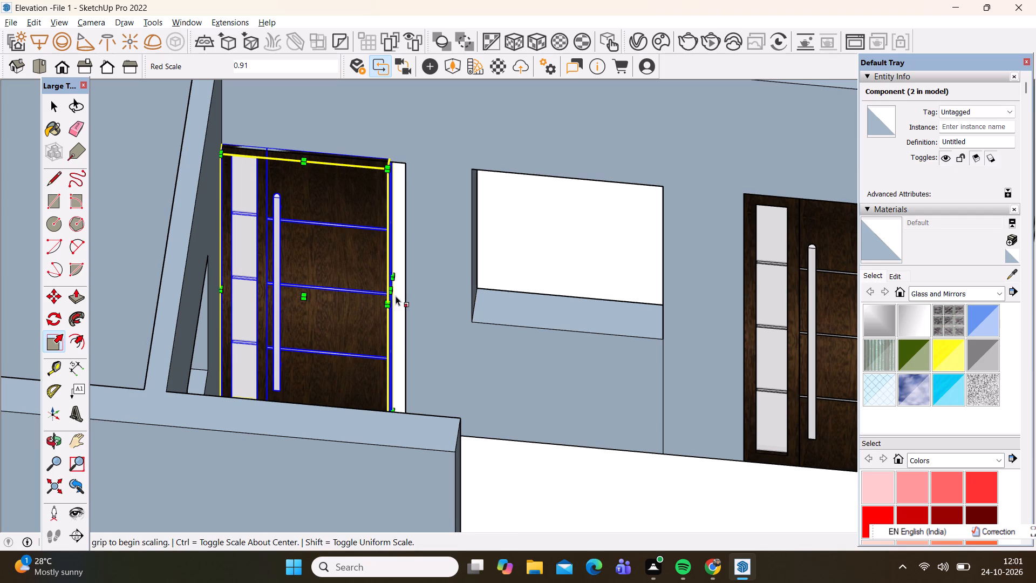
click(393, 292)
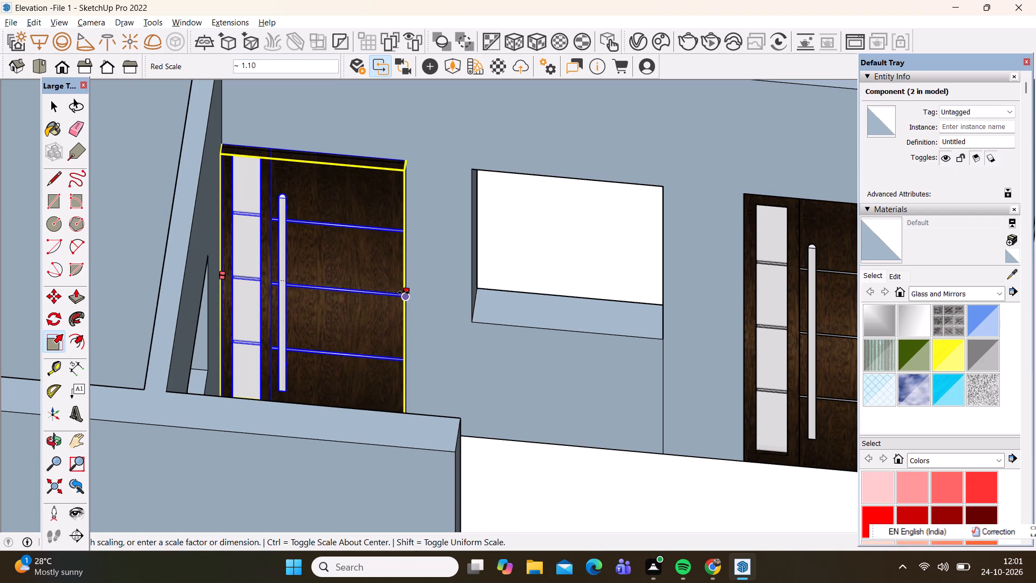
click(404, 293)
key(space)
Examine how the copied door fits its opening from above, from inside the room and from outside the building.
scroll(279, 149, down, 5)
scroll(275, 245, down, 1)
middle_drag(275, 247, 280, 347)
click(759, 274)
scroll(261, 254, up, 5)
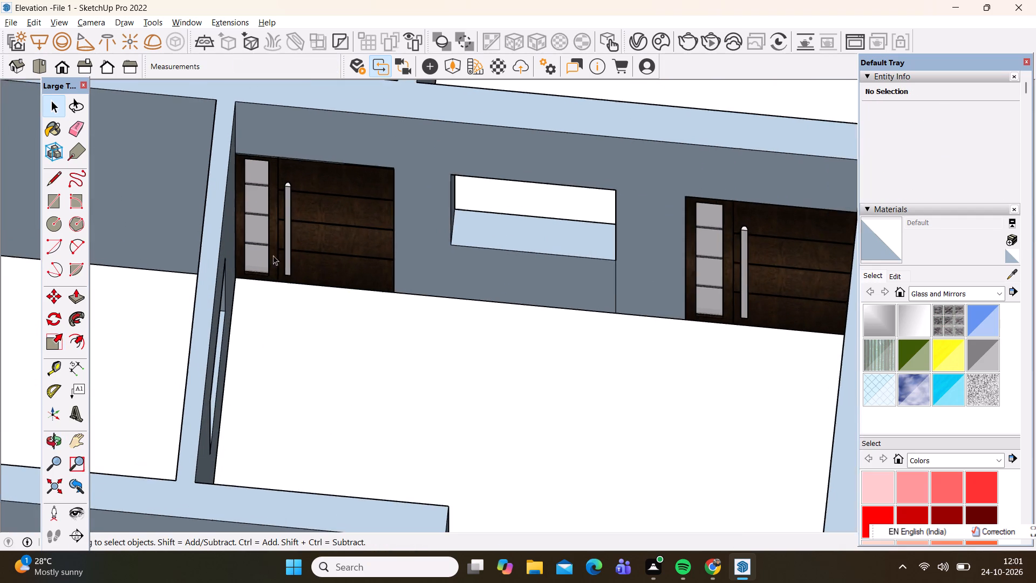
middle_drag(330, 463, 312, 397)
middle_drag(311, 364, 298, 242)
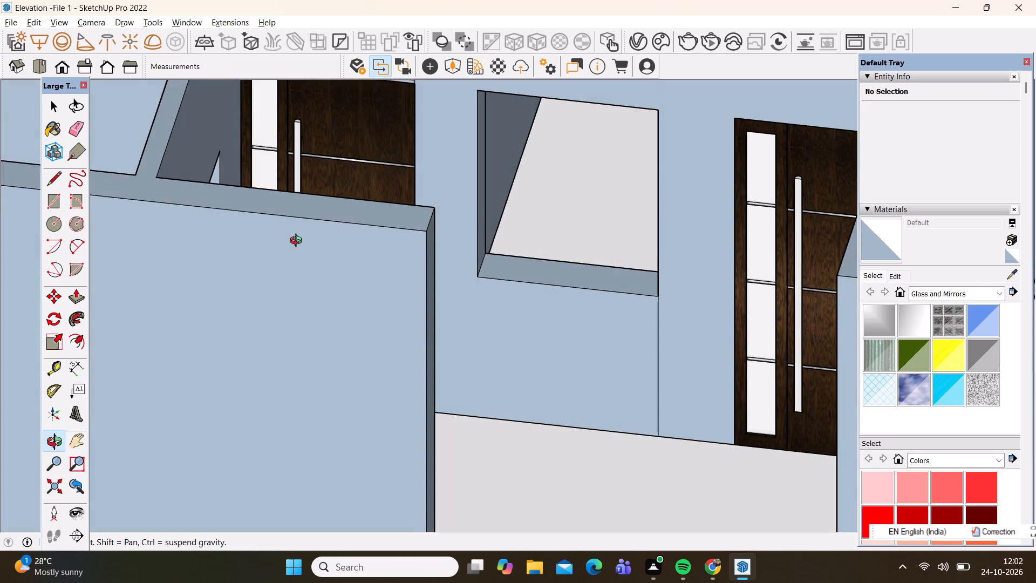
middle_drag(298, 242, 290, 320)
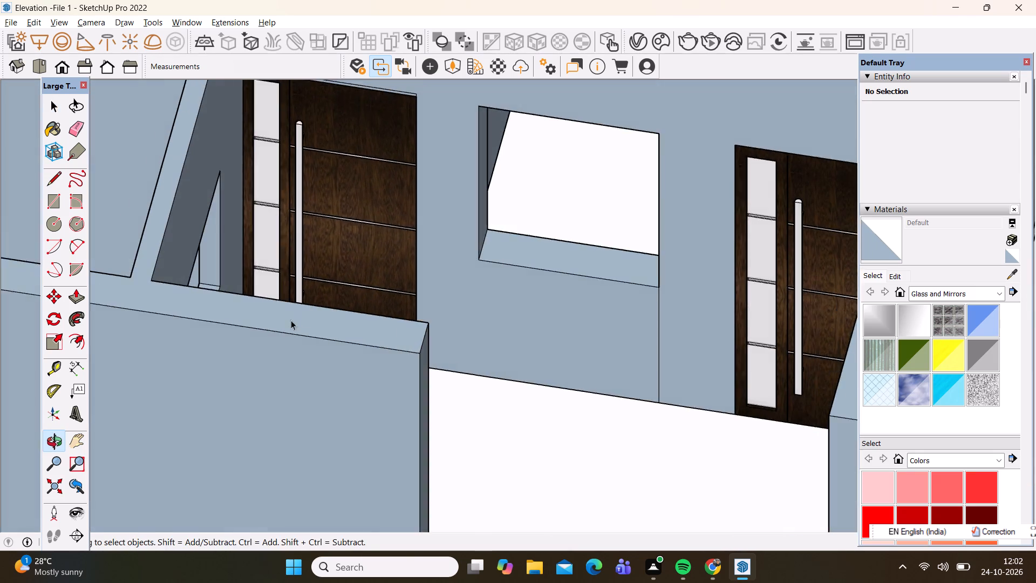
scroll(309, 284, down, 10)
middle_drag(311, 406, 376, 257)
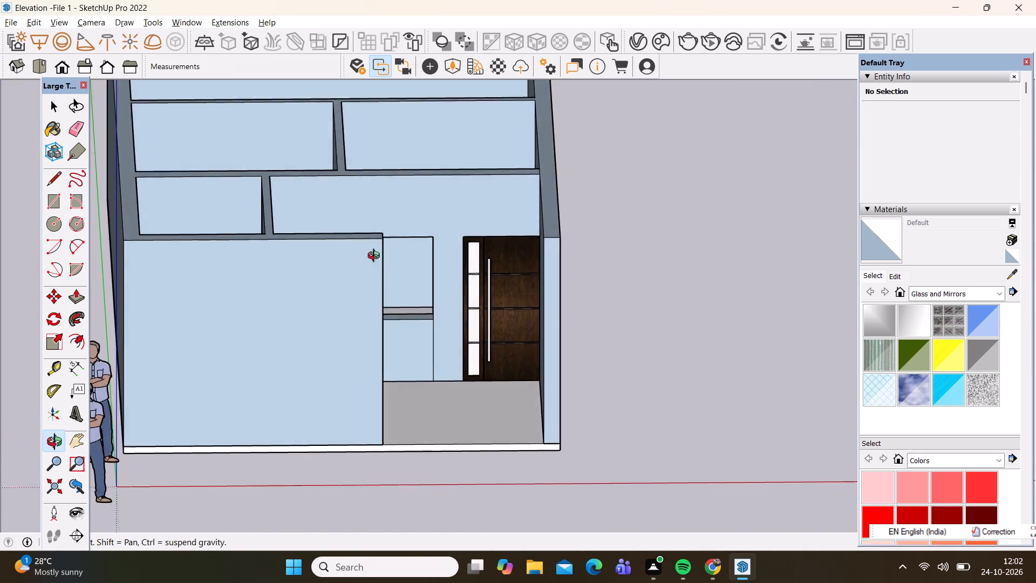
middle_drag(376, 257, 190, 109)
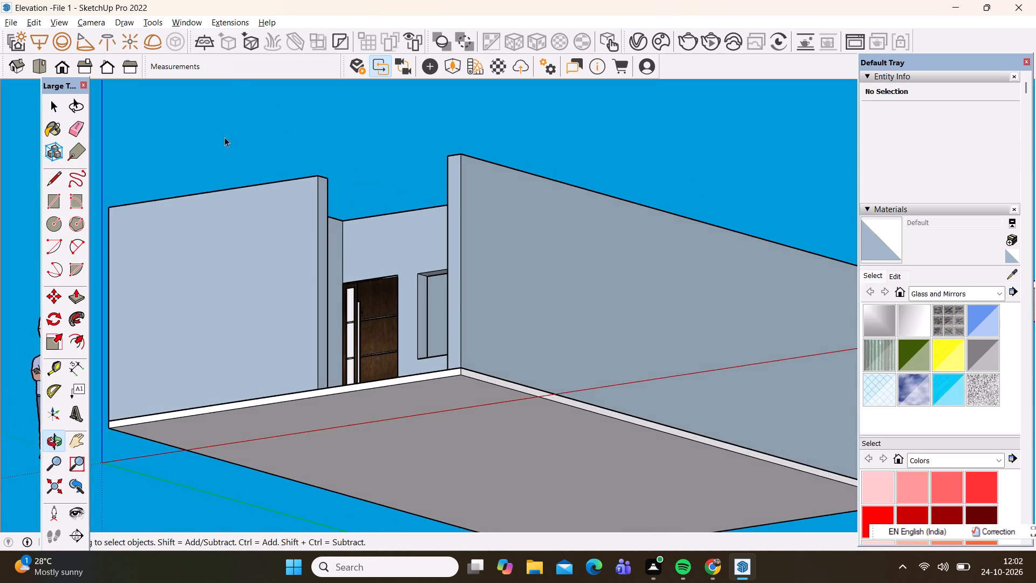
Scale the copied door's height along the blue axis so its top meets the opening's upper corner at the partition wall.
scroll(342, 257, up, 2)
scroll(413, 319, up, 10)
scroll(358, 263, up, 5)
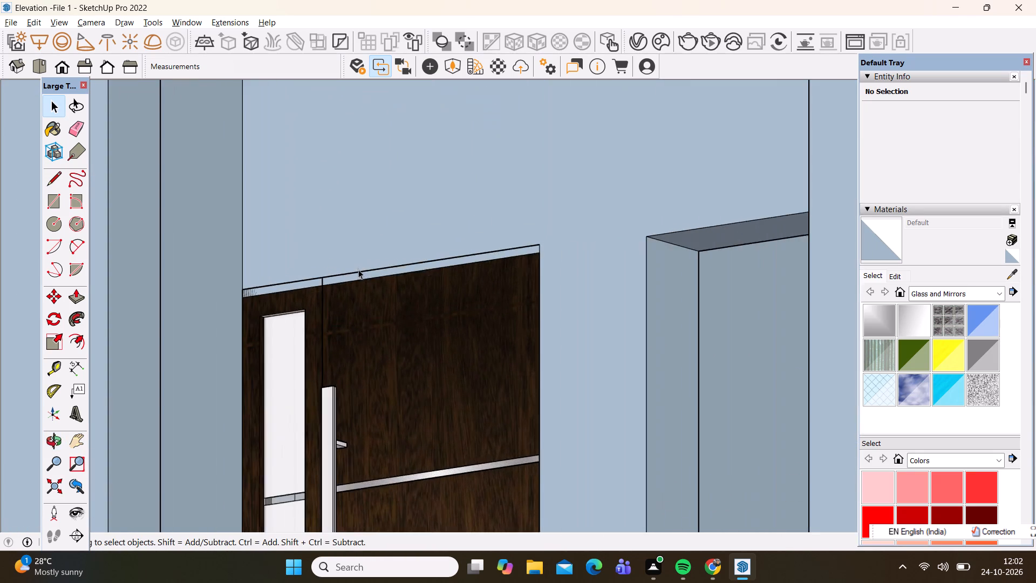
scroll(358, 269, up, 2)
middle_drag(325, 346, 322, 395)
scroll(325, 376, down, 1)
scroll(337, 336, up, 3)
key(s)
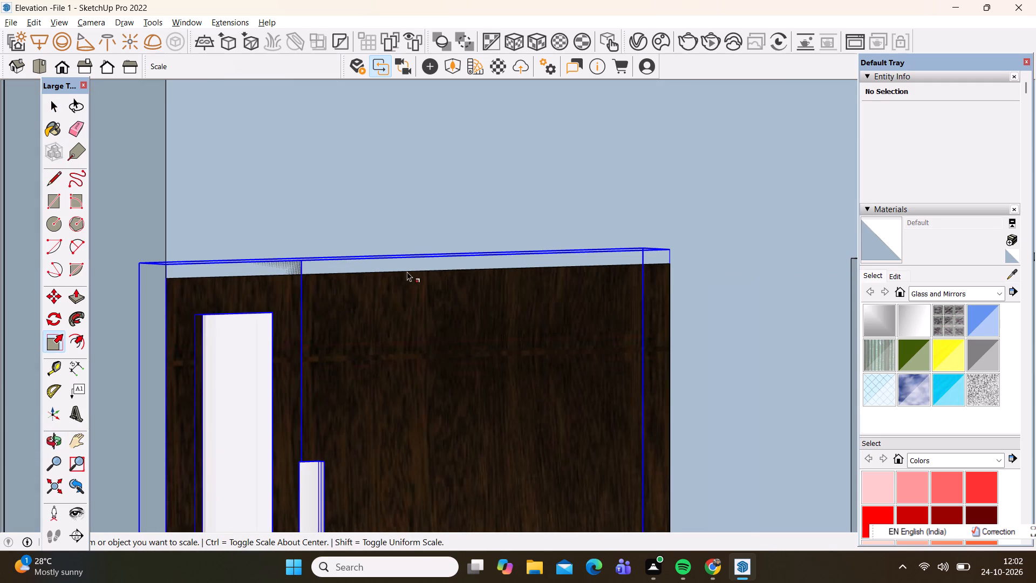
scroll(337, 282, down, 3)
middle_drag(335, 281, 336, 352)
key(s)
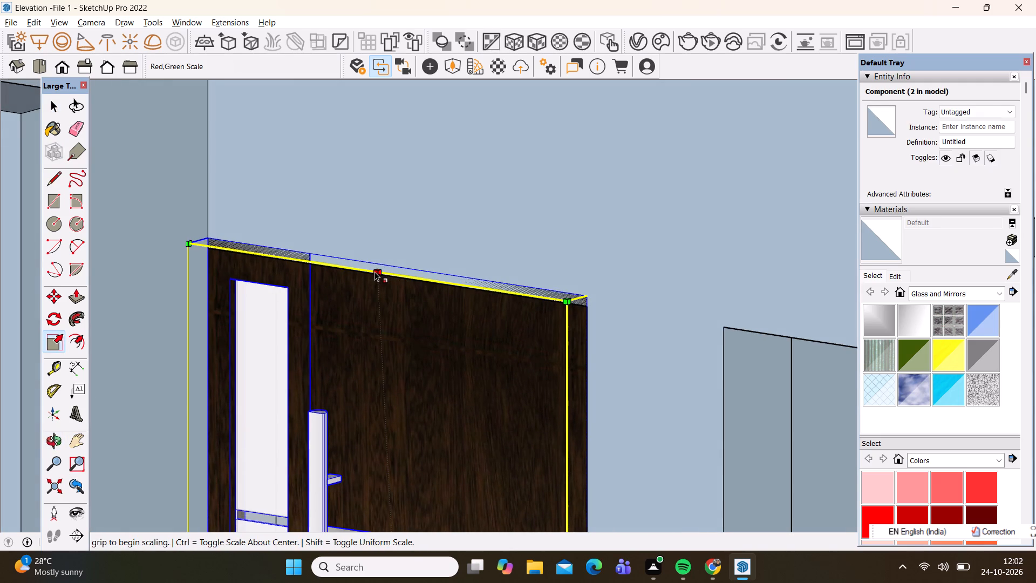
scroll(348, 263, down, 2)
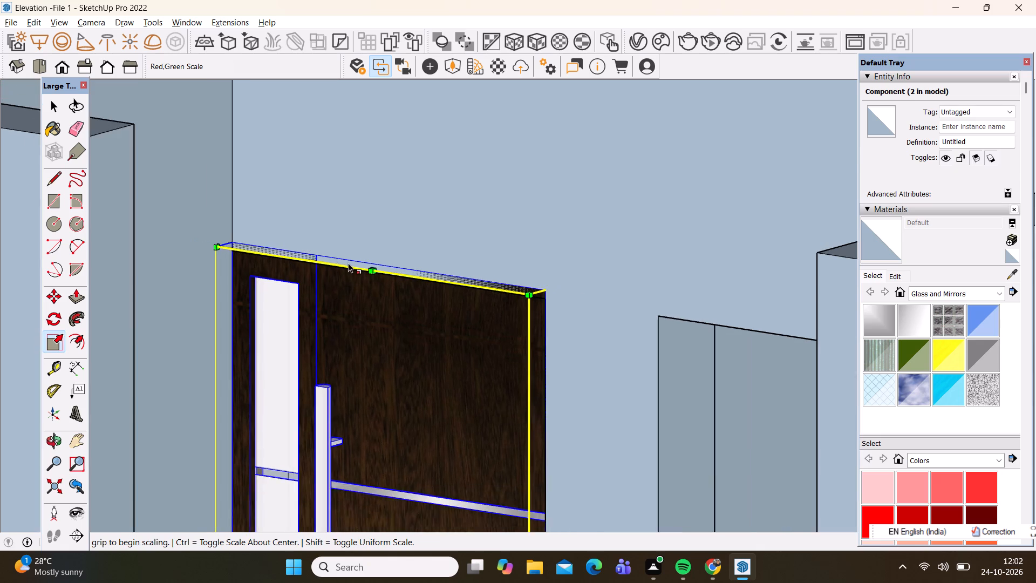
scroll(348, 263, down, 2)
click(384, 262)
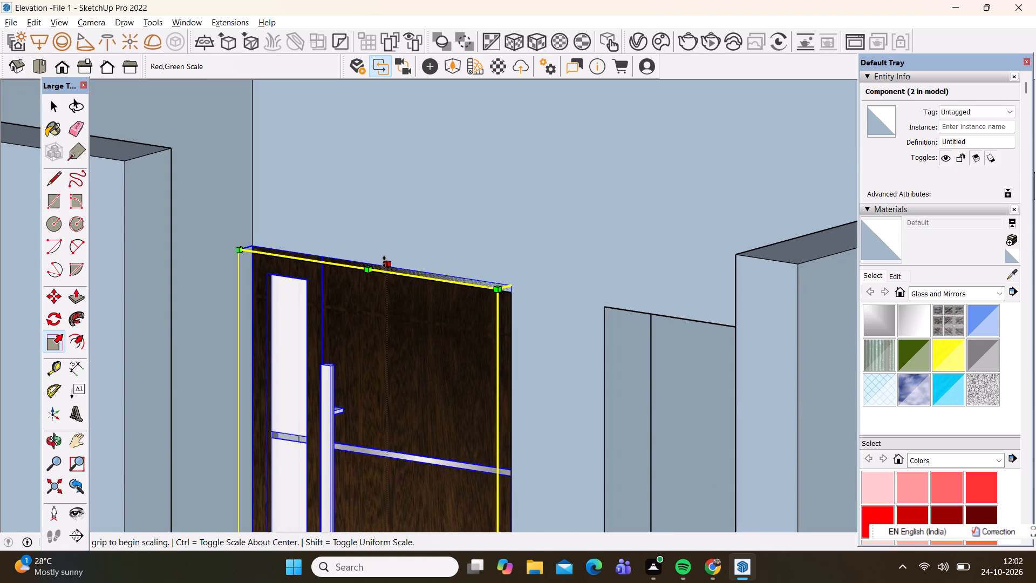
click(385, 255)
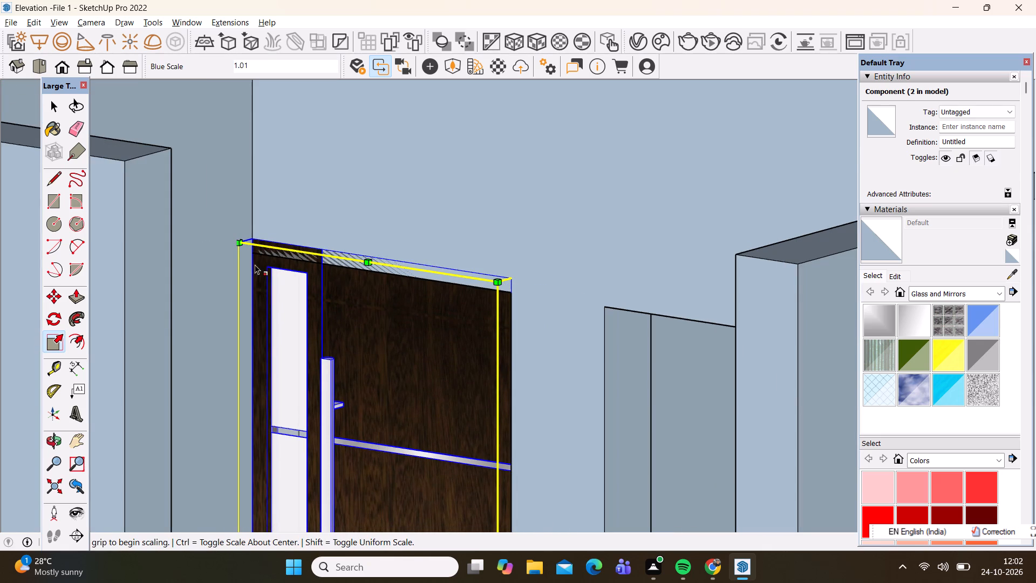
scroll(254, 264, up, 7)
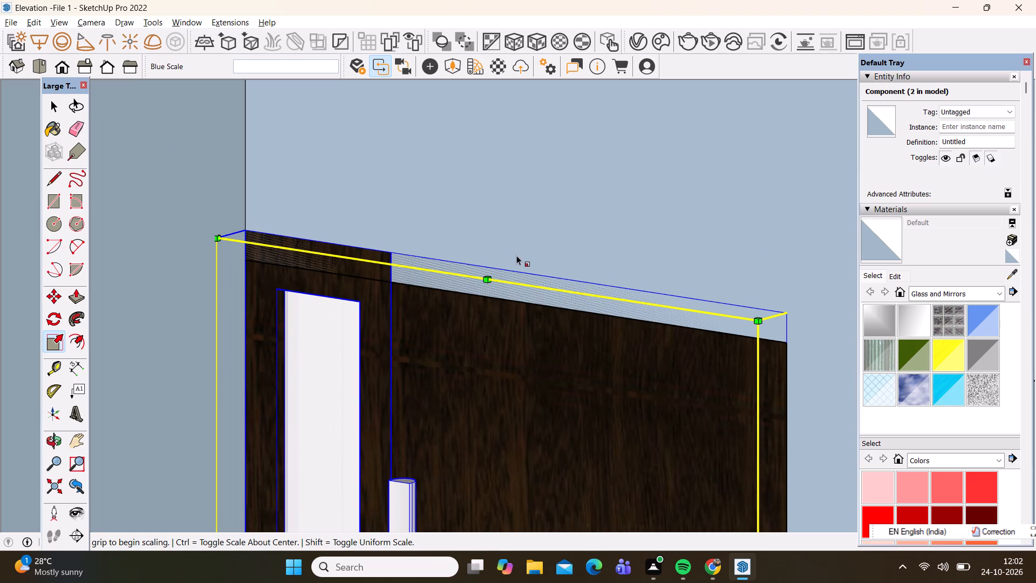
click(525, 268)
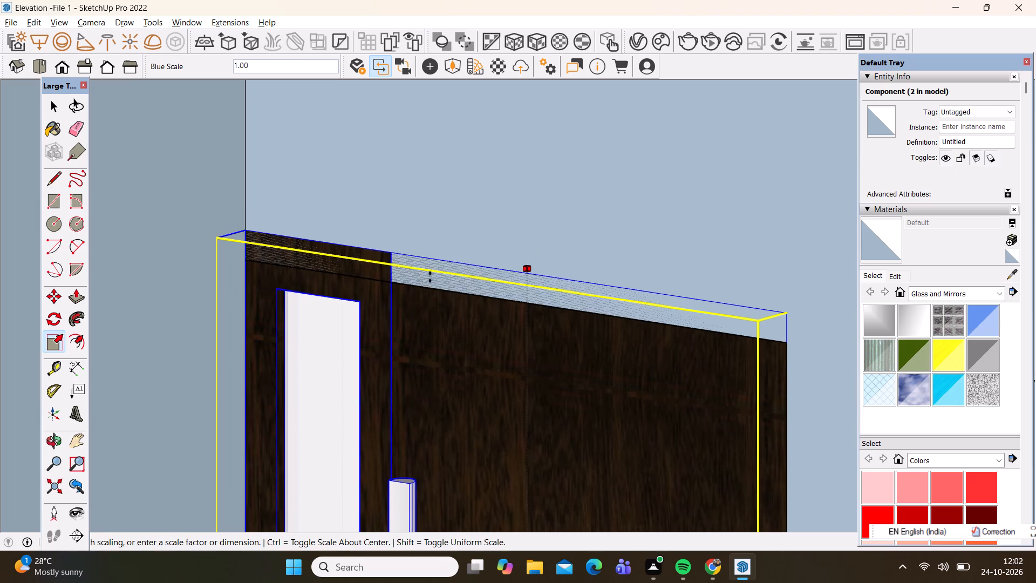
click(244, 260)
key(space)
Examine the copied door's top edge and sides against the surrounding walls of its opening.
scroll(323, 214, down, 4)
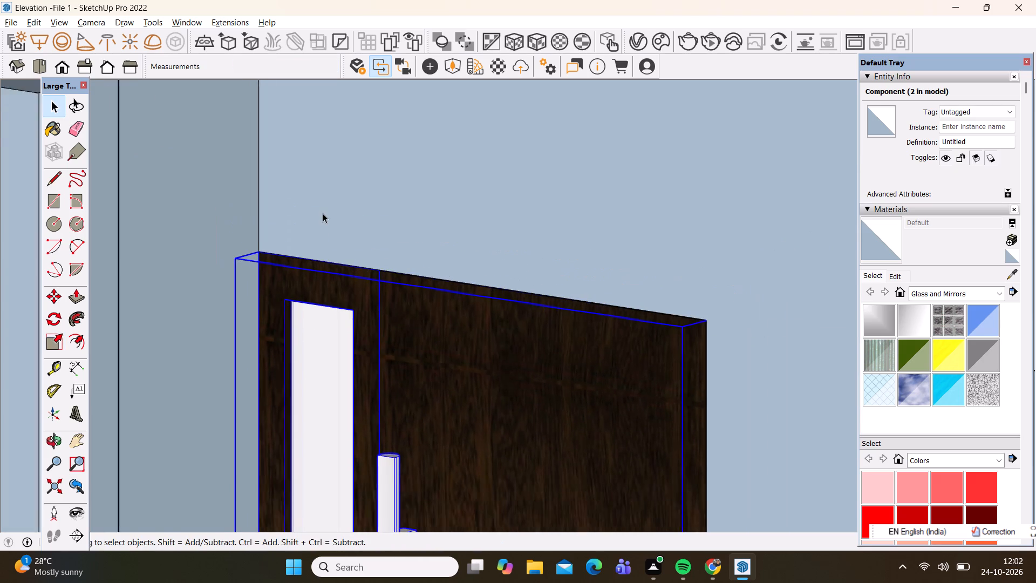
scroll(323, 213, down, 2)
scroll(395, 436, down, 1)
middle_drag(404, 437, 367, 457)
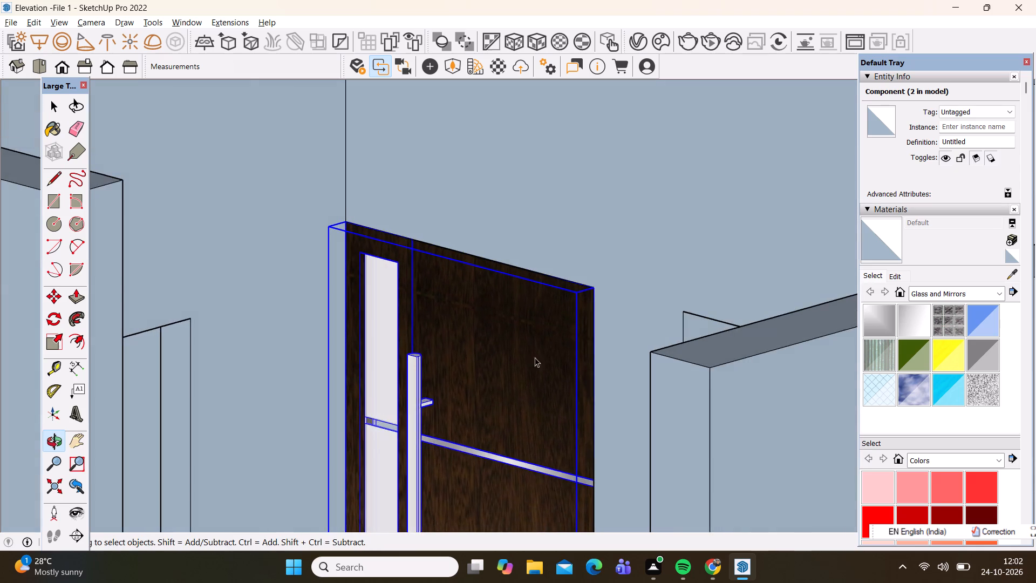
scroll(604, 301, up, 6)
key(space)
click(623, 296)
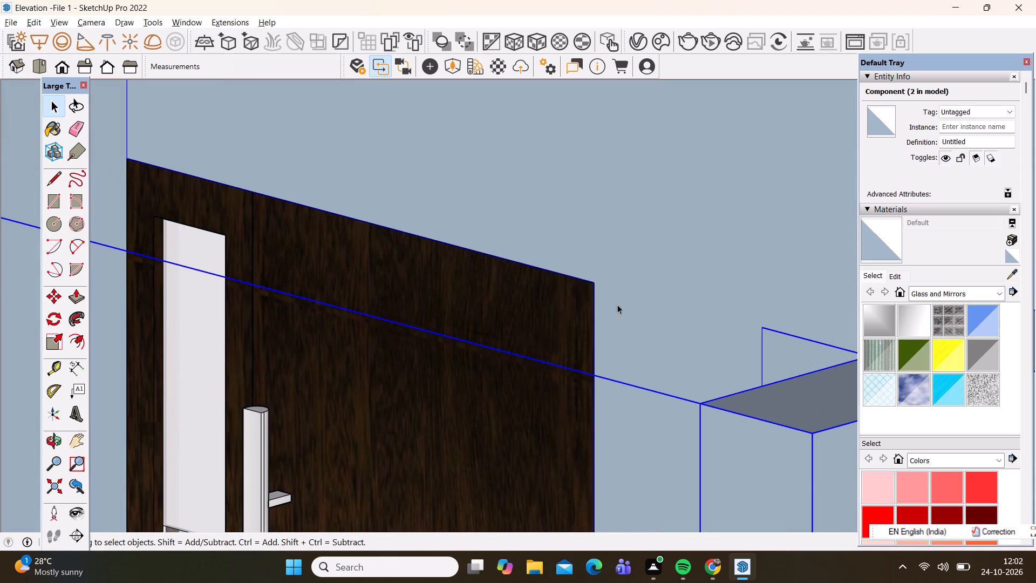
scroll(469, 327, up, 2)
scroll(539, 221, down, 15)
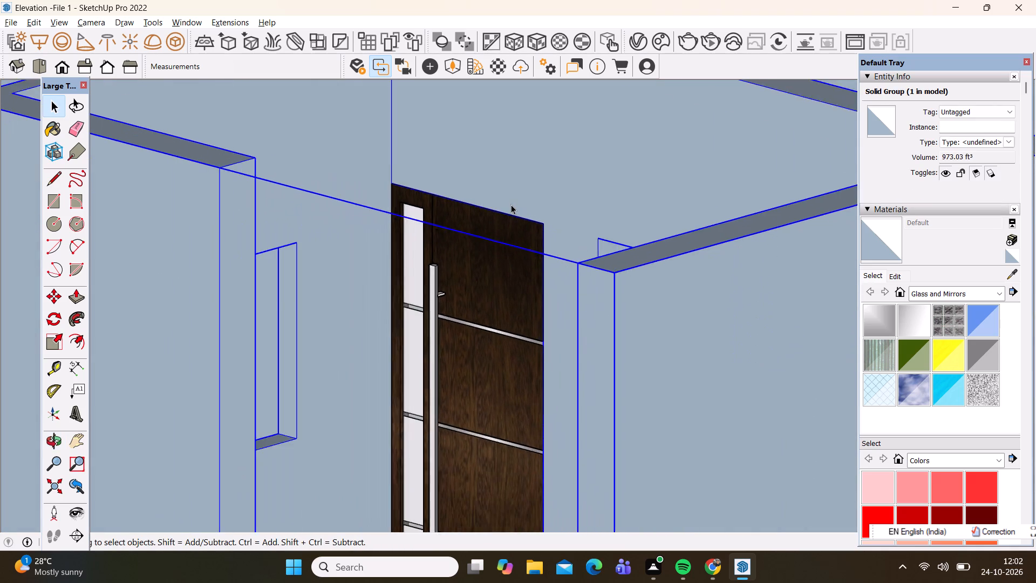
scroll(511, 205, down, 12)
Examine the top of the original front door beside the window and both doors within the whole building front.
middle_drag(495, 279, 690, 281)
click(805, 331)
scroll(575, 189, up, 6)
scroll(663, 219, up, 4)
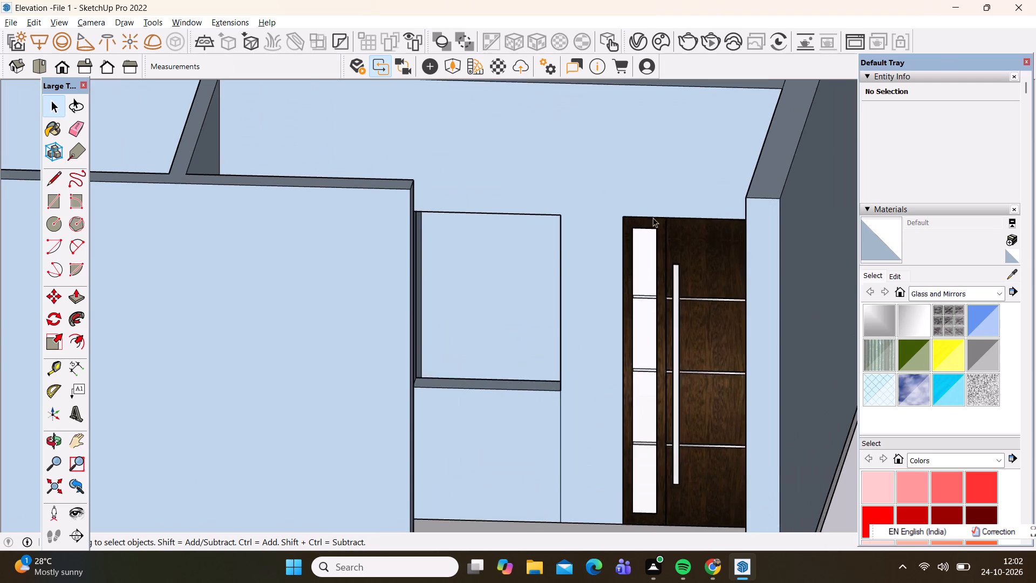
scroll(653, 218, up, 6)
middle_drag(644, 233, 672, 162)
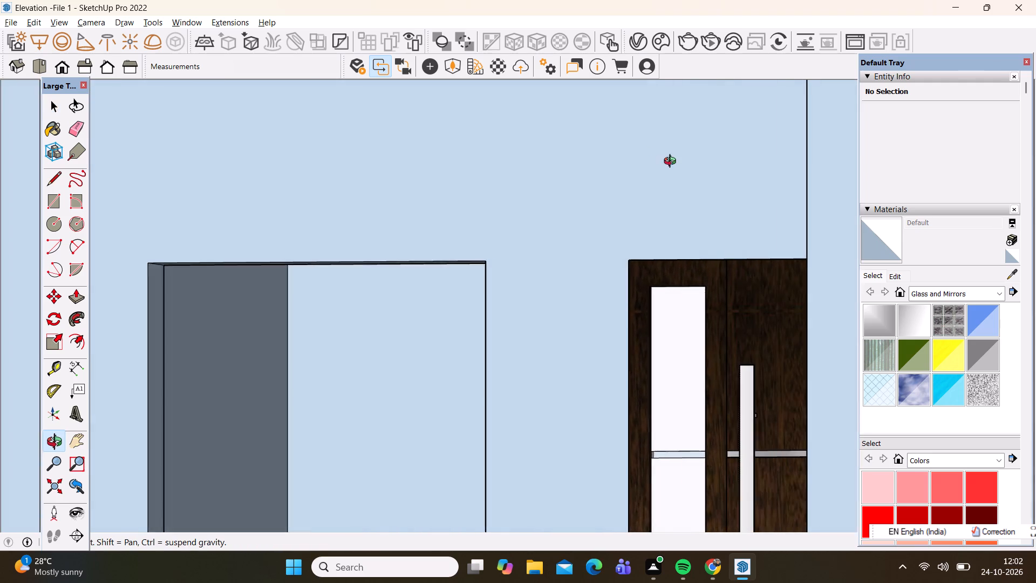
middle_drag(672, 162, 666, 288)
scroll(239, 204, down, 13)
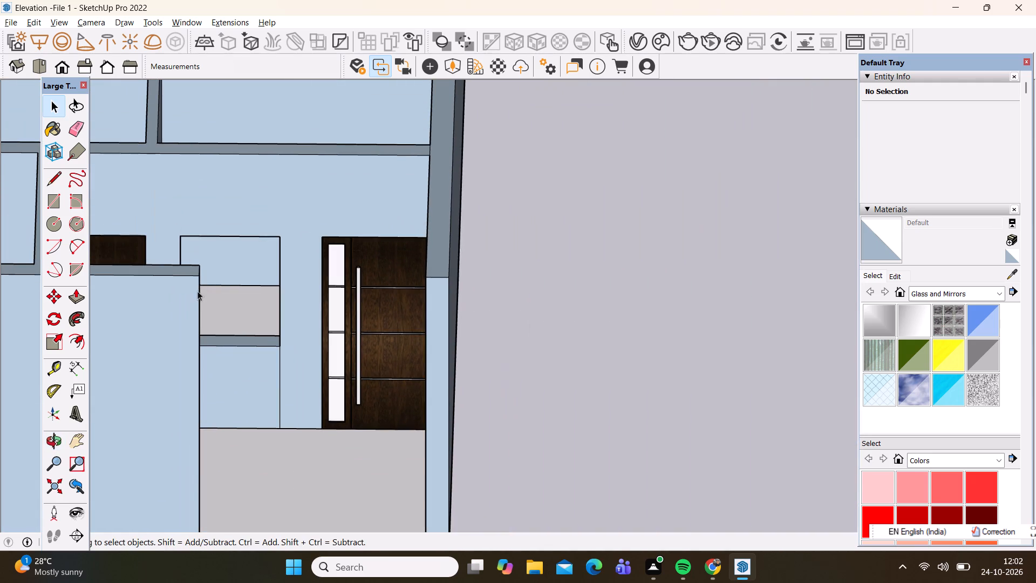
scroll(231, 241, down, 12)
scroll(182, 144, up, 5)
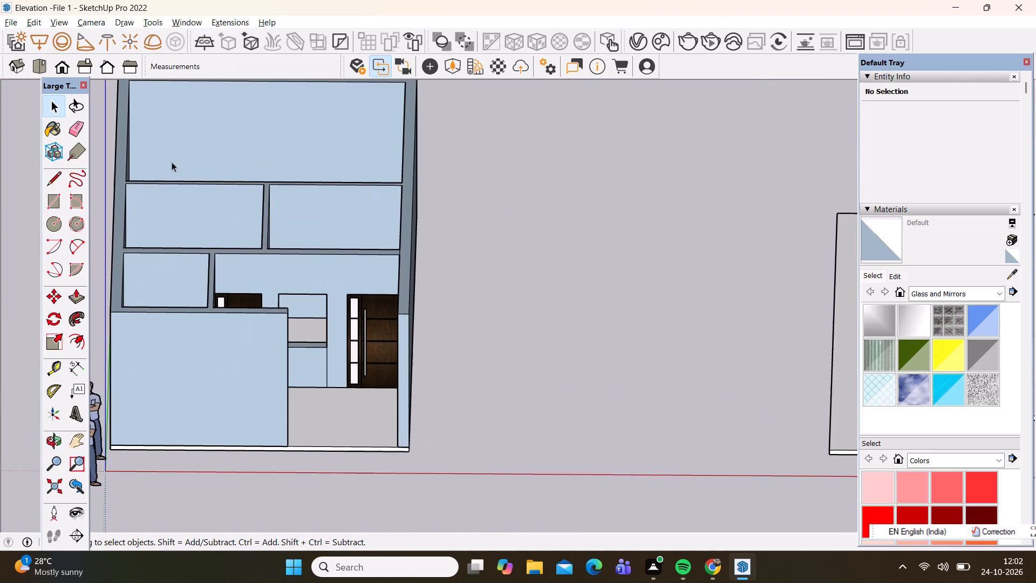
Switch to 3D Warehouse in Chrome and search the models for "window".
scroll(193, 243, up, 2)
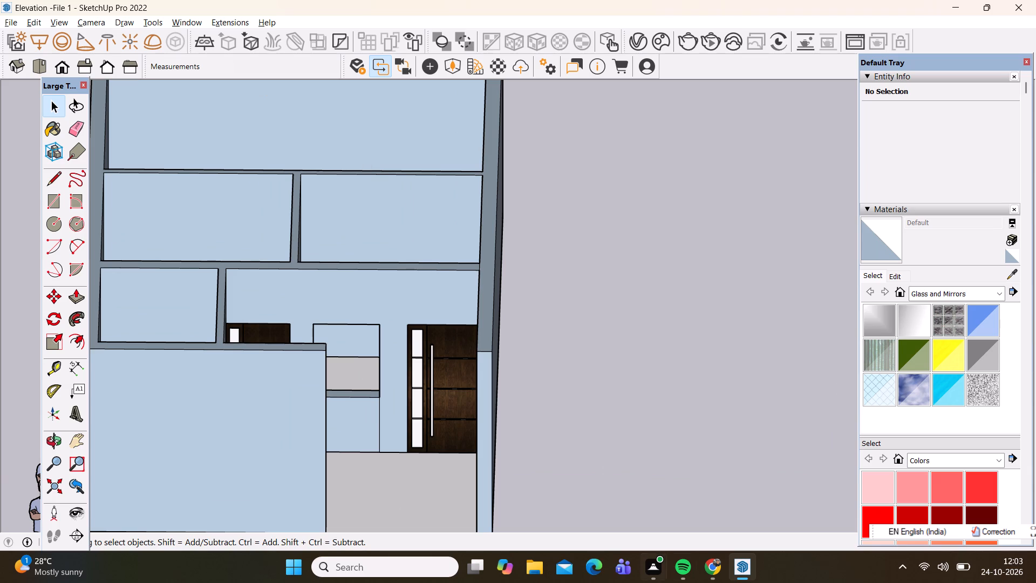
click(708, 562)
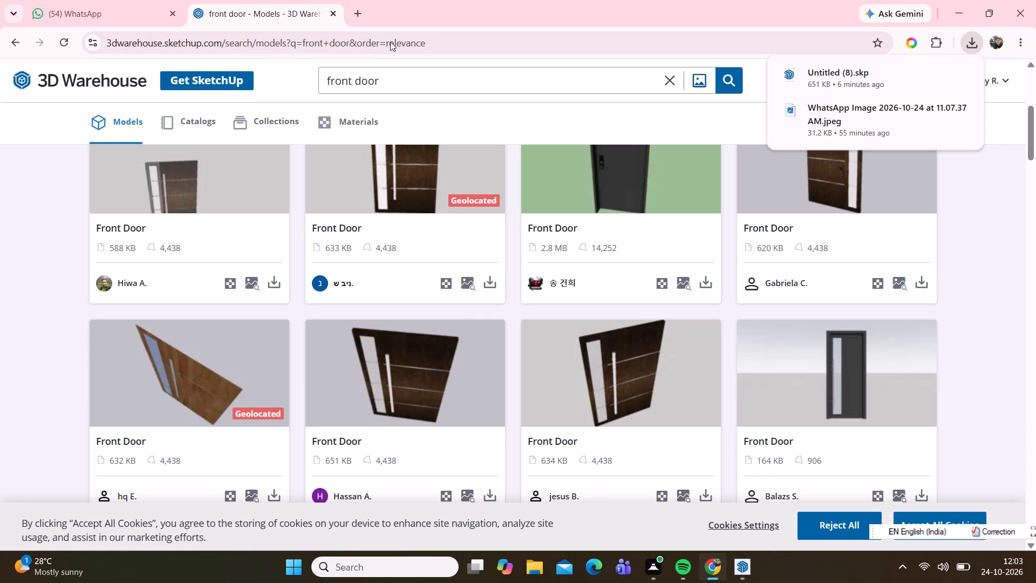
drag(393, 76, 184, 87)
text(window)
key(Return)
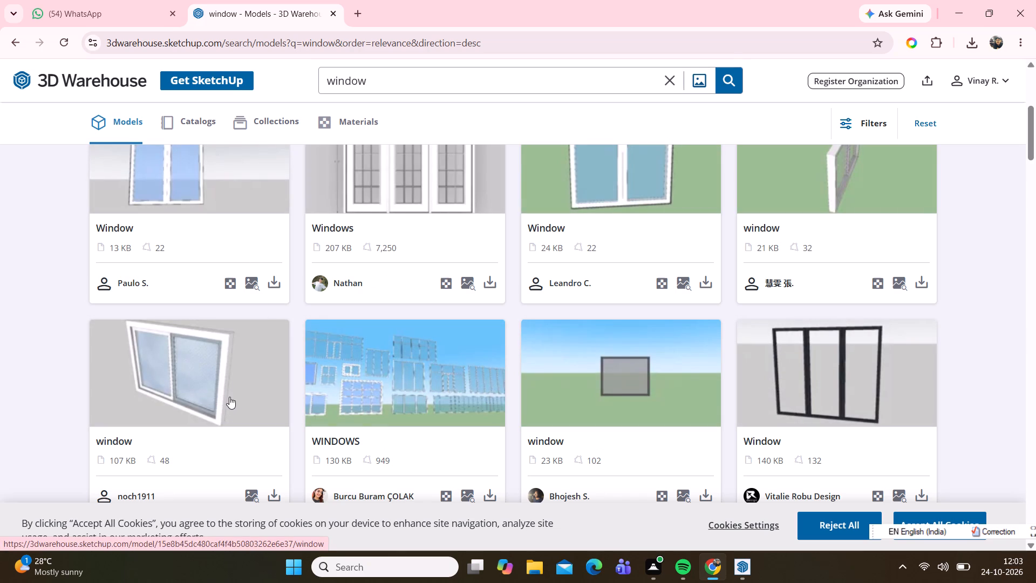
Browse the window models and download the 24 KB two-pane blue-glass Window as a SketchUp file.
scroll(236, 367, down, 1)
scroll(236, 367, up, 1)
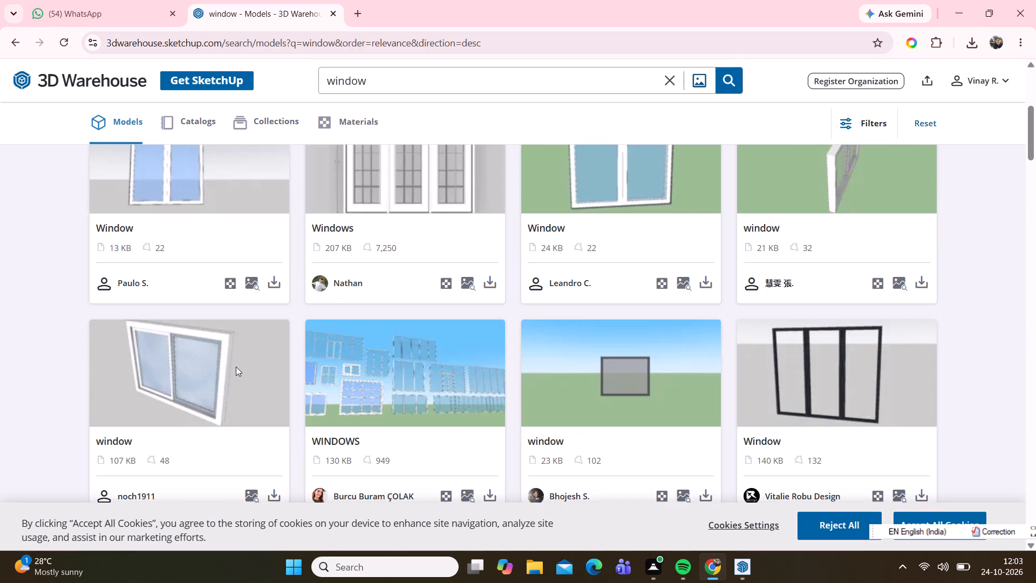
scroll(236, 367, up, 2)
scroll(236, 367, down, 1)
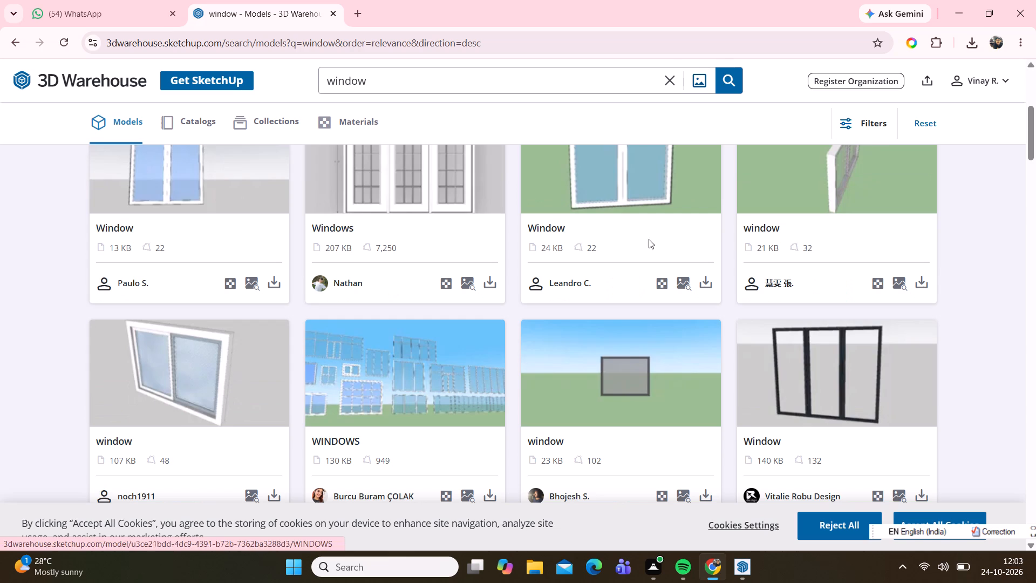
click(702, 288)
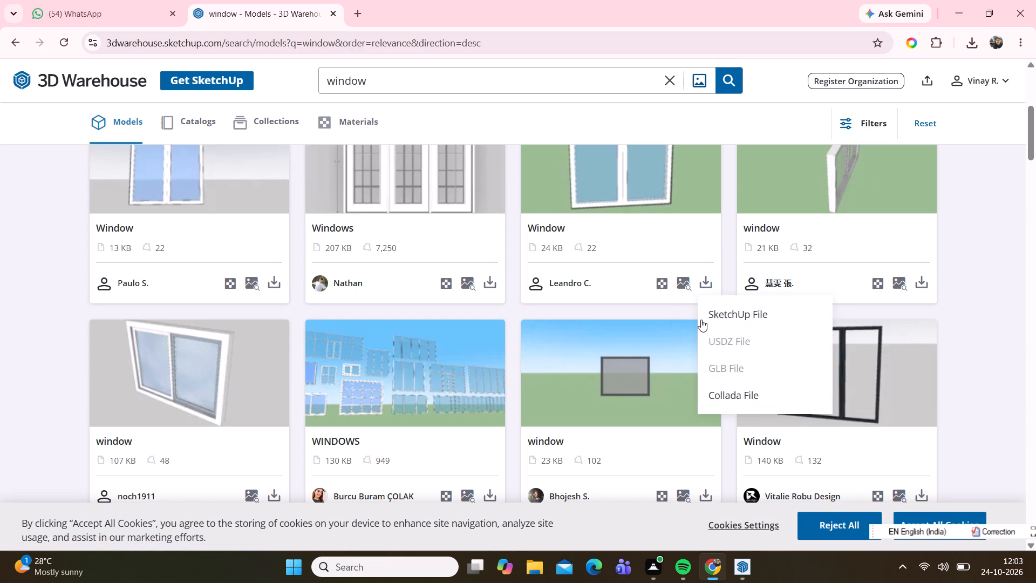
click(703, 319)
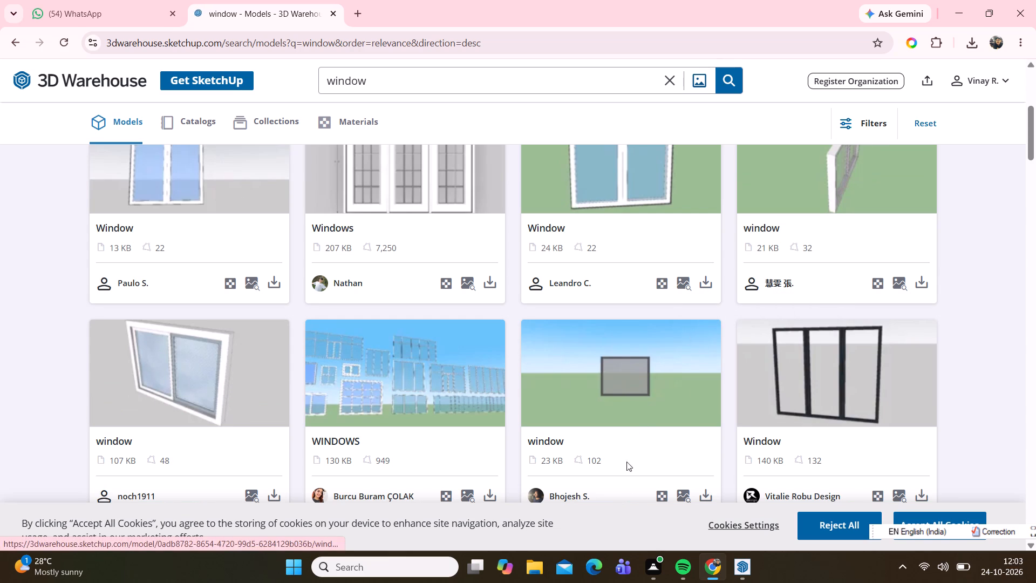
Switch back to SketchUp and import the downloaded Janela+aluminio (1) model from the Downloads folder.
click(720, 512)
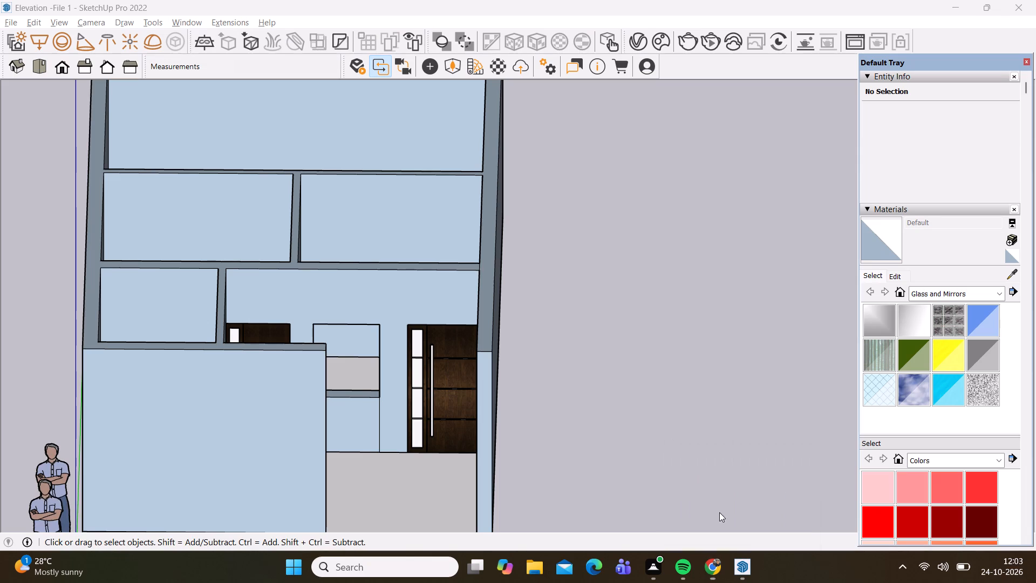
click(13, 23)
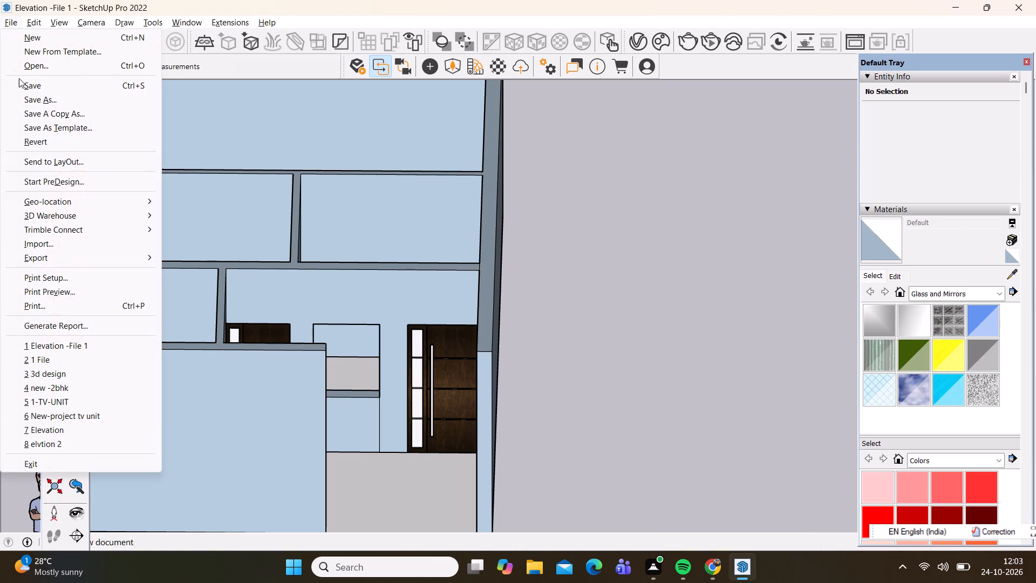
click(45, 246)
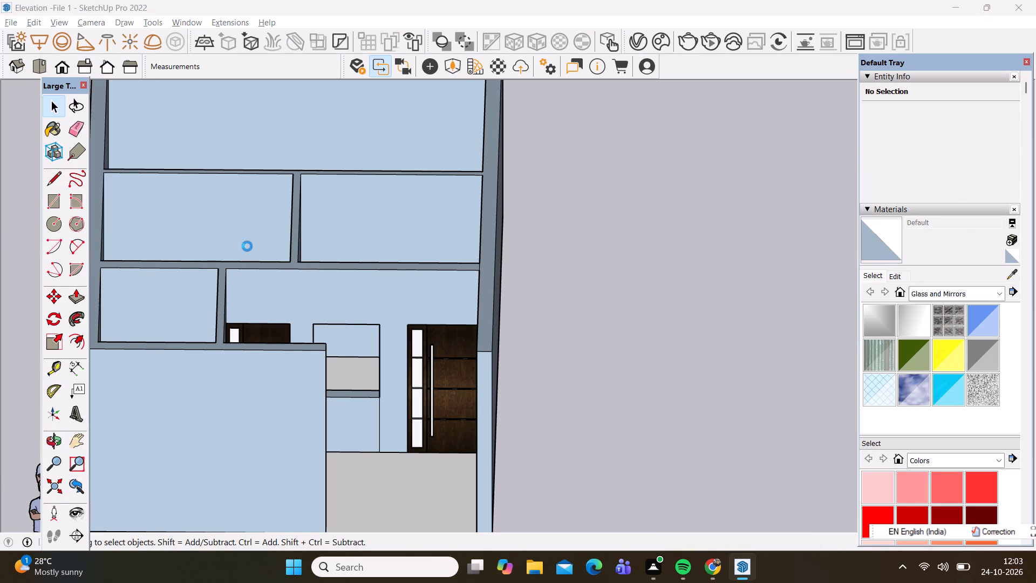
click(172, 157)
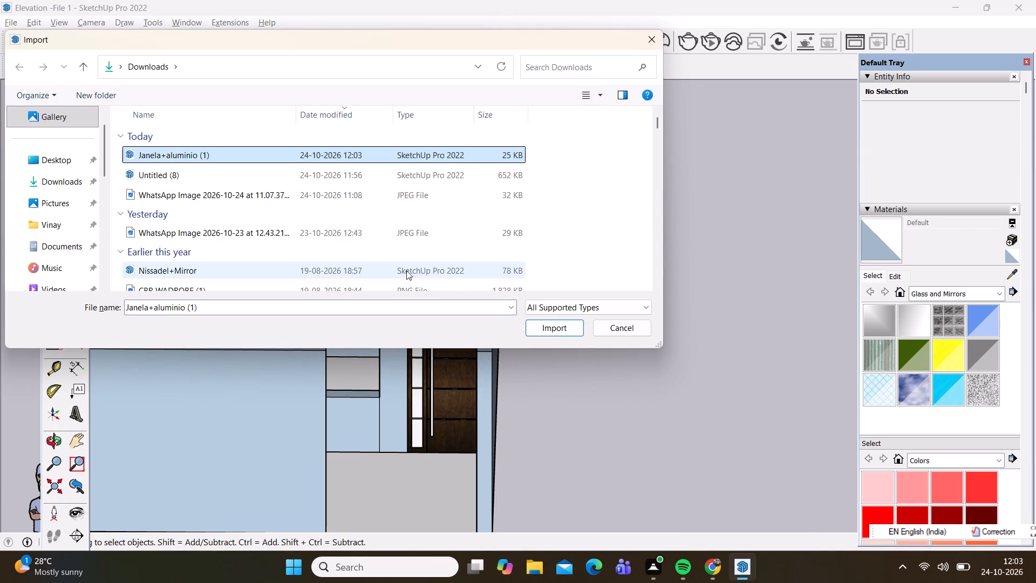
click(547, 327)
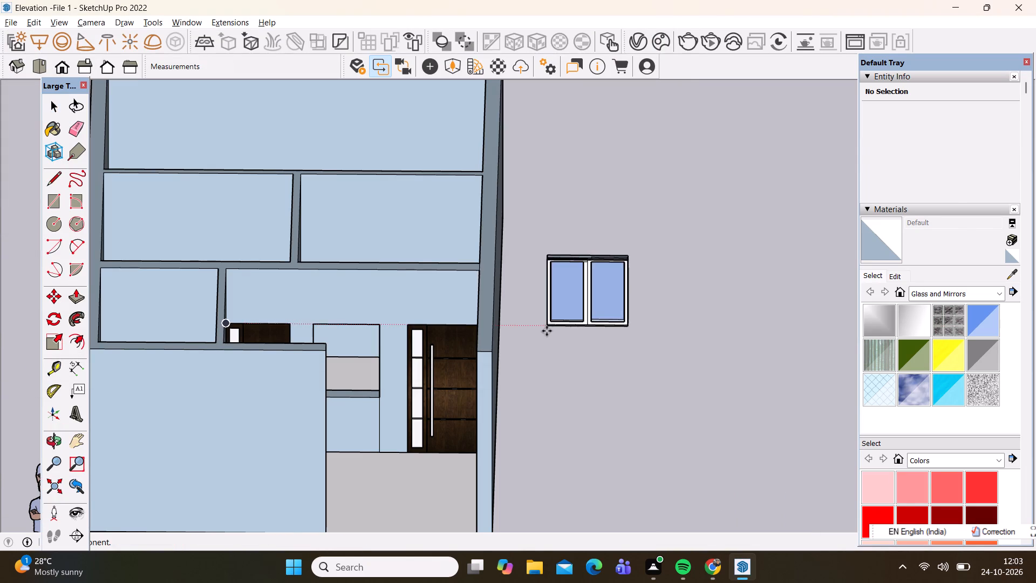
Place the imported window with its lower corner on the lower corner of the window opening between the two doors.
scroll(356, 425, up, 3)
scroll(274, 409, up, 3)
scroll(319, 342, up, 4)
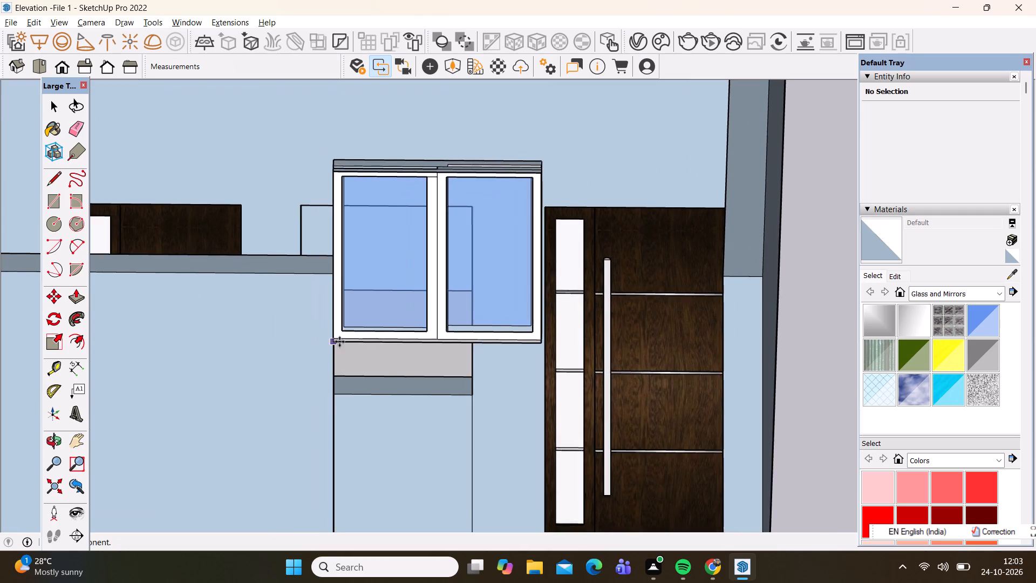
scroll(339, 342, up, 4)
scroll(361, 387, up, 3)
scroll(367, 351, down, 9)
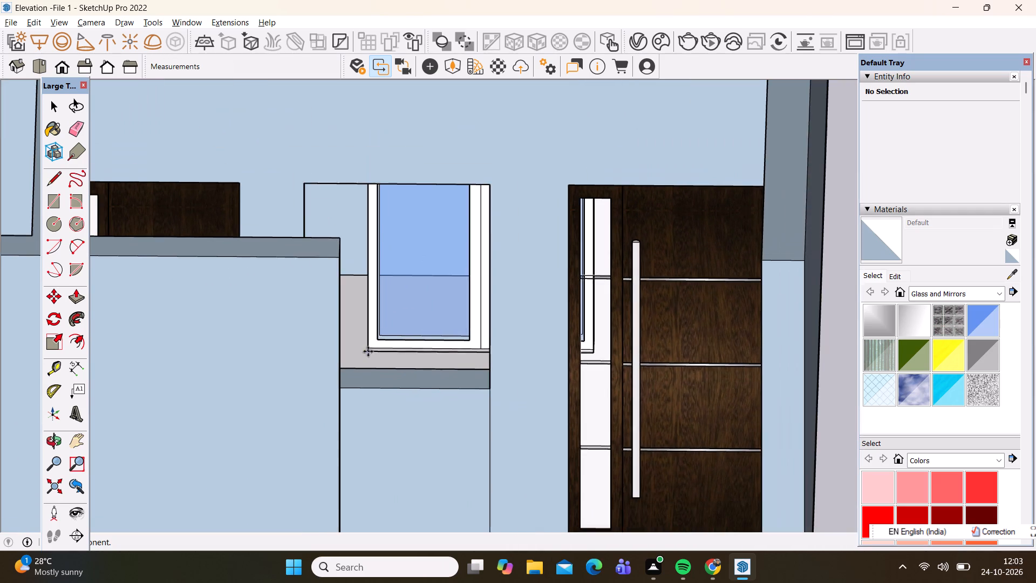
middle_drag(295, 201, 285, 343)
scroll(295, 206, down, 1)
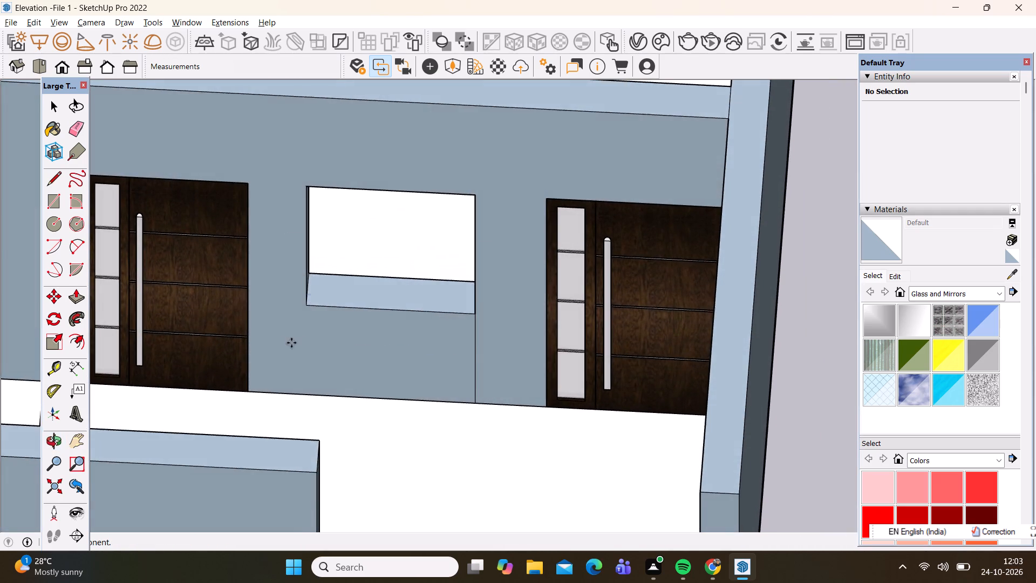
scroll(295, 343, up, 9)
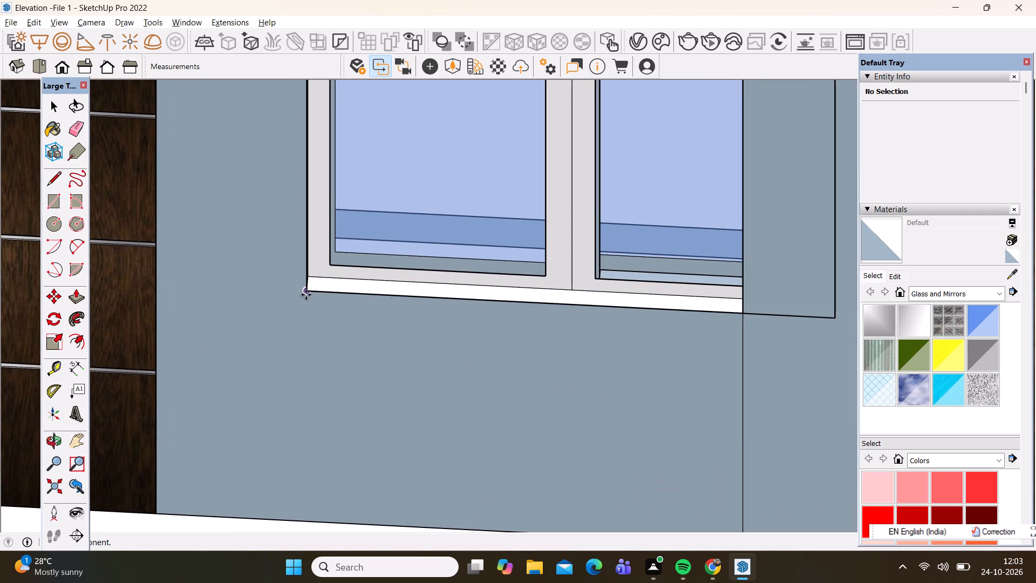
click(305, 295)
Scale the window's height by about 1.11 and its width by about 0.83 to fill the opening between the doors.
scroll(340, 359, down, 5)
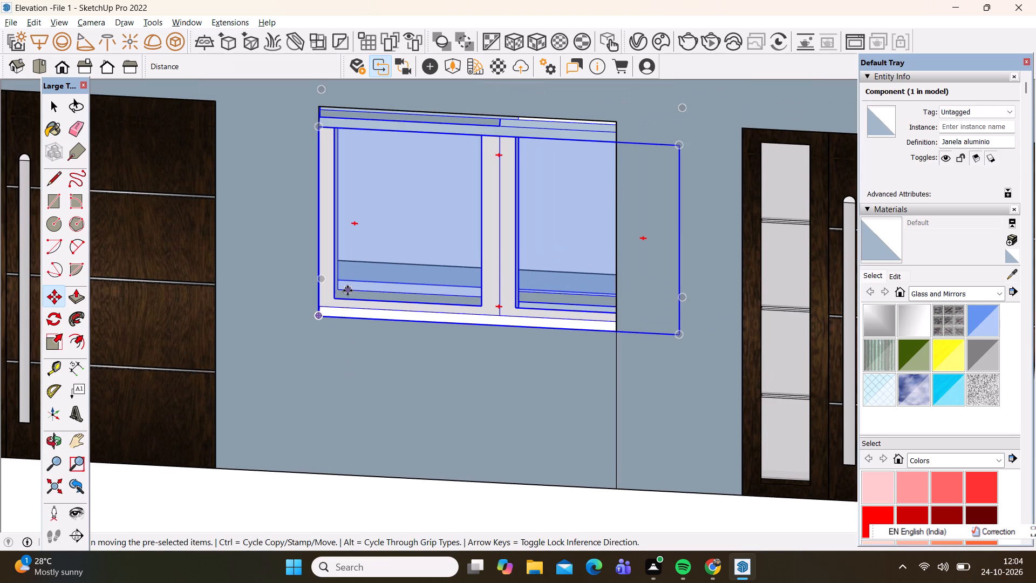
scroll(377, 116, up, 2)
key(s)
click(528, 121)
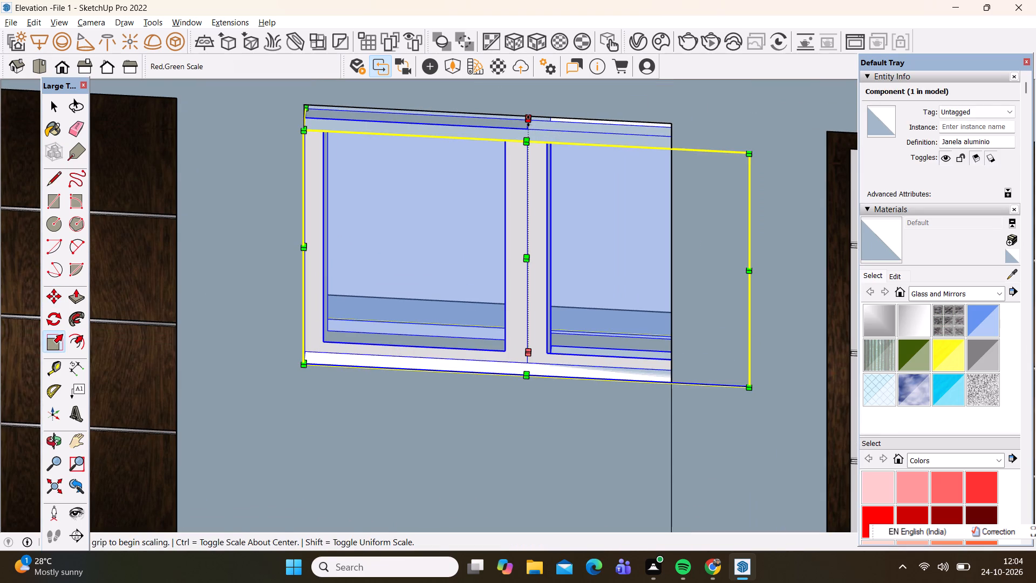
click(519, 112)
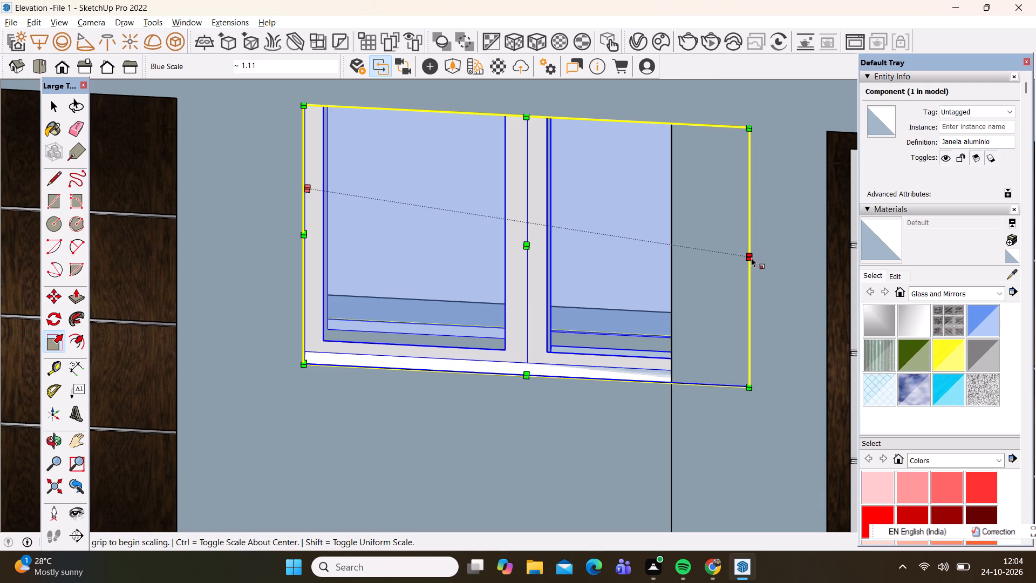
click(755, 235)
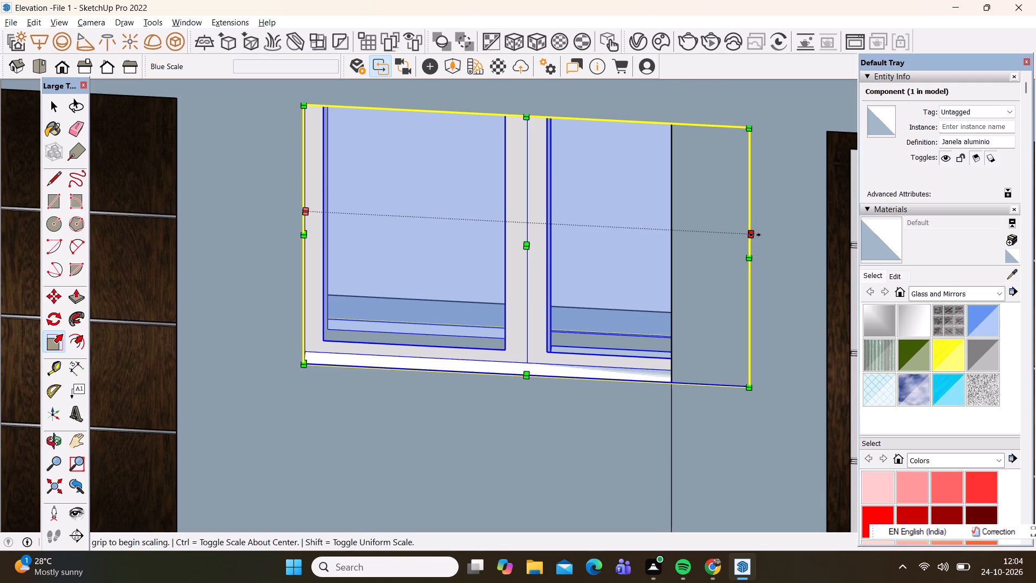
click(671, 242)
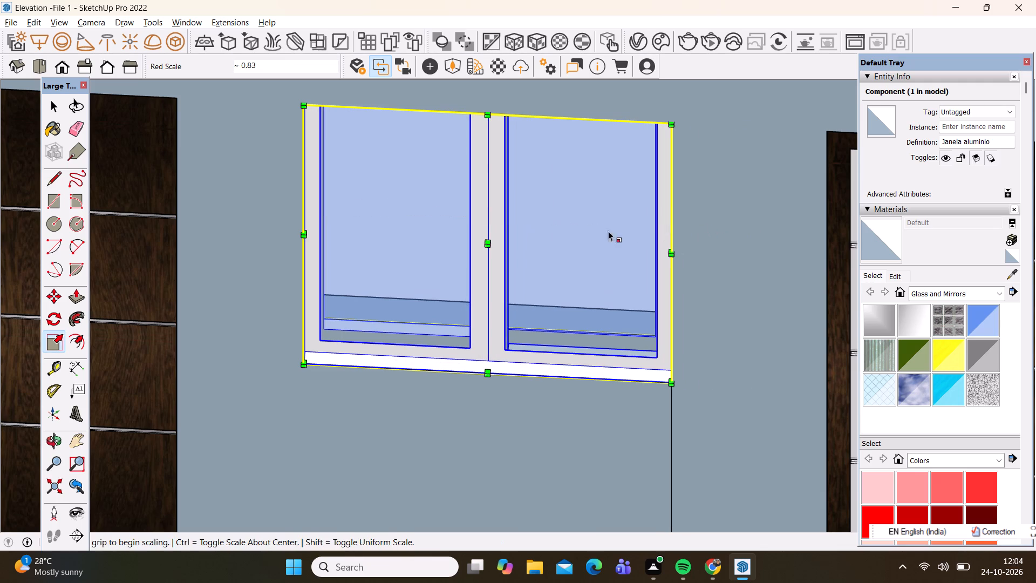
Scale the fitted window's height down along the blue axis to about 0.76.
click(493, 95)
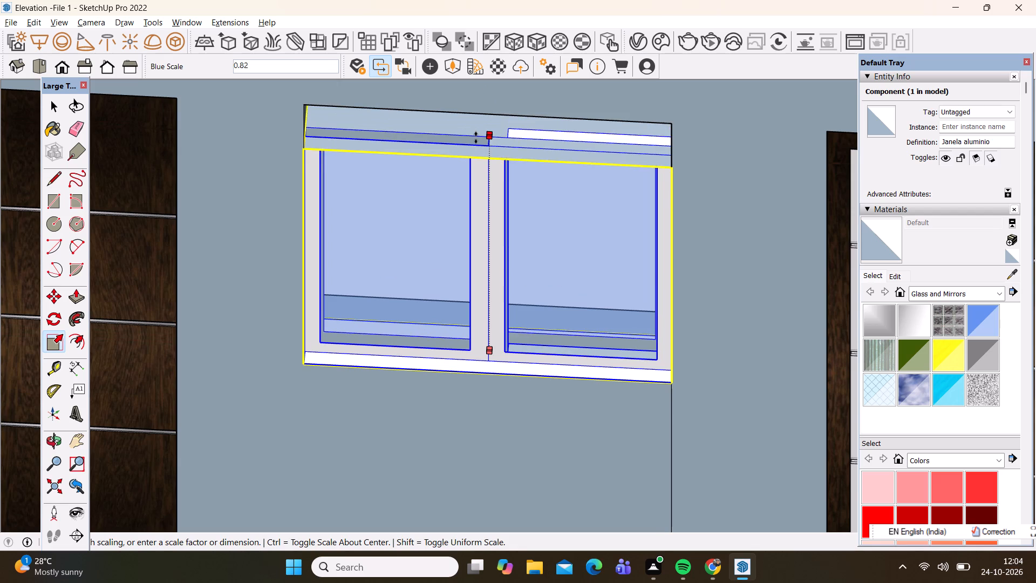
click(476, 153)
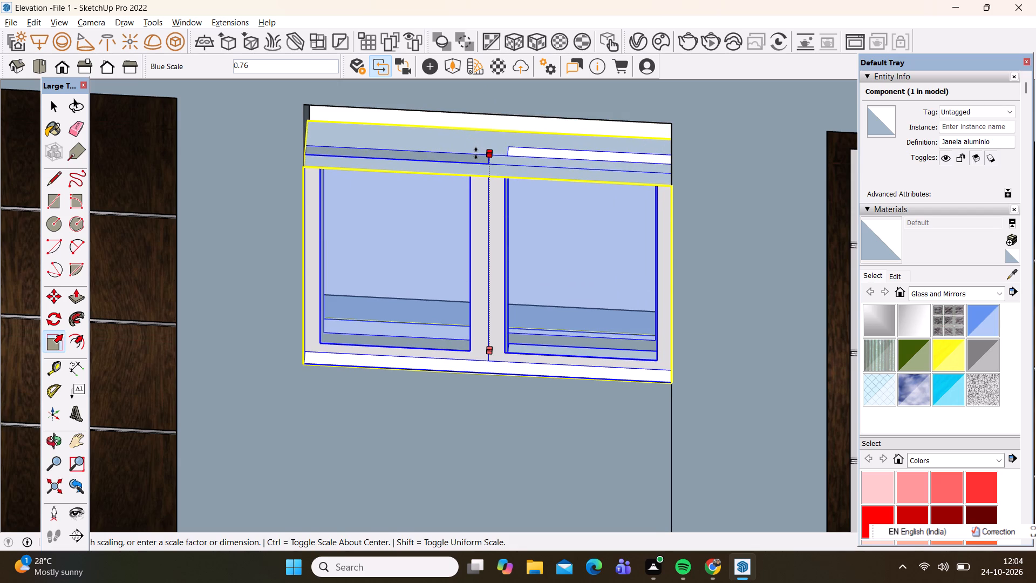
Scale the window's height along the blue axis by about 1.32 so its top meets the opening's upper edge.
middle_drag(455, 255, 449, 97)
scroll(431, 178, down, 8)
scroll(451, 107, down, 2)
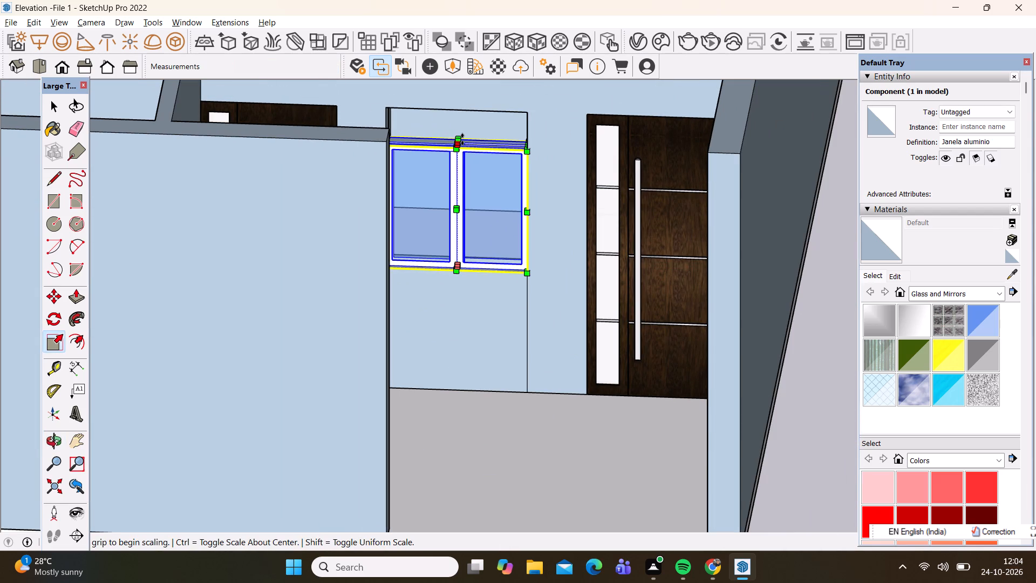
click(462, 139)
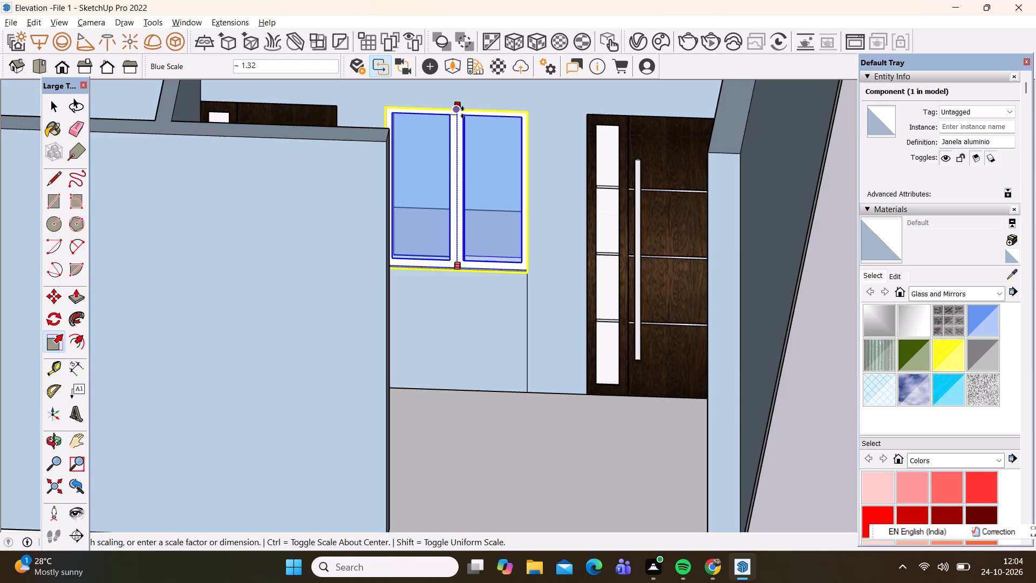
click(462, 112)
key(space)
Copy the fitted window from its lower corner to the empty space beside the building.
scroll(455, 171, down, 3)
middle_drag(454, 209, 446, 302)
scroll(446, 301, down, 1)
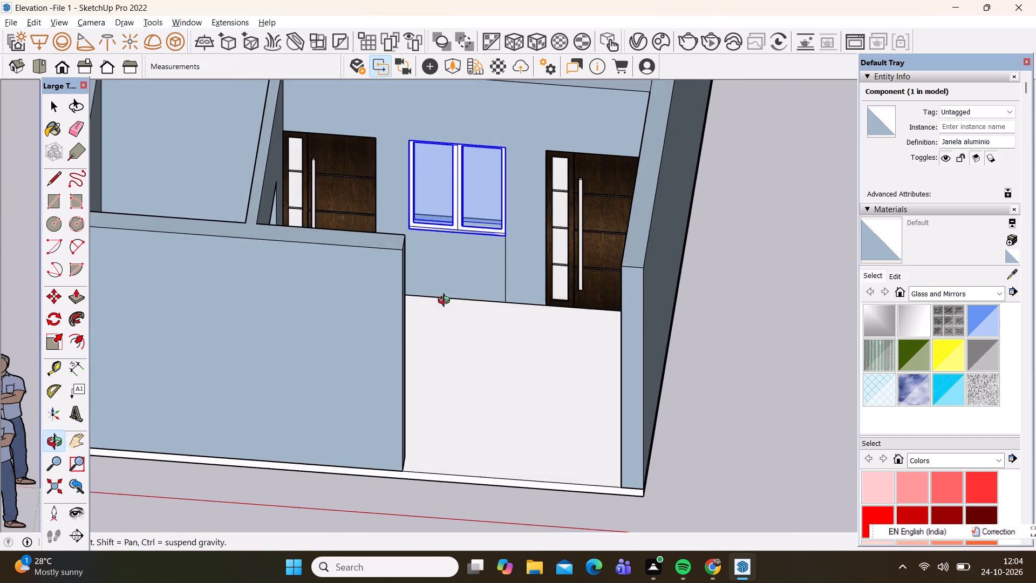
middle_drag(446, 302, 443, 300)
scroll(459, 204, up, 3)
scroll(464, 260, up, 3)
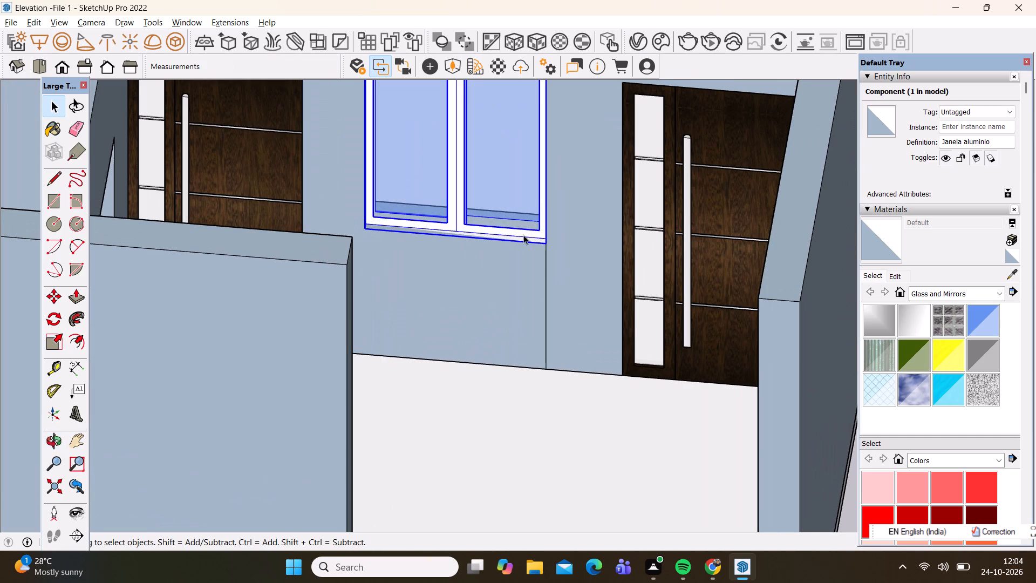
key(m)
click(547, 246)
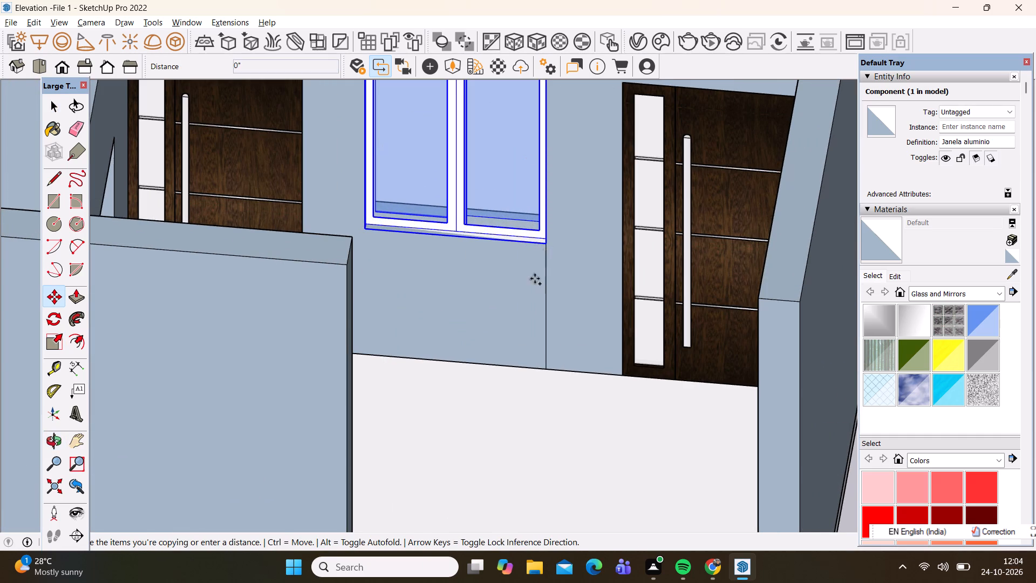
scroll(296, 326, down, 5)
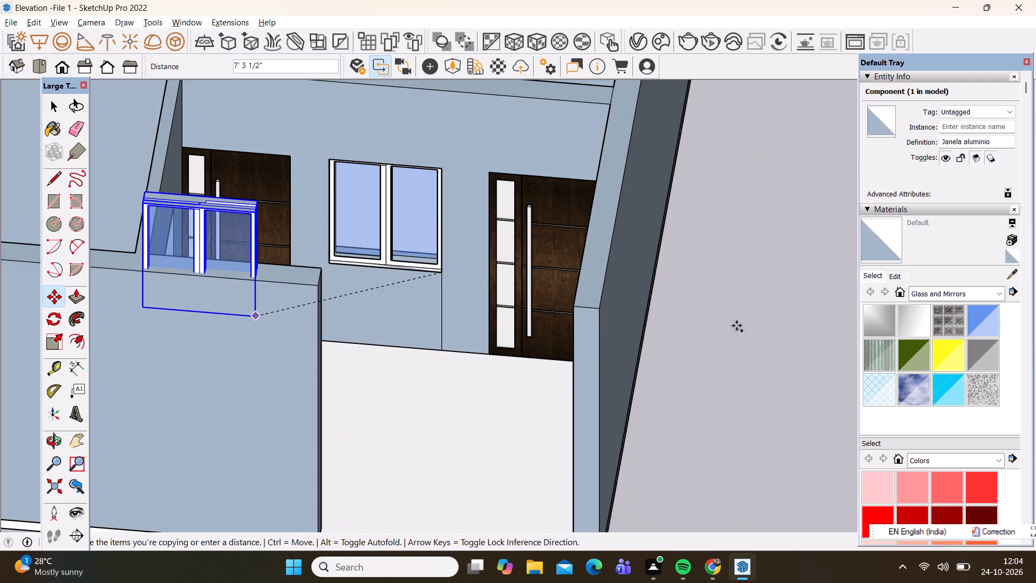
click(813, 311)
Move the fitted window by its lower corner onto the lower corner of the opening between the doors.
scroll(240, 257, up, 6)
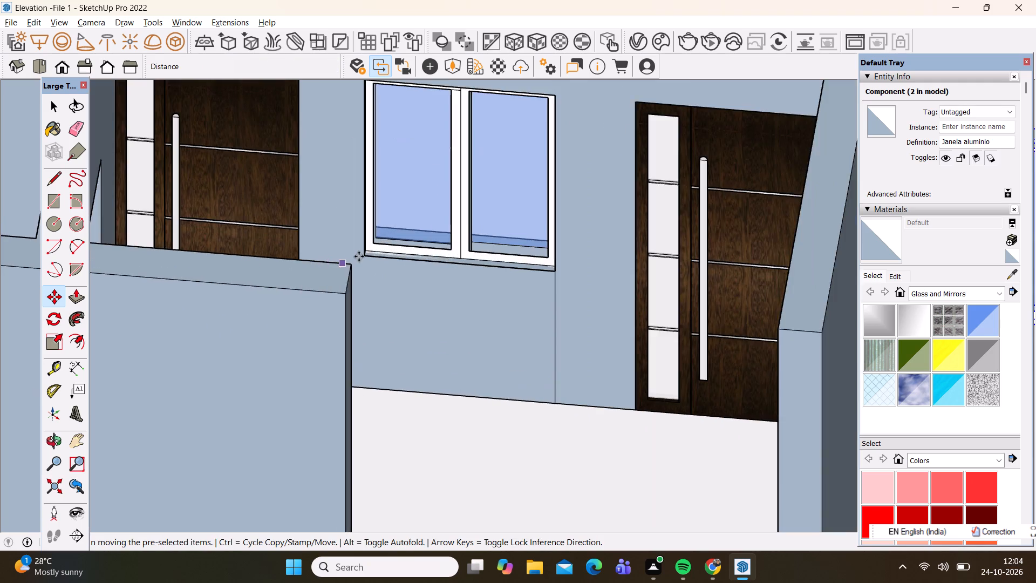
scroll(359, 256, up, 2)
key(space)
scroll(381, 248, up, 3)
scroll(433, 243, up, 2)
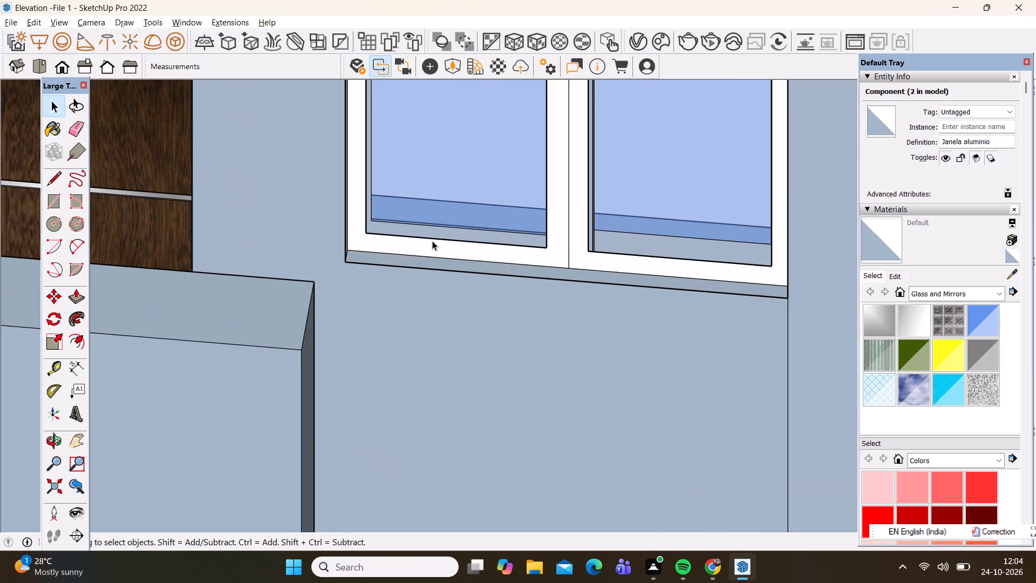
click(376, 234)
key(m)
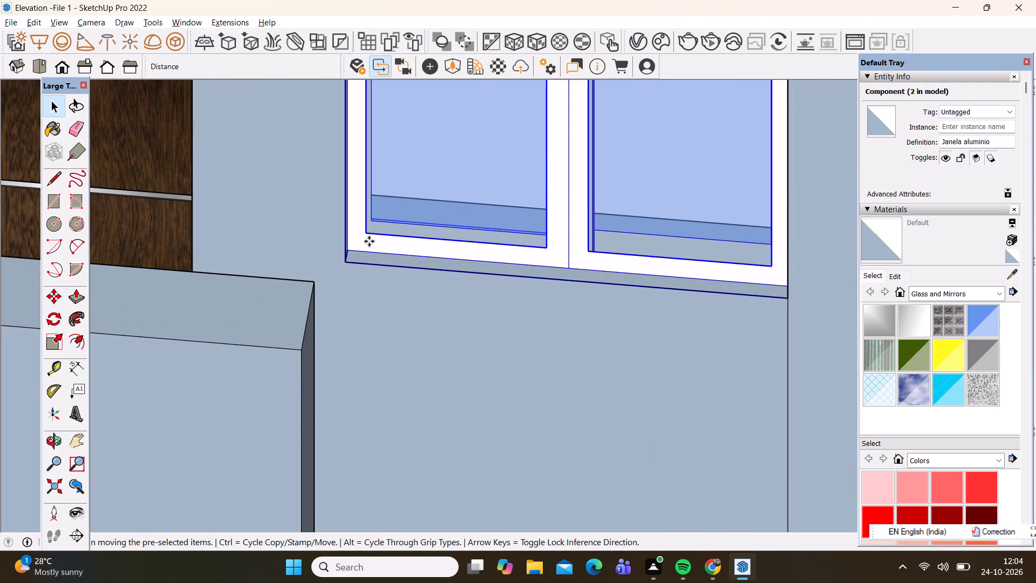
click(346, 262)
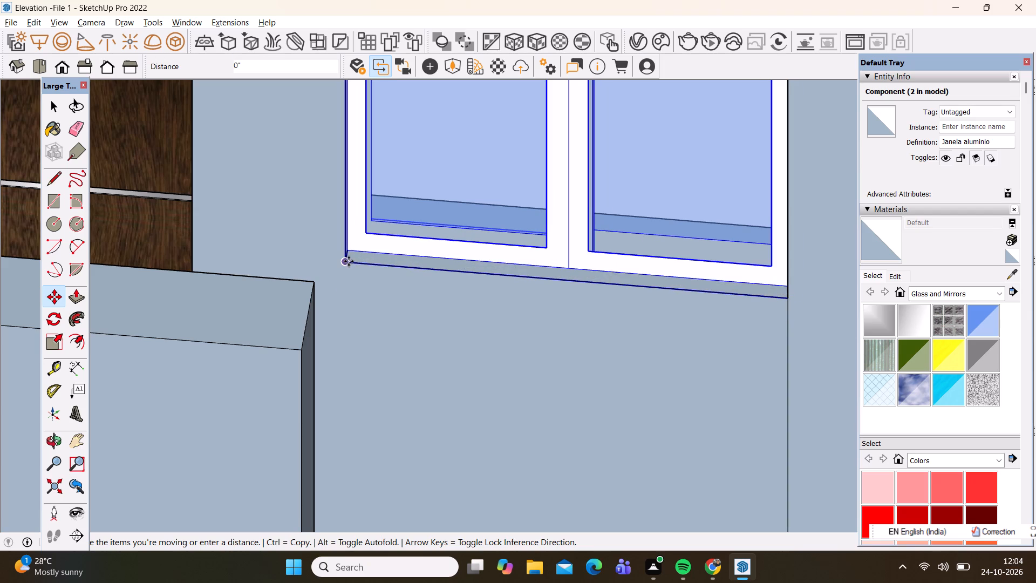
click(348, 262)
key(space)
scroll(340, 297, down, 3)
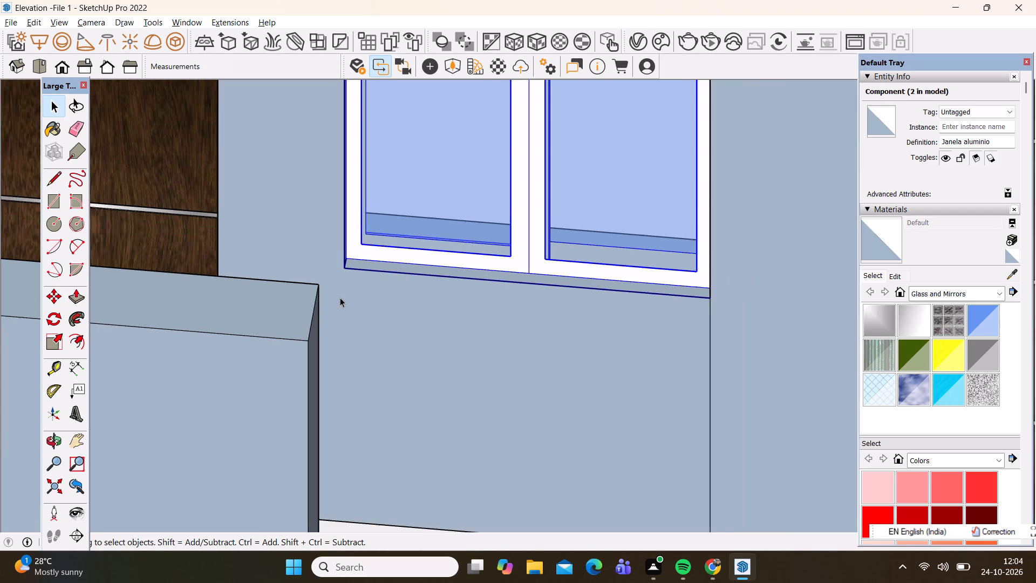
scroll(340, 297, down, 7)
scroll(411, 164, down, 4)
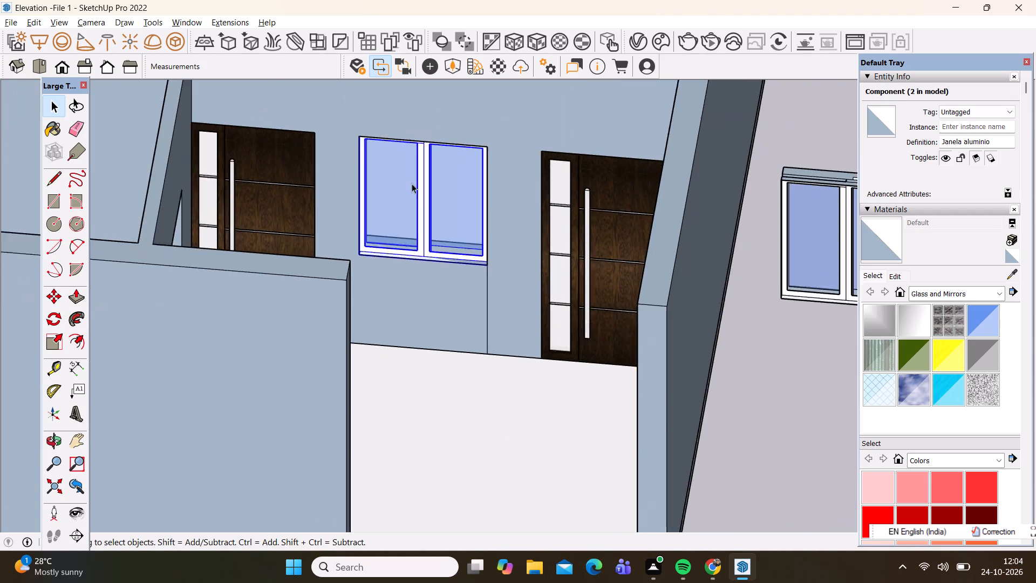
Examine the window fitted between the doors from inside and outside to check how it sits in its opening.
scroll(412, 184, down, 2)
middle_drag(508, 180, 0, 226)
scroll(508, 184, down, 1)
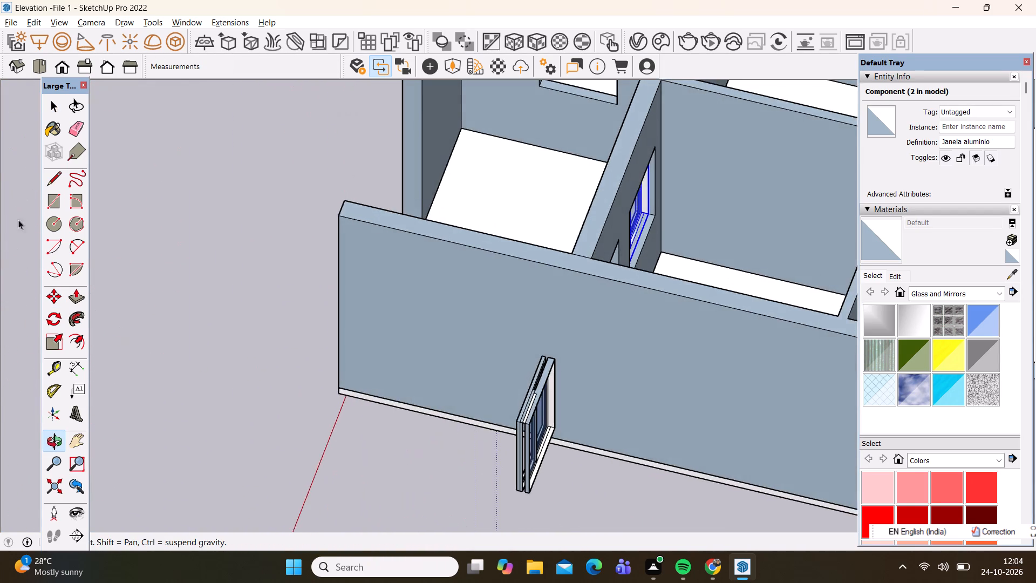
scroll(632, 154, up, 5)
scroll(585, 285, up, 4)
middle_drag(654, 283, 472, 279)
scroll(654, 284, down, 1)
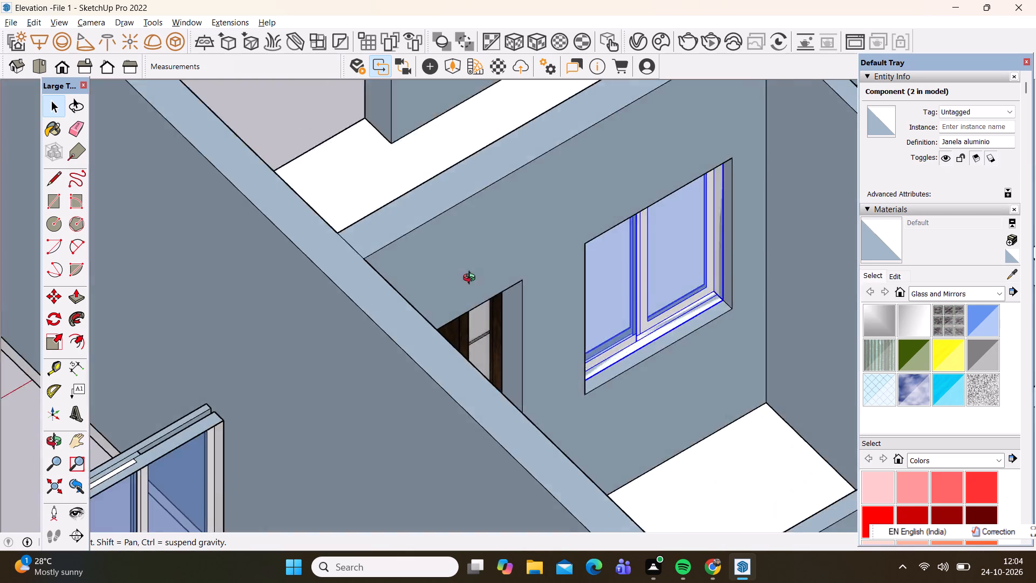
middle_drag(472, 279, 391, 227)
scroll(555, 290, up, 5)
scroll(693, 403, up, 3)
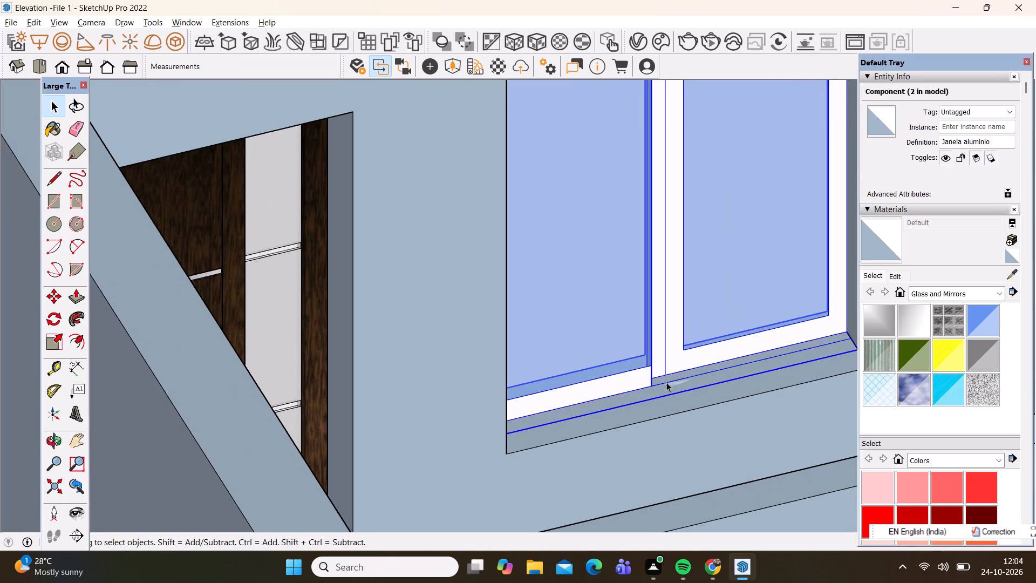
scroll(637, 367, down, 10)
middle_drag(433, 284, 693, 376)
scroll(432, 283, down, 1)
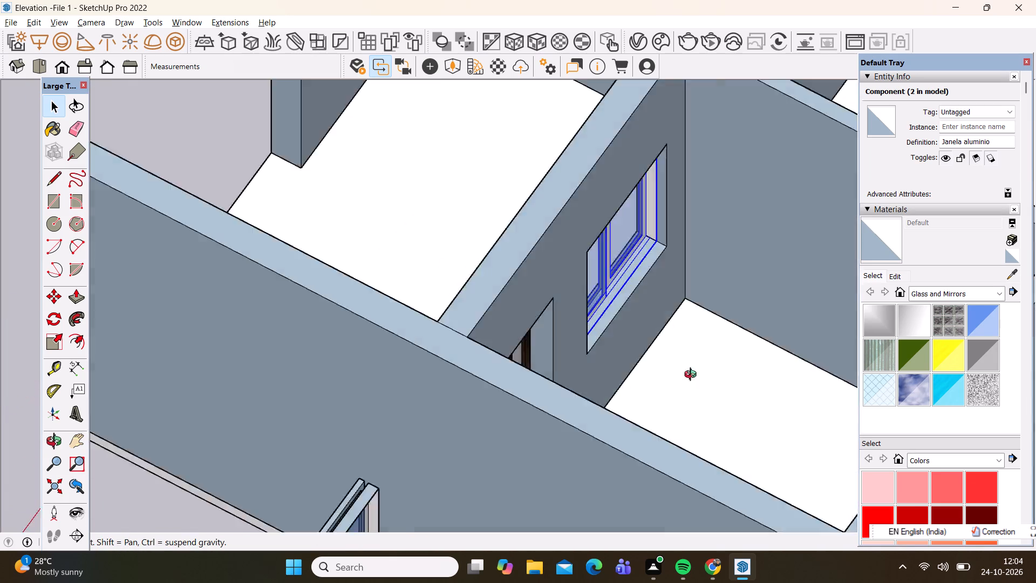
middle_drag(693, 376, 851, 190)
middle_drag(178, 211, 569, 295)
scroll(388, 213, down, 2)
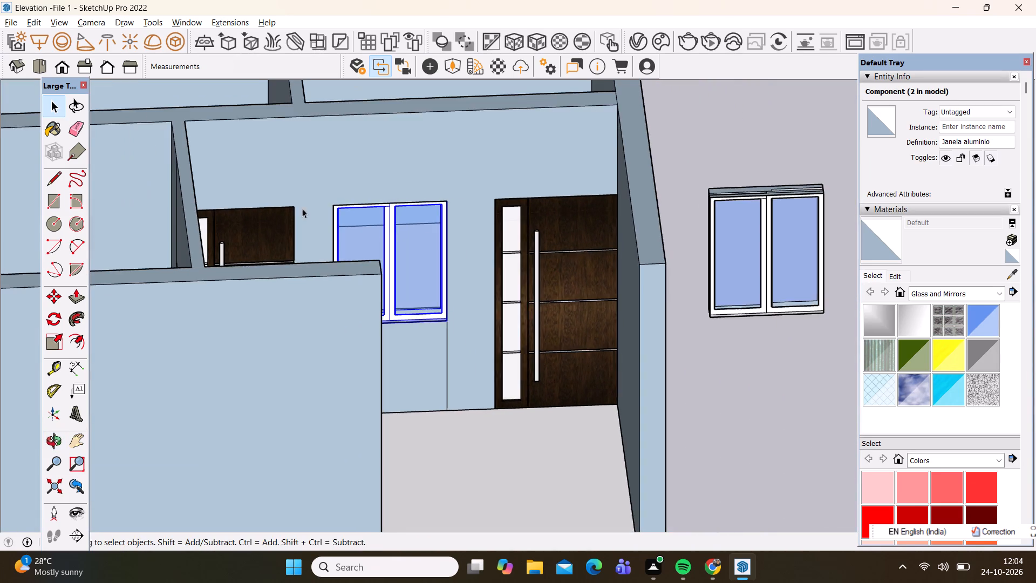
scroll(302, 208, down, 3)
scroll(350, 316, down, 7)
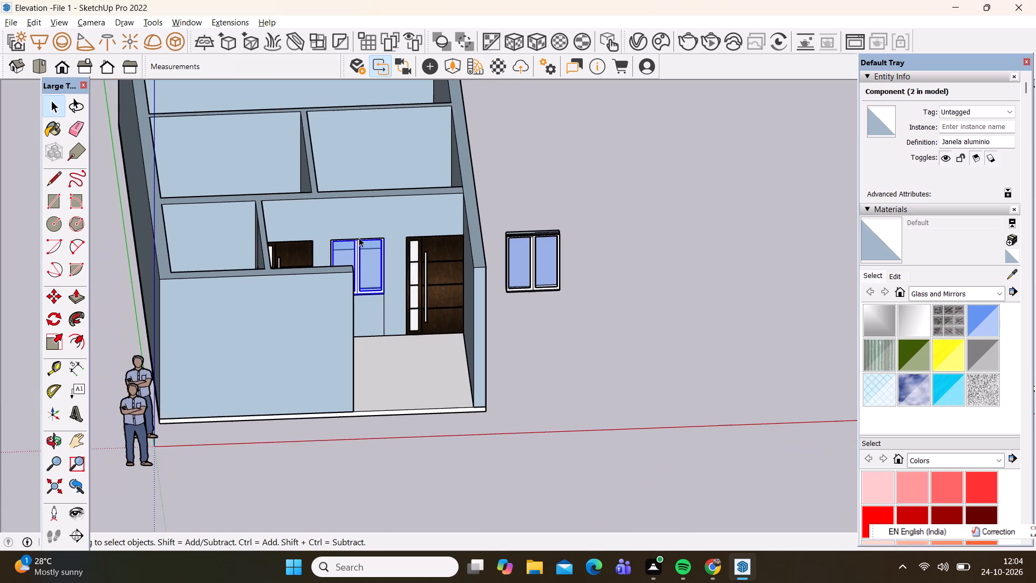
Select the spare aluminium window copy beside the building and activate the Rectangle tool.
middle_drag(384, 245, 310, 335)
scroll(378, 256, down, 1)
scroll(539, 256, up, 11)
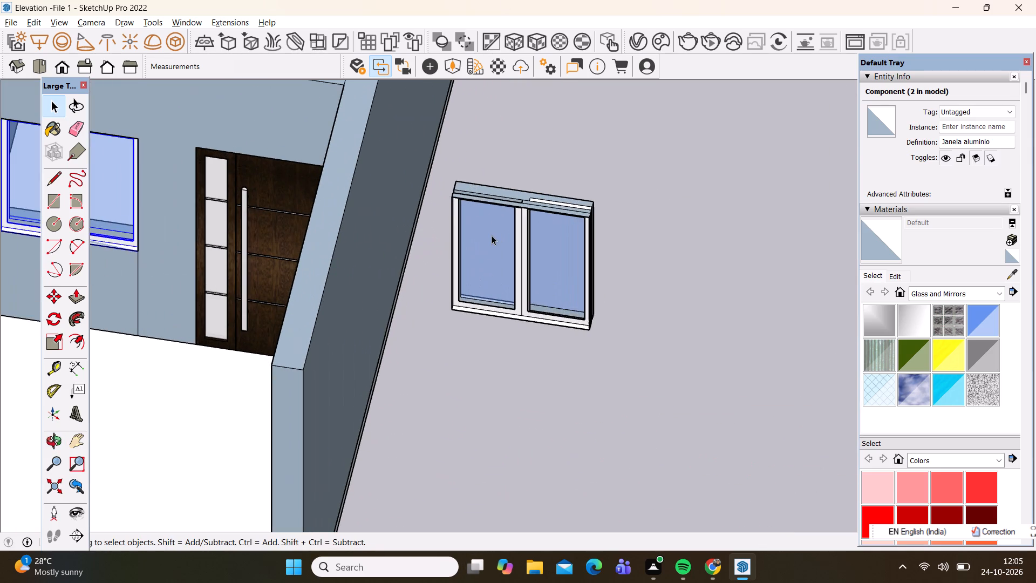
click(489, 230)
key(r)
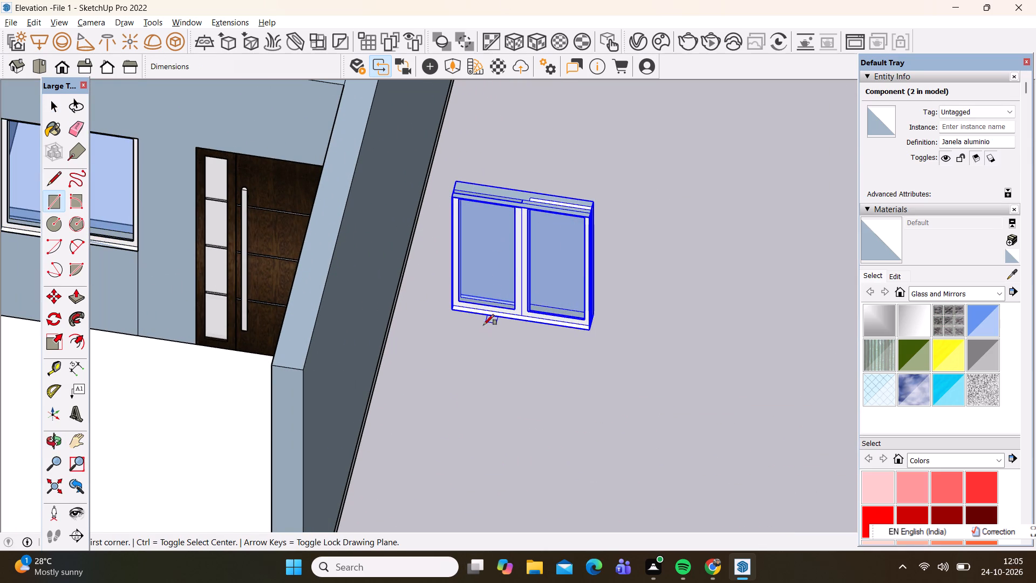
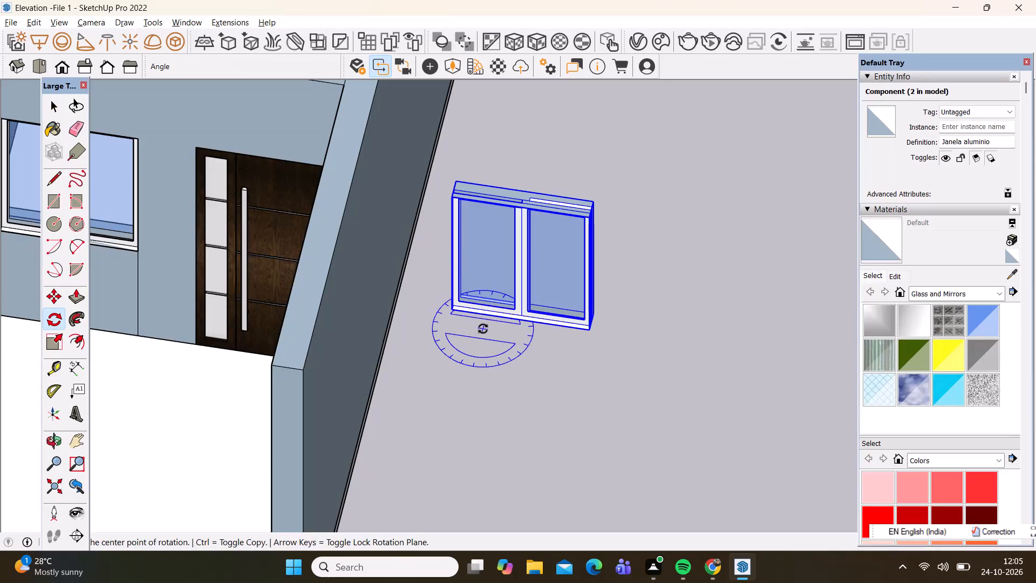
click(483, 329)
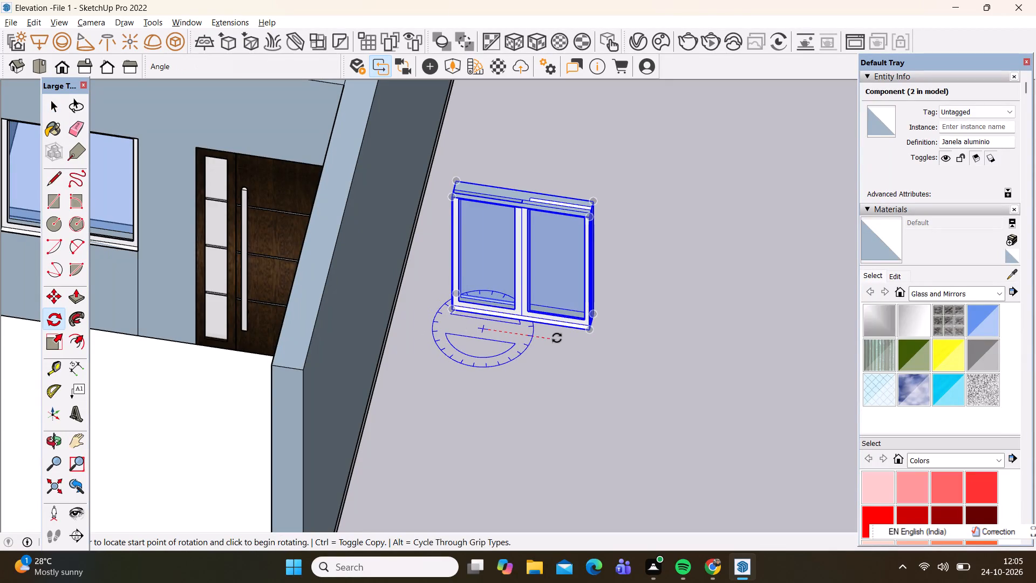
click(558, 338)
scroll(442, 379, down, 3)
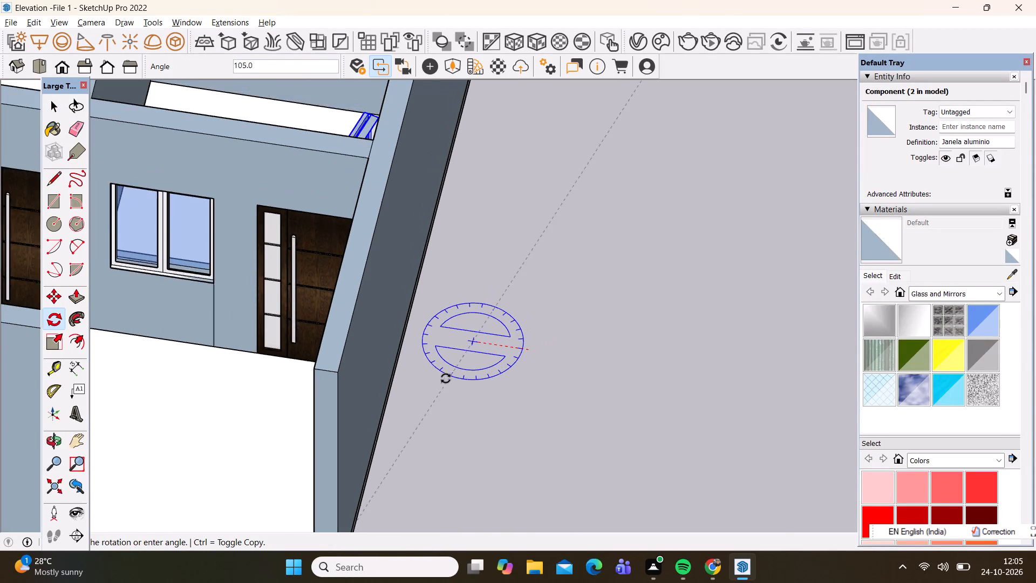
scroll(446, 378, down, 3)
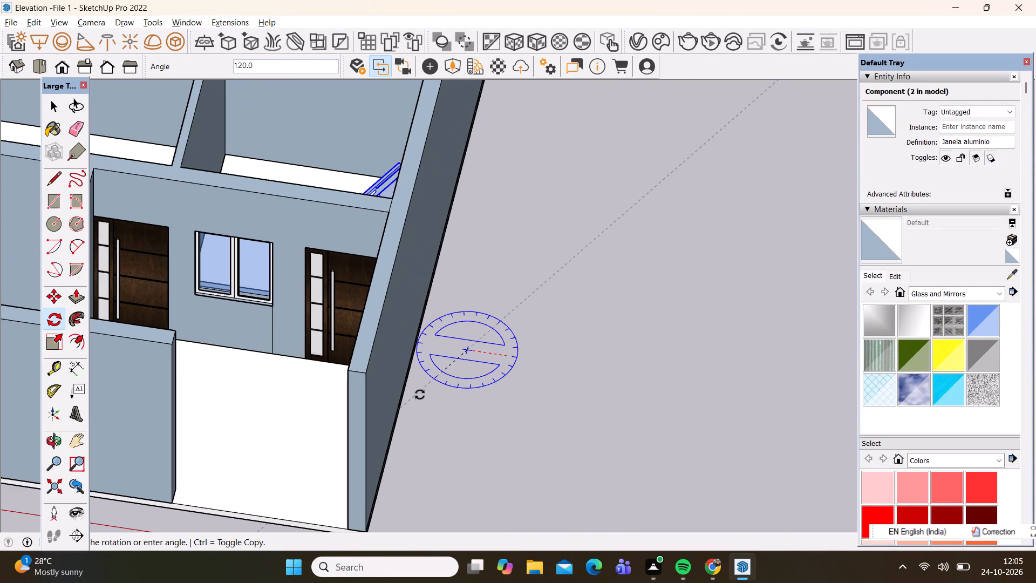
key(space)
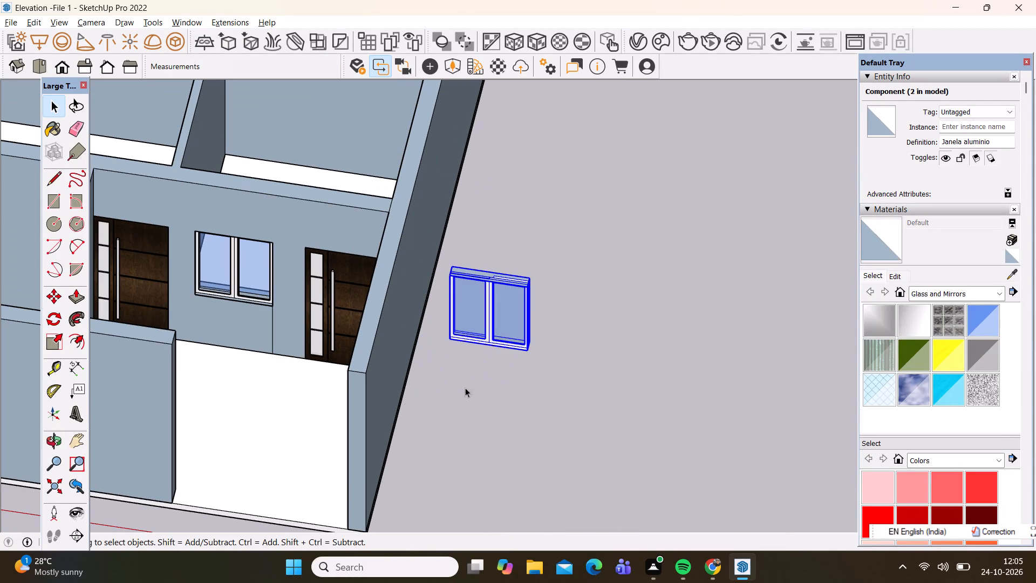
Move the spare window copy about 9' farther from the building along the red axis.
key(m)
click(530, 350)
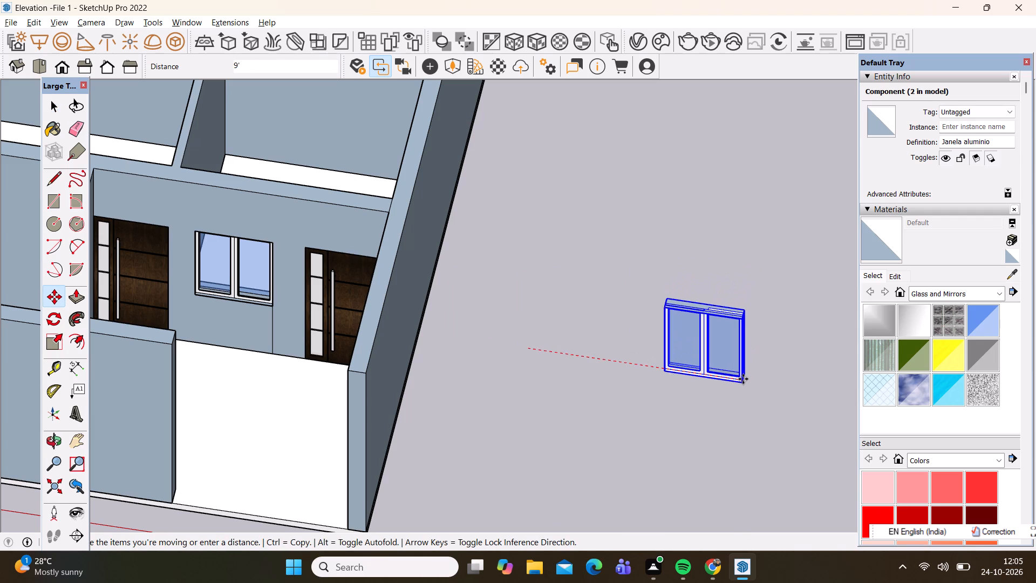
click(743, 379)
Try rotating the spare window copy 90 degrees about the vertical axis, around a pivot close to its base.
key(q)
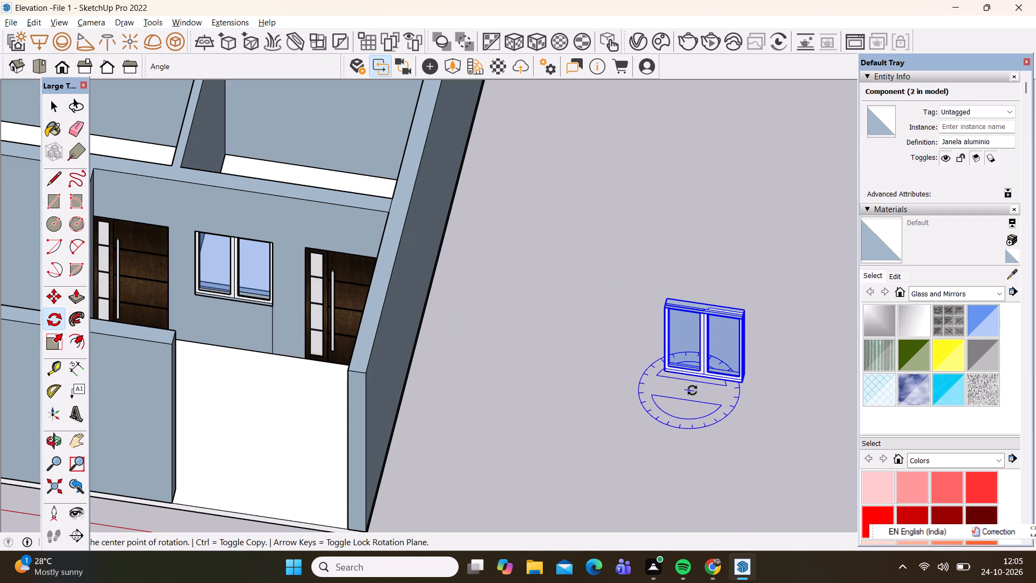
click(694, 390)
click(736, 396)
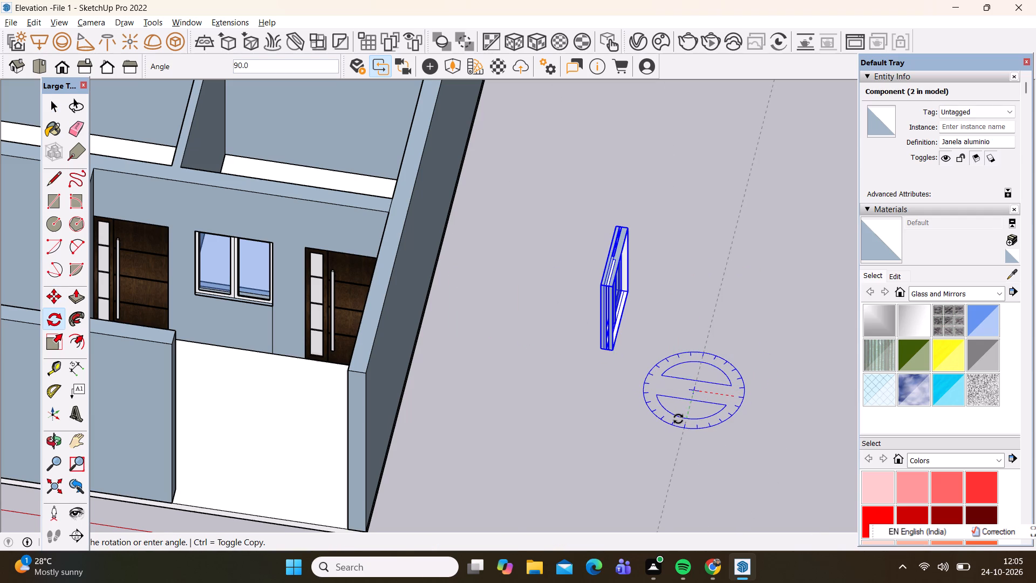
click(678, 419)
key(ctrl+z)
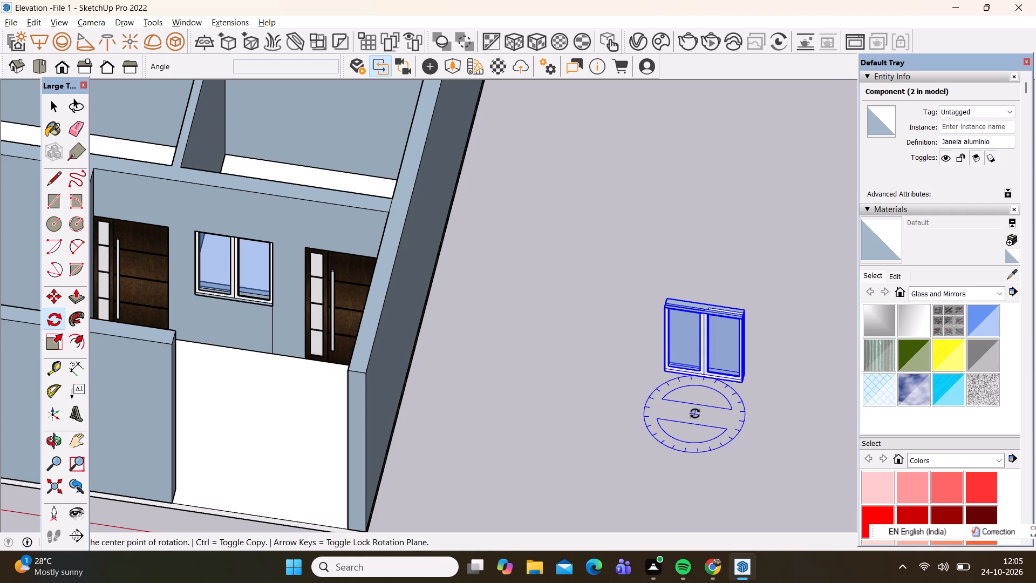
Rotate the spare window copy 90 degrees about the vertical axis, using a pivot slightly in front of its base.
click(696, 412)
click(746, 416)
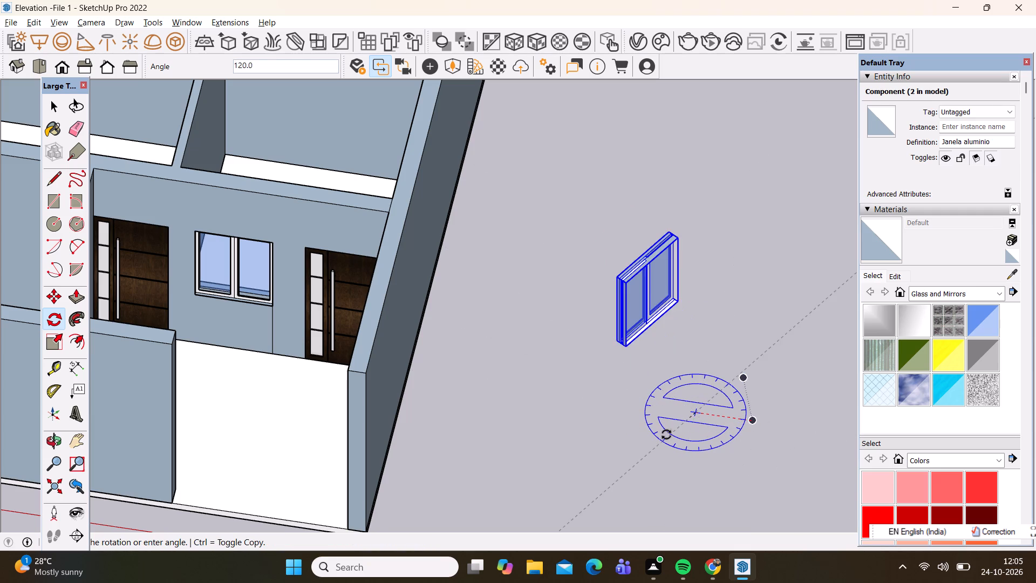
click(696, 431)
key(space)
Rotate the spare window copy a further 180 degrees about the vertical axis so it faces the opposite way.
scroll(620, 296, up, 3)
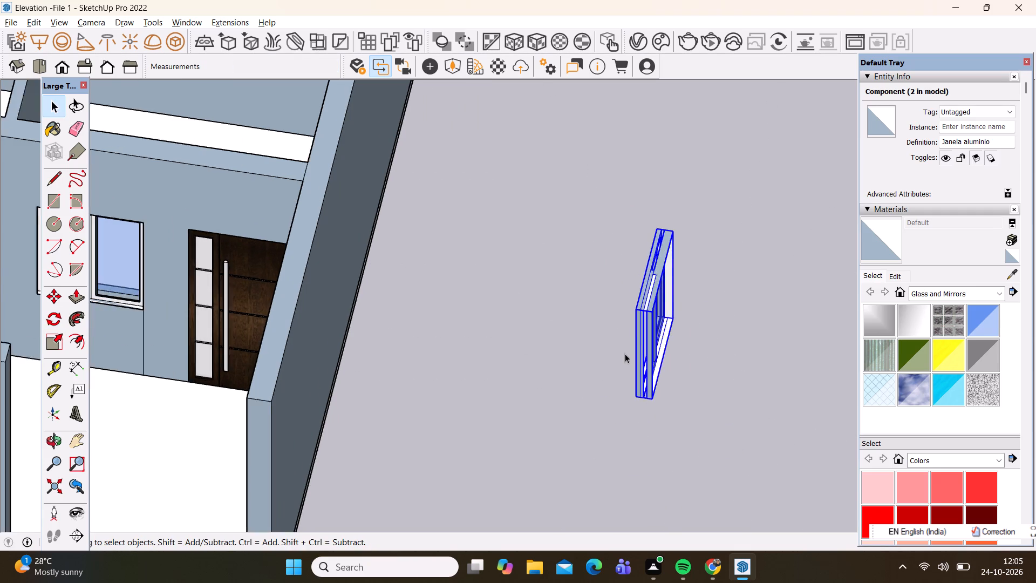
scroll(624, 361, up, 3)
scroll(611, 431, down, 3)
middle_drag(582, 450, 828, 317)
scroll(625, 458, down, 1)
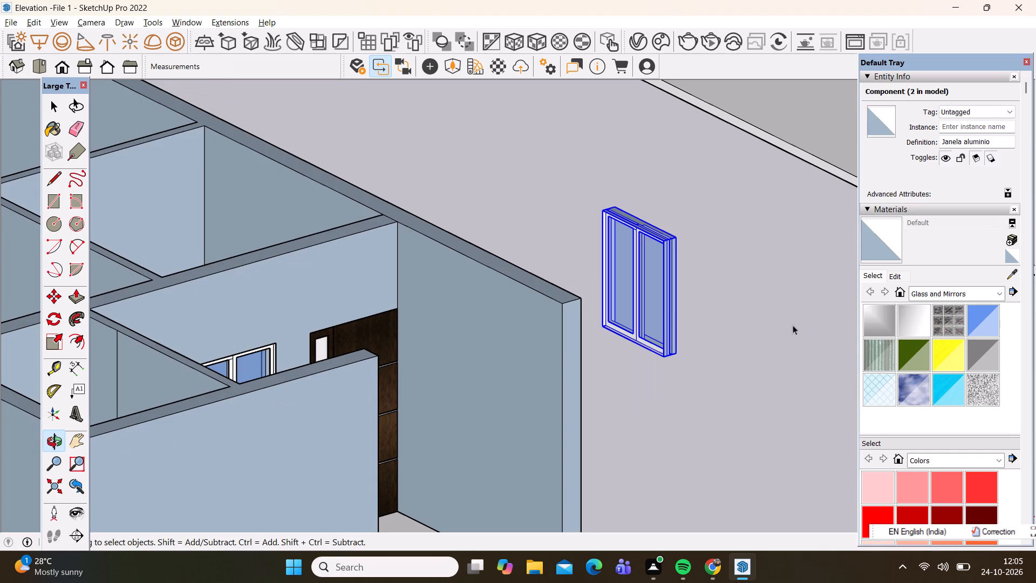
scroll(661, 308, up, 3)
key(q)
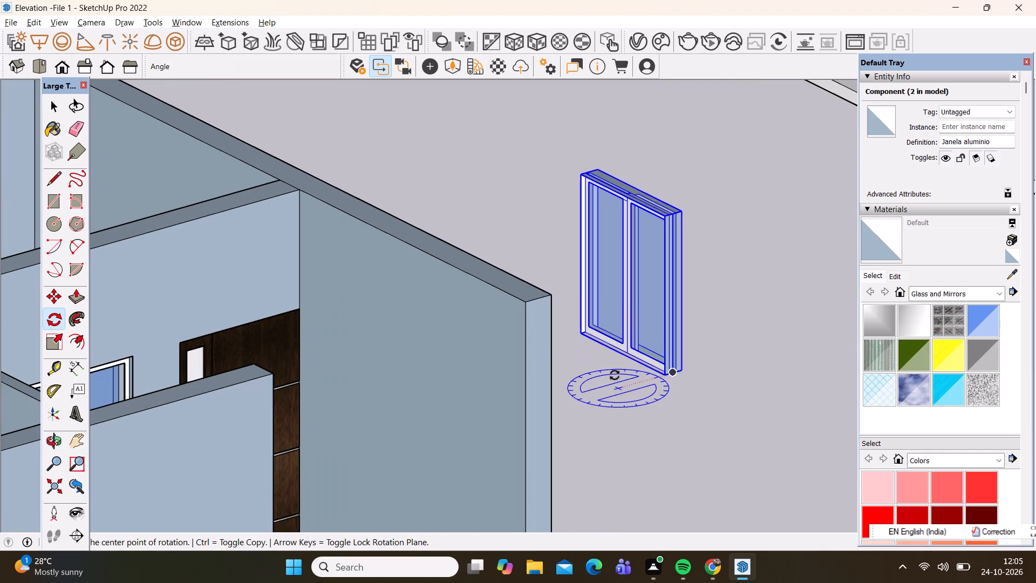
click(615, 375)
click(652, 398)
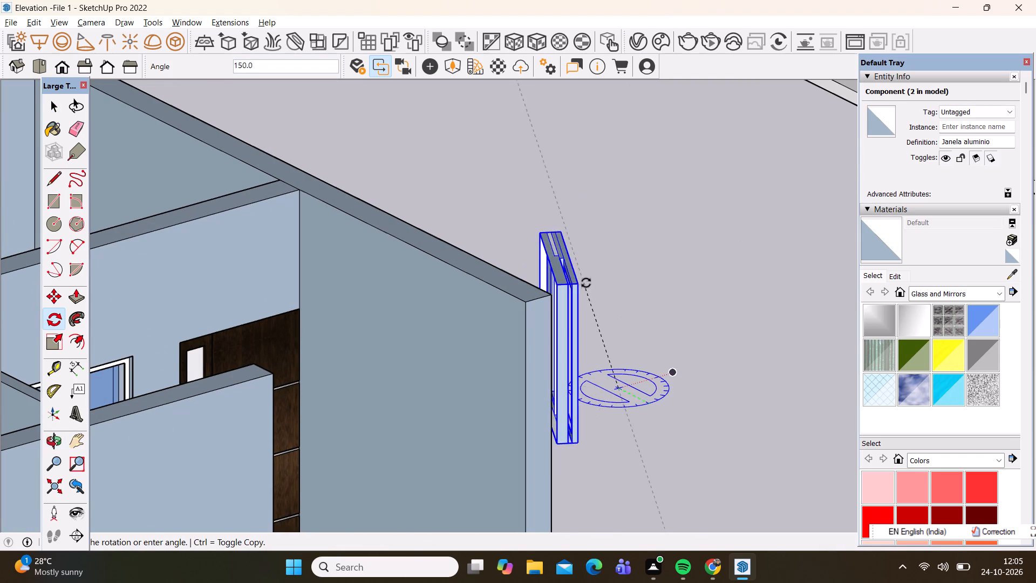
click(594, 369)
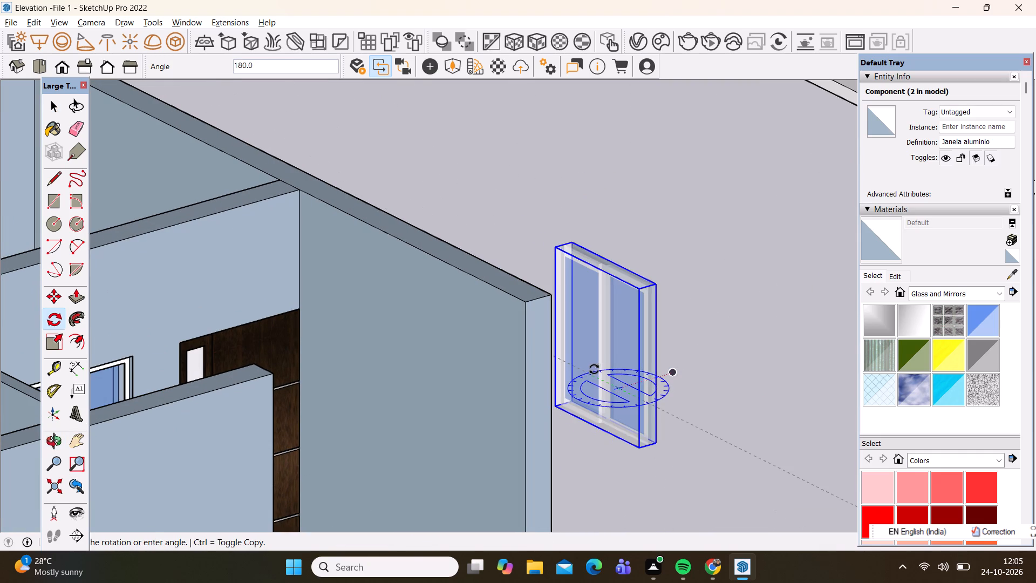
key(space)
Move the rotated window by its lower corner onto the lower corner of the opening in the side wall beside the front door.
scroll(670, 315, down, 7)
middle_drag(669, 387, 593, 435)
scroll(660, 402, down, 1)
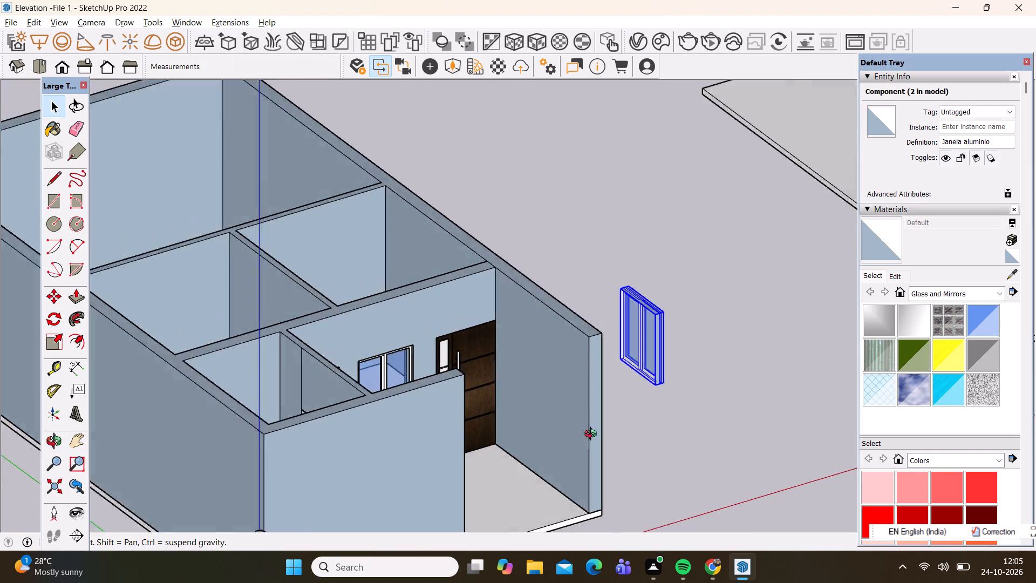
middle_drag(593, 435, 232, 369)
scroll(505, 454, up, 9)
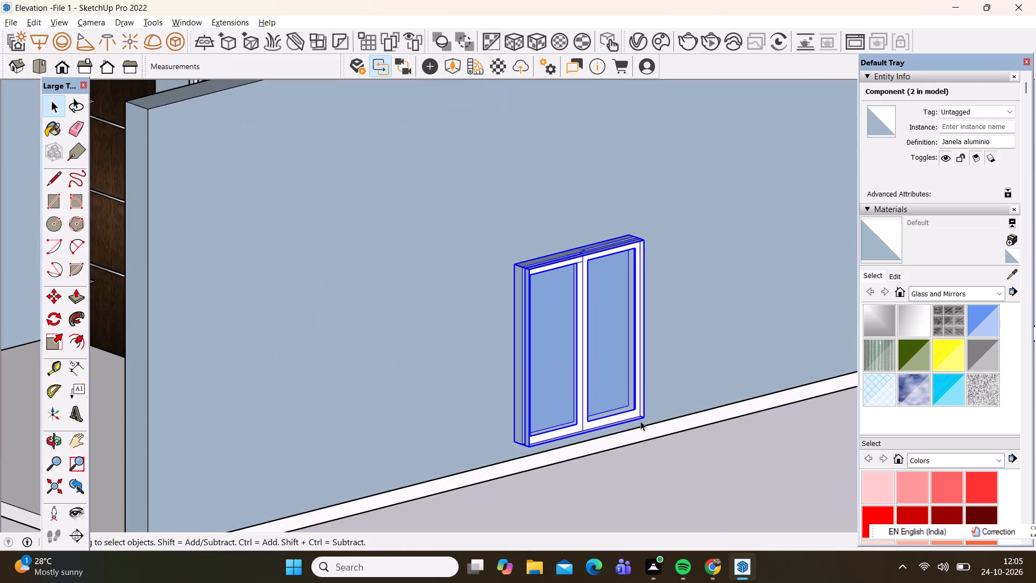
key(m)
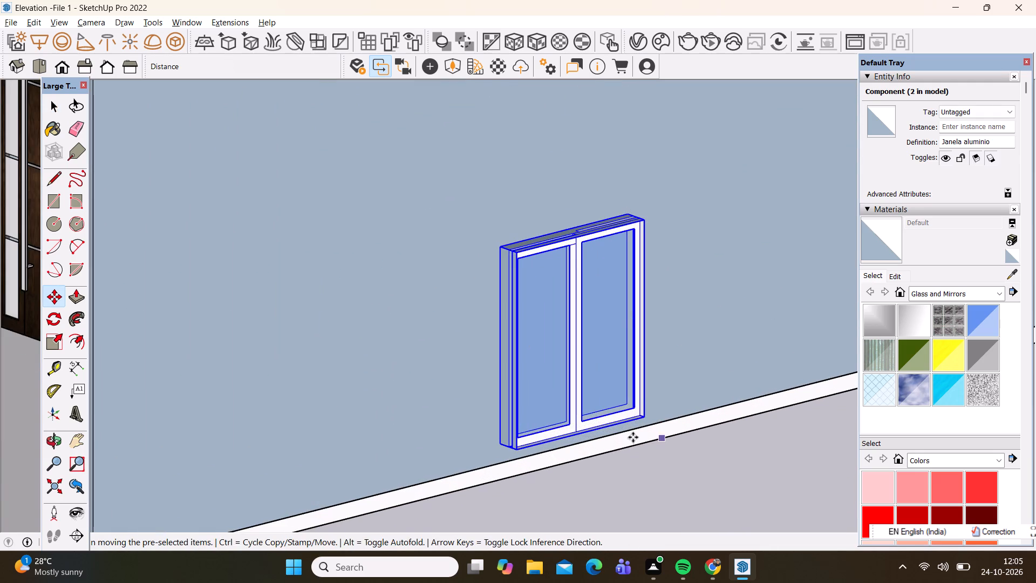
click(647, 417)
scroll(417, 294, down, 7)
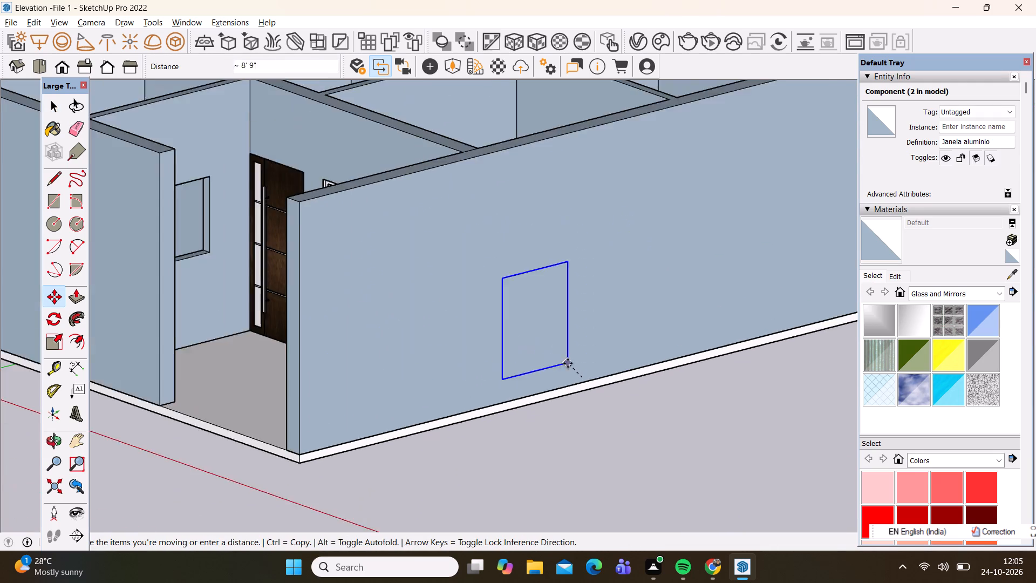
scroll(568, 363, down, 6)
scroll(360, 247, up, 4)
scroll(362, 311, up, 3)
scroll(394, 345, up, 6)
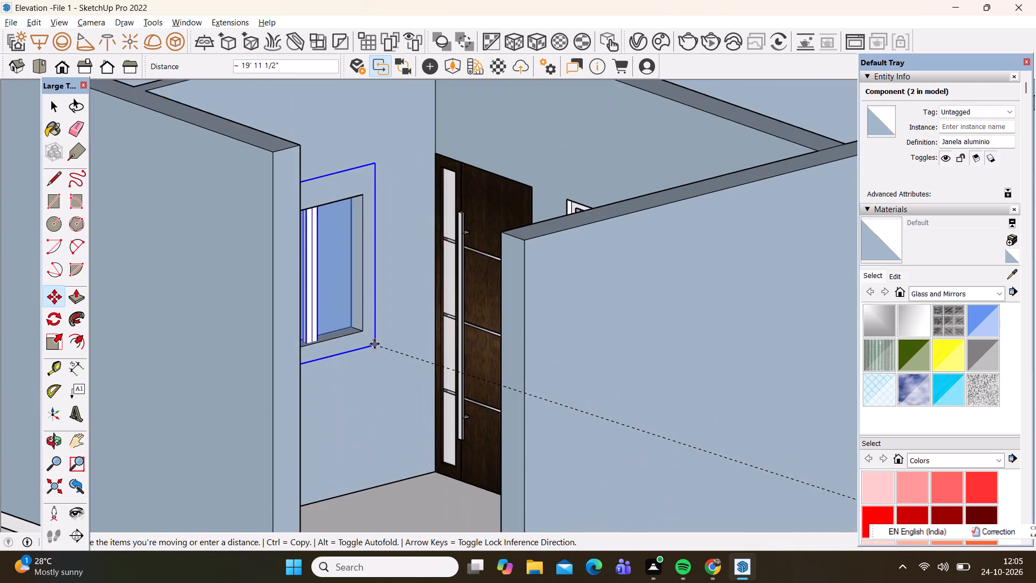
scroll(374, 344, up, 5)
click(358, 326)
Scale the side-wall window by -0.11, 0.87 in green and blue, and by 1.00, 5.75 in red and green.
scroll(421, 307, down, 4)
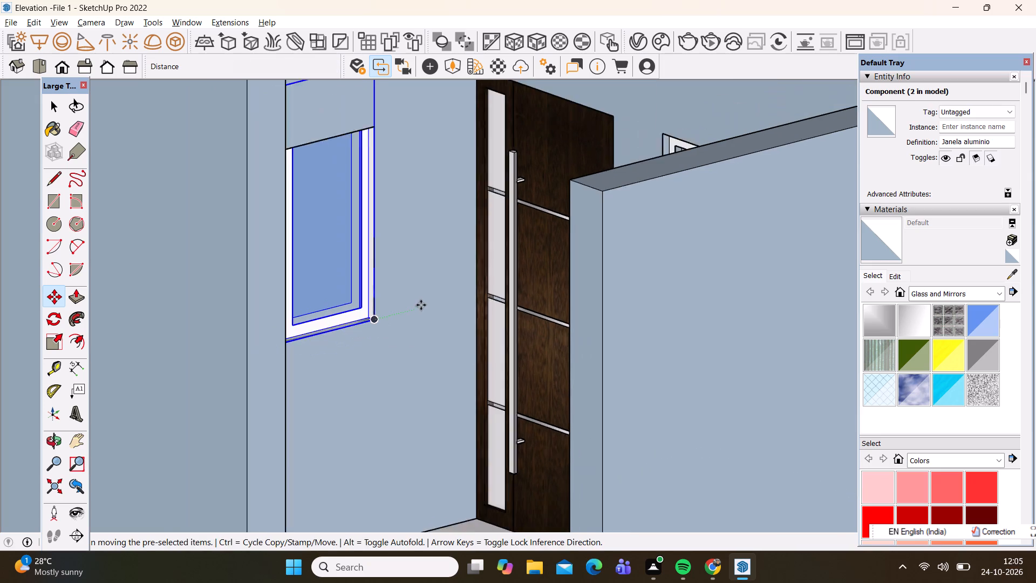
middle_drag(432, 288, 275, 397)
scroll(432, 288, down, 1)
scroll(280, 375, down, 5)
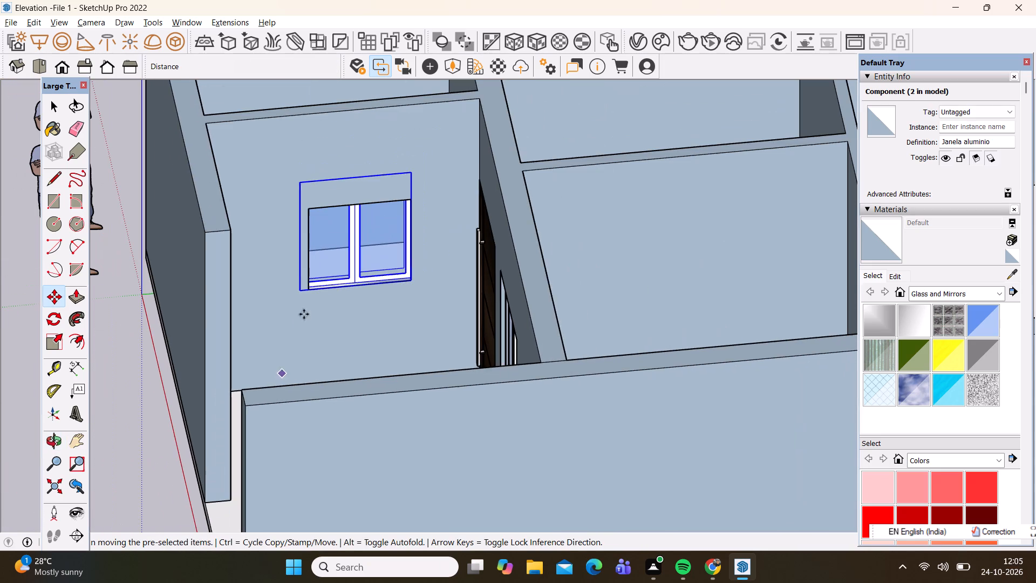
key(s)
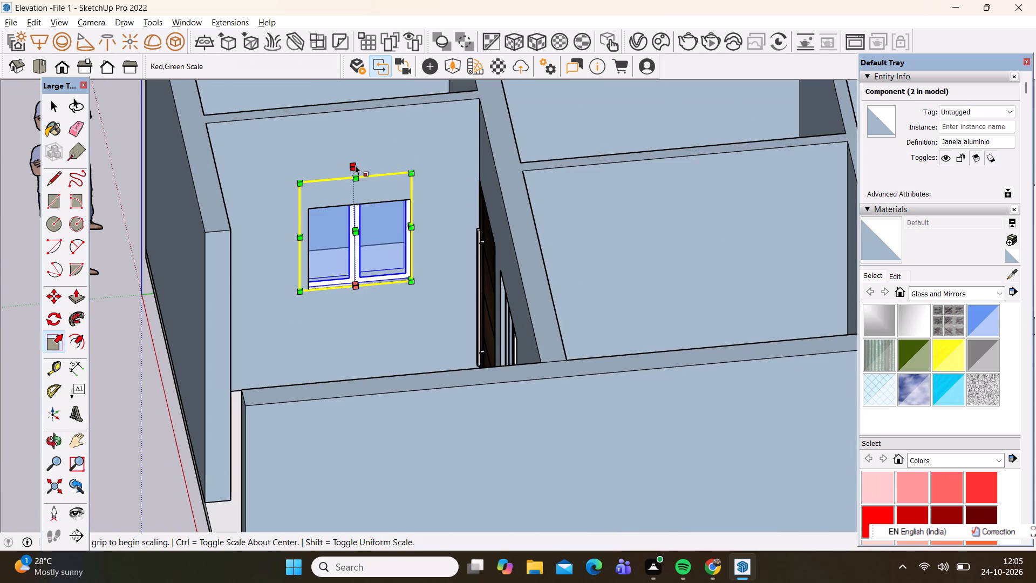
click(355, 165)
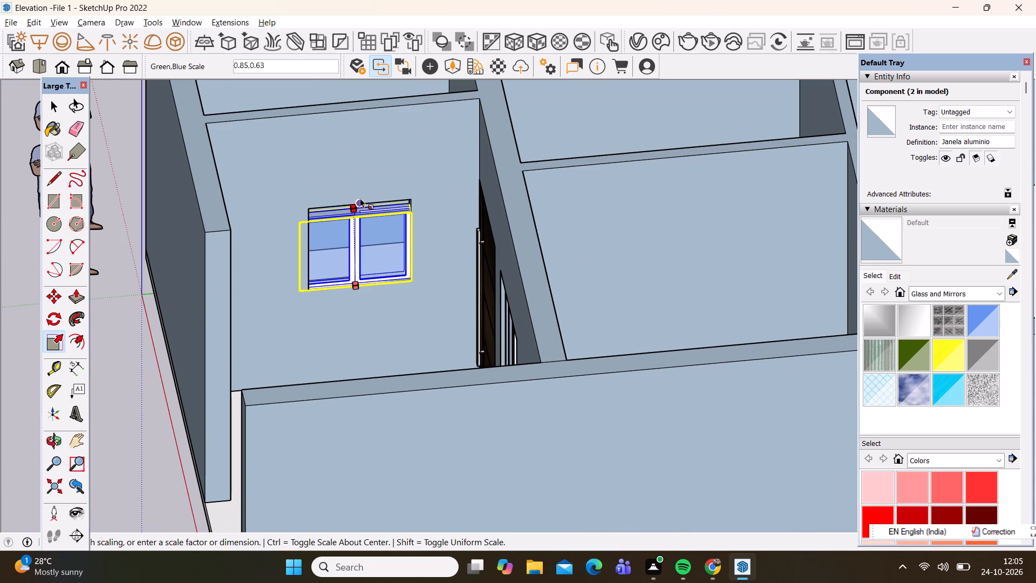
scroll(354, 209, up, 12)
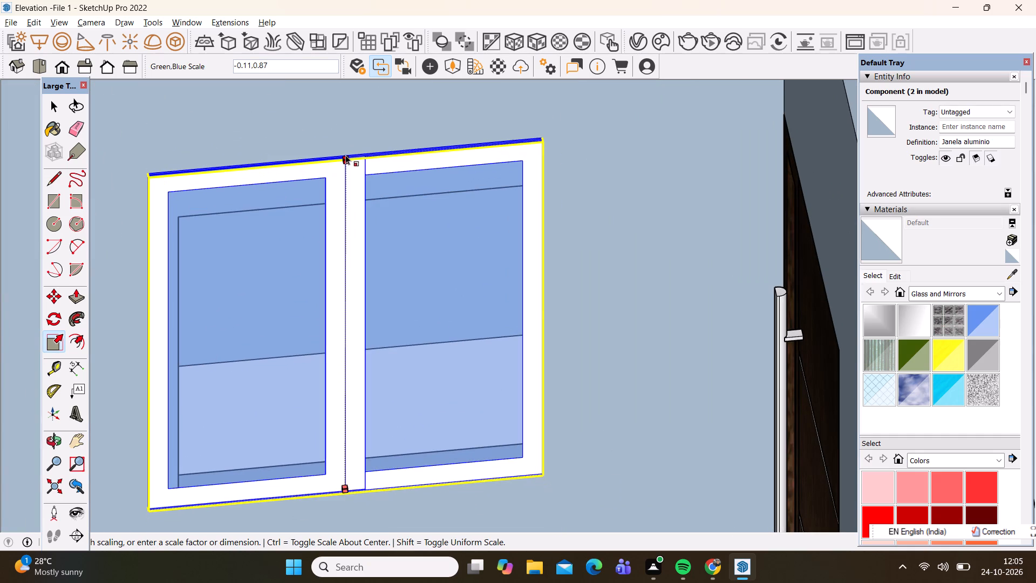
click(345, 155)
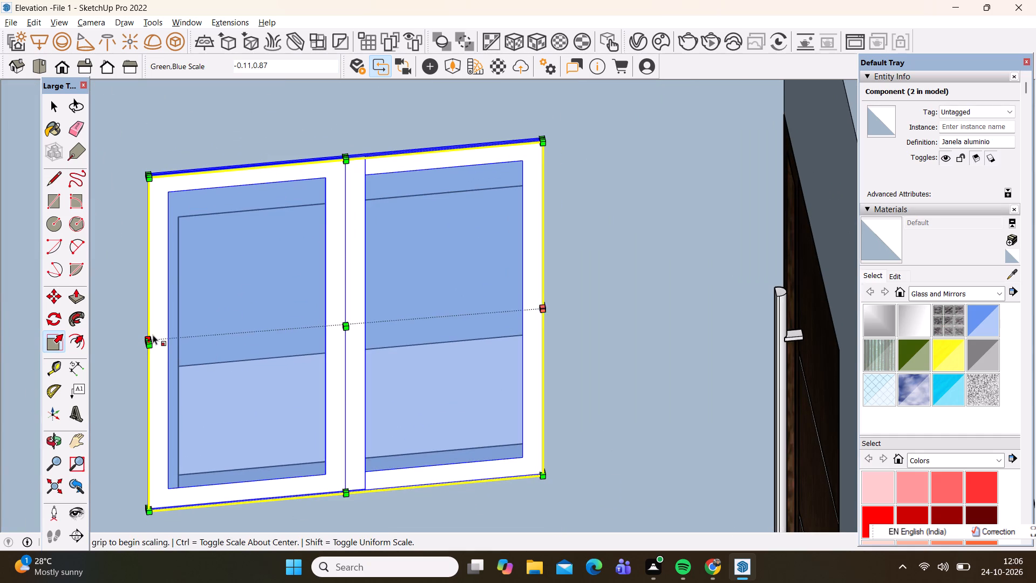
click(145, 336)
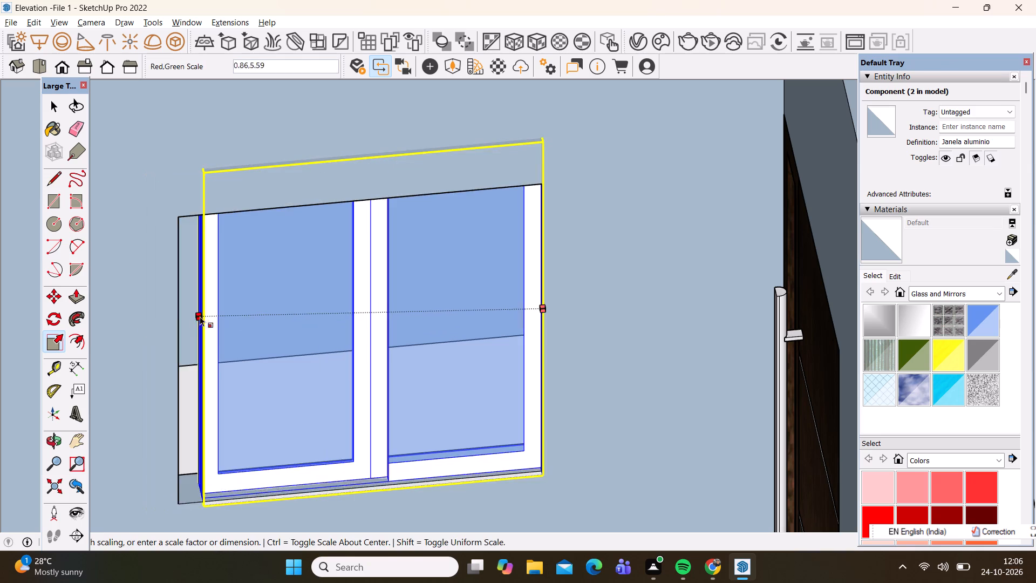
click(181, 317)
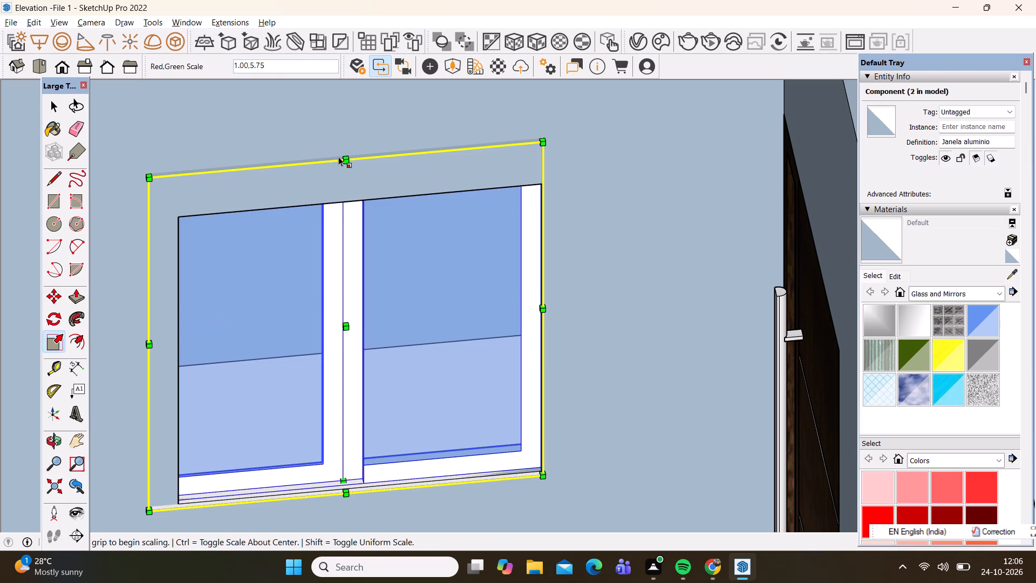
Scale the side-wall window to its opening: height by about 0.86, width by about 0.92 and then 0.99.
click(346, 144)
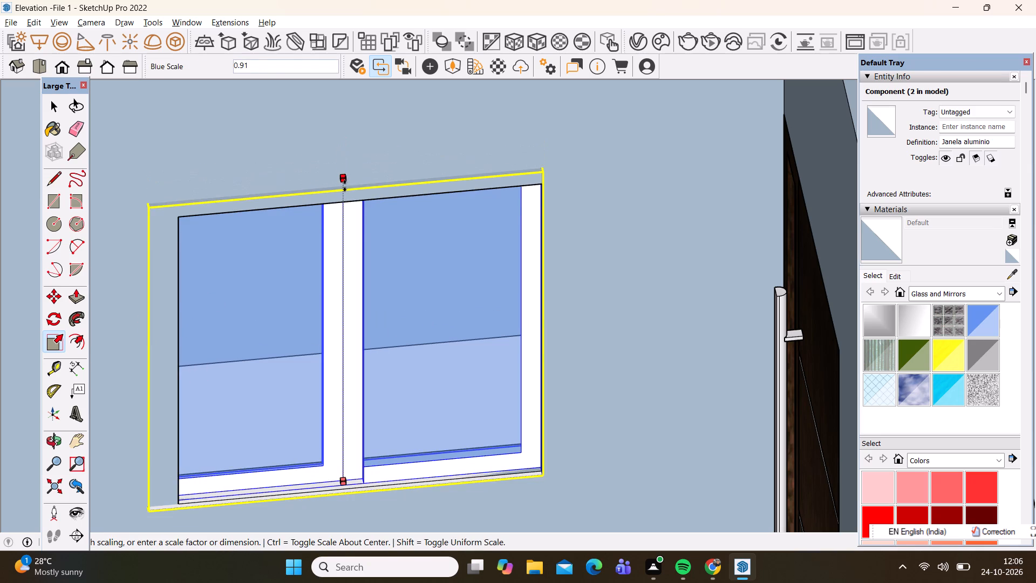
click(342, 203)
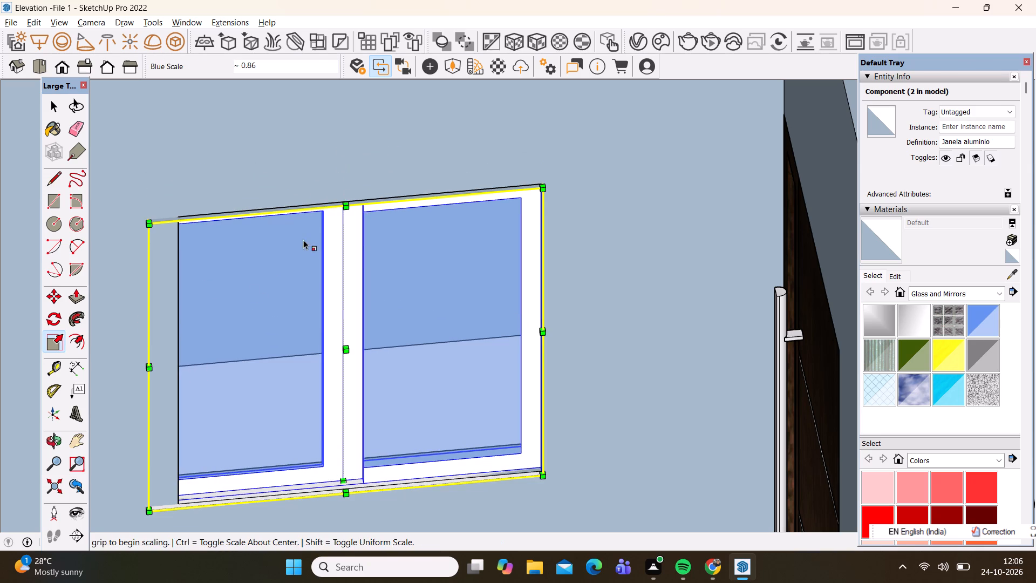
click(145, 351)
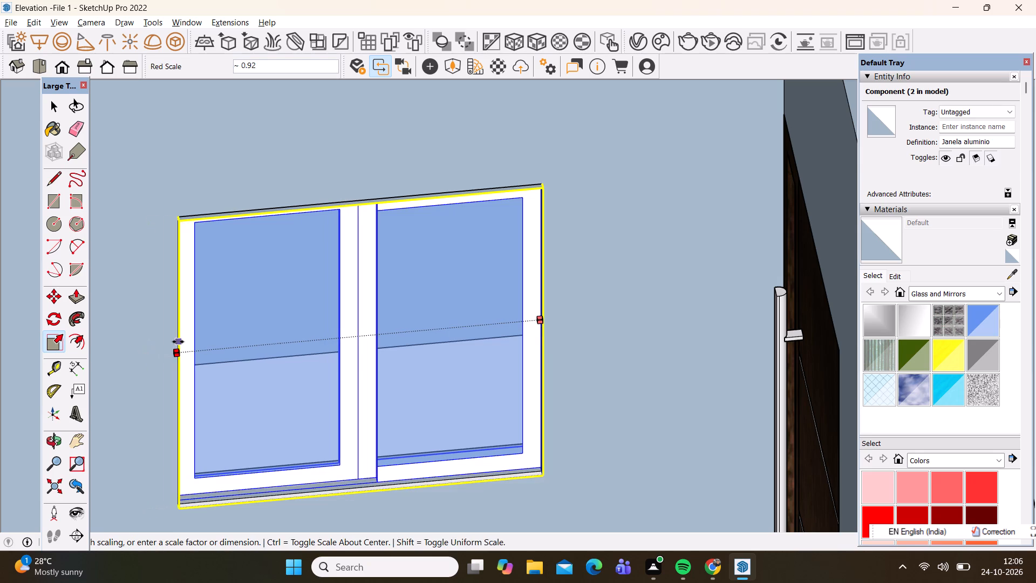
click(180, 340)
click(538, 317)
click(536, 318)
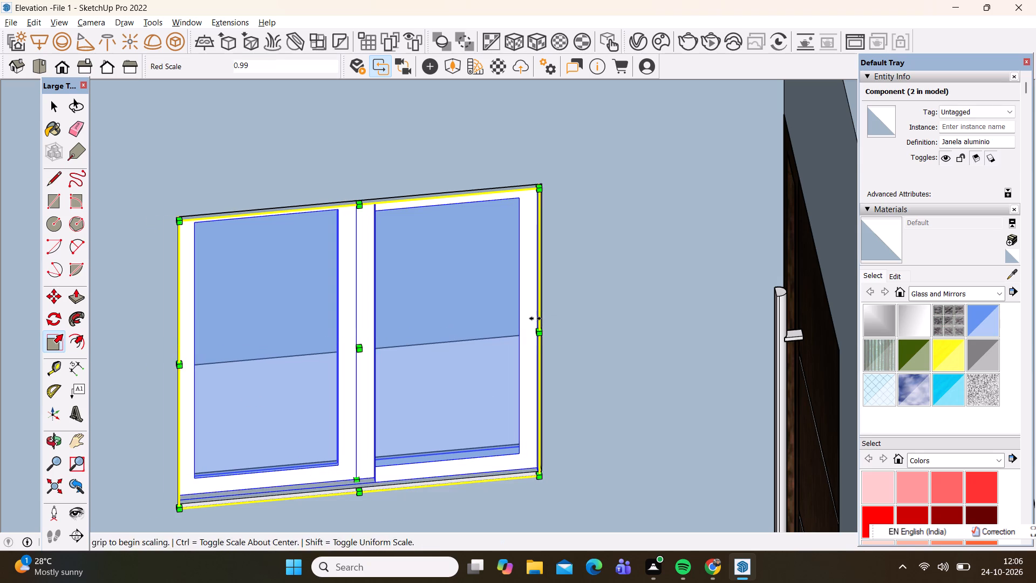
key(space)
Examine the resized side-wall window in its opening, deselect it, and review the whole building from several angles.
scroll(364, 227, down, 6)
middle_drag(329, 372, 293, 291)
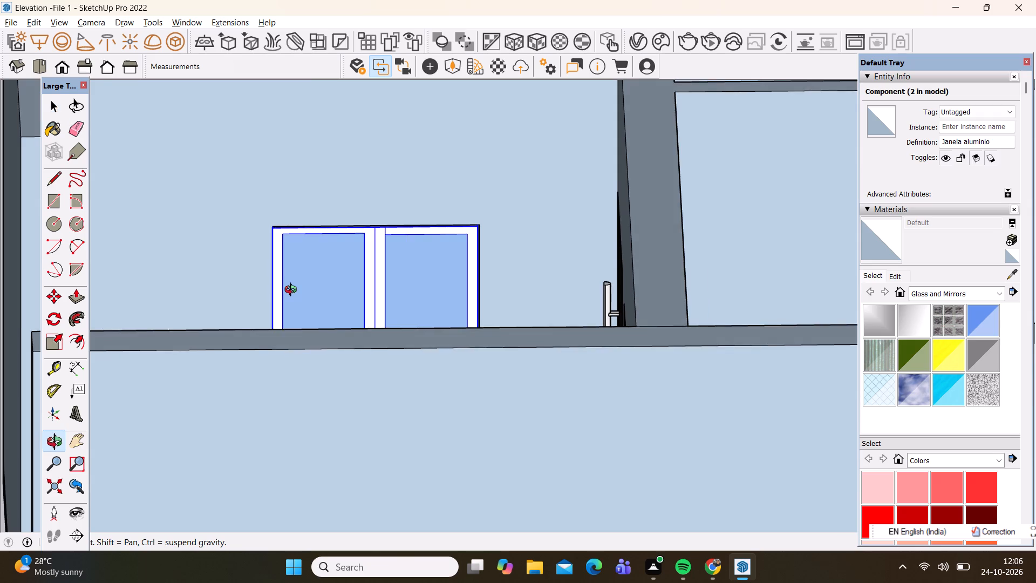
middle_drag(293, 291, 564, 368)
scroll(467, 354, down, 4)
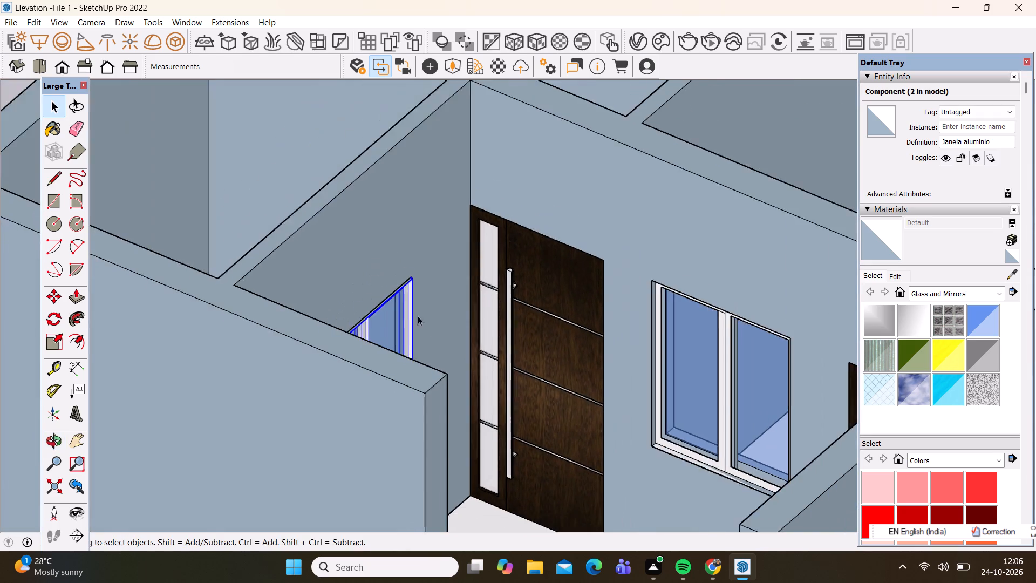
scroll(418, 316, down, 15)
click(641, 395)
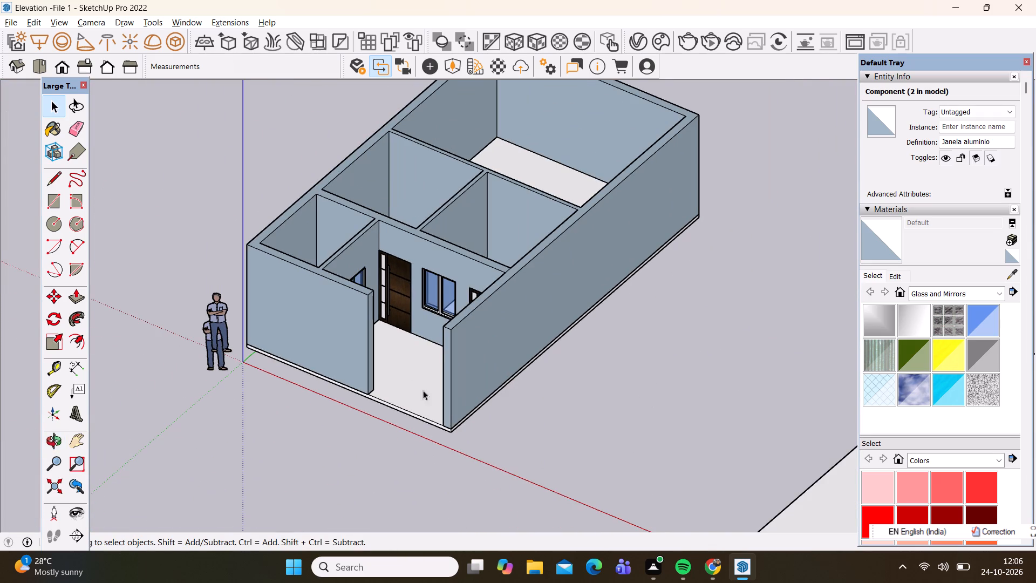
scroll(310, 334, down, 1)
middle_drag(310, 334, 476, 275)
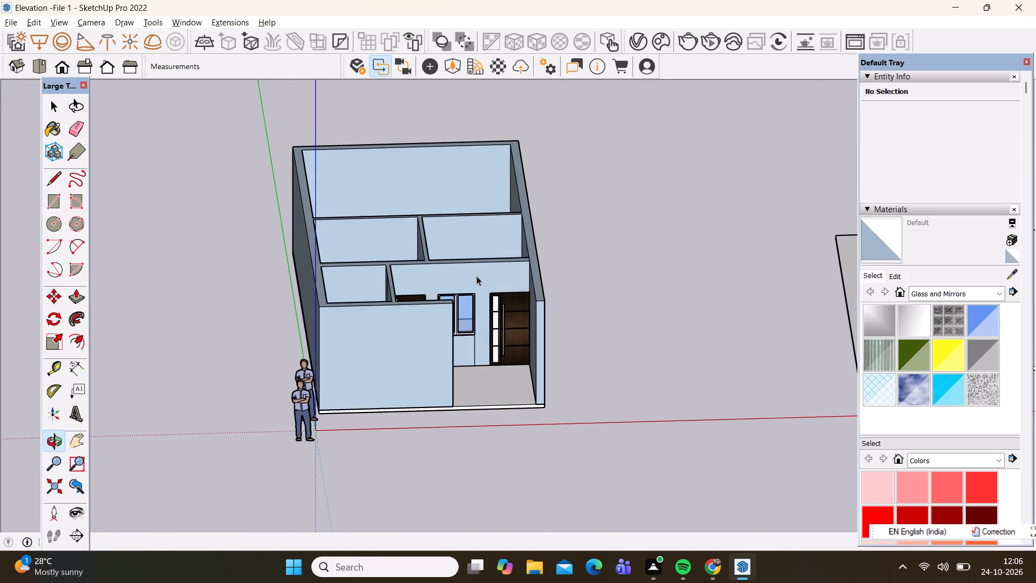
scroll(476, 276, down, 3)
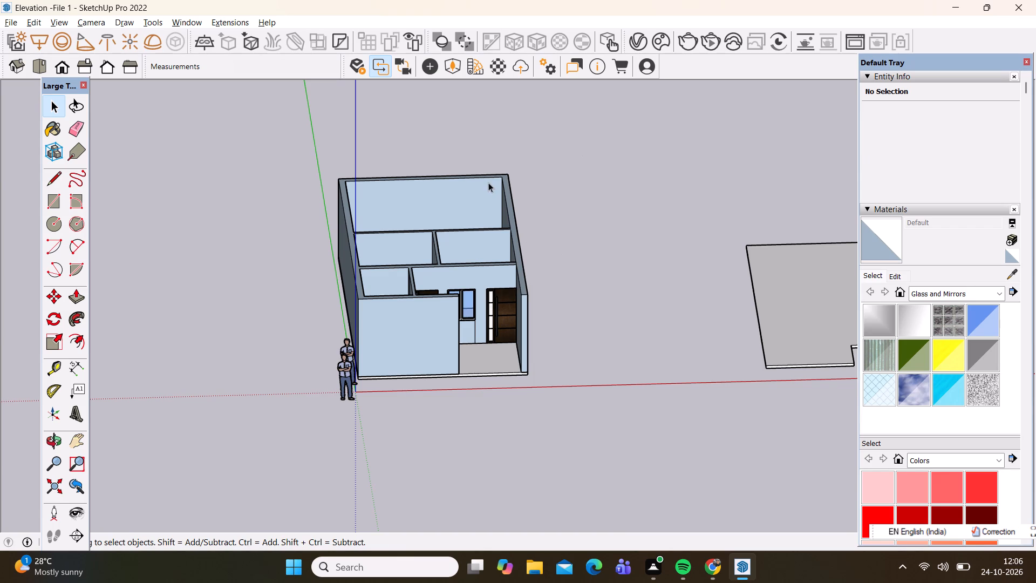
scroll(423, 185, up, 3)
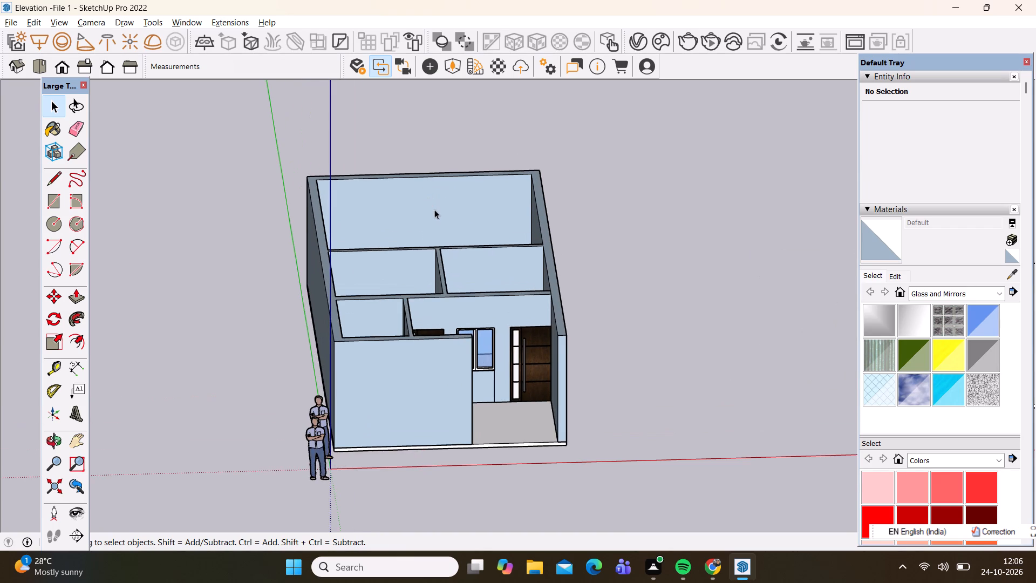
scroll(434, 209, up, 1)
middle_drag(450, 392, 414, 316)
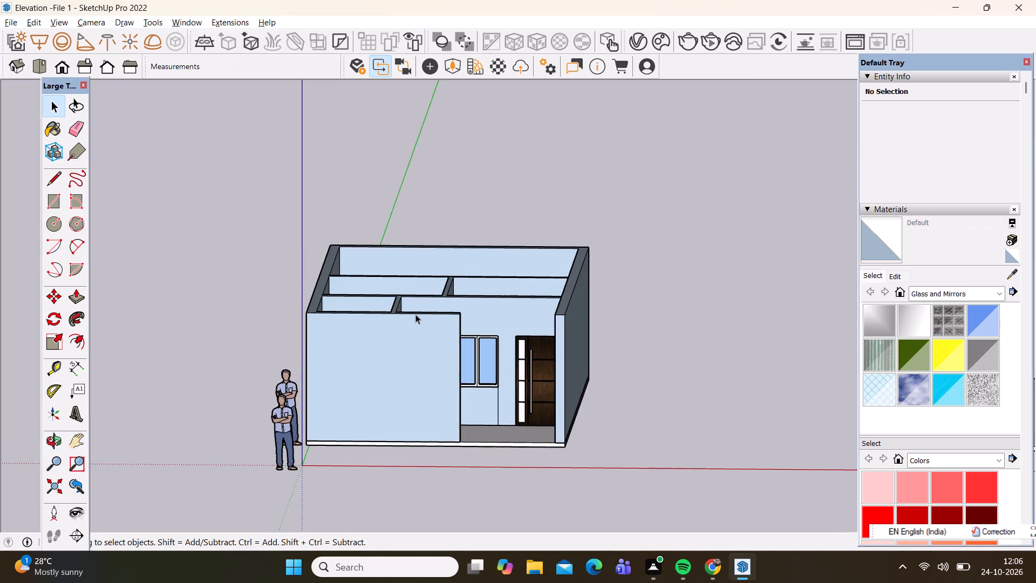
scroll(414, 316, up, 4)
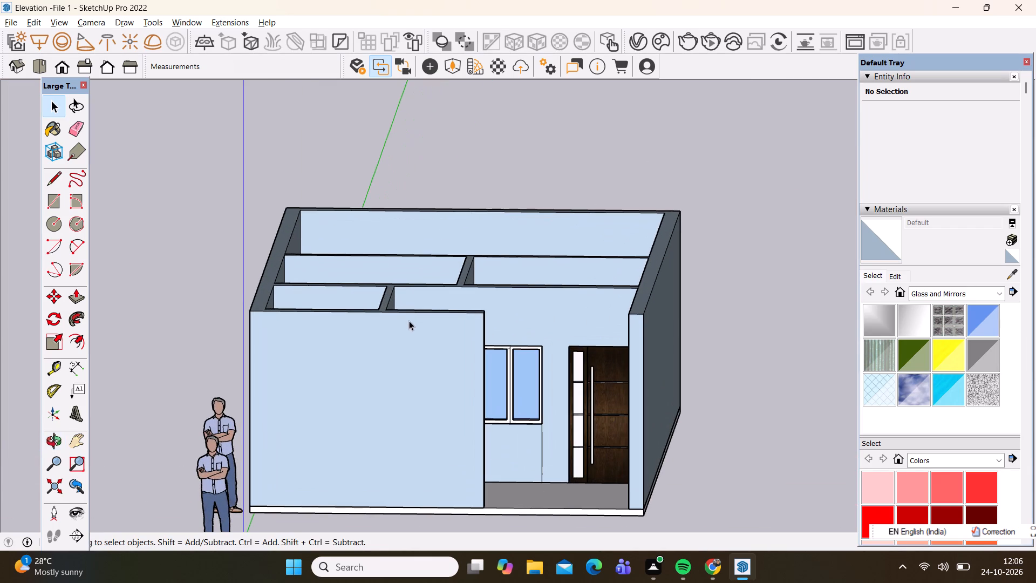
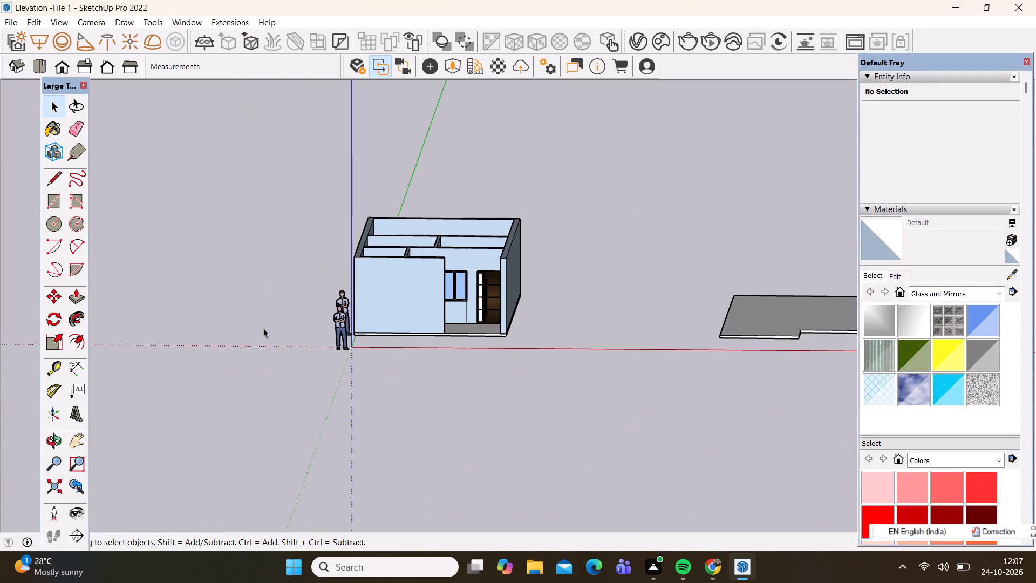
Reverse all faces inside the building's wall group so the white front sides face outward.
middle_drag(254, 320, 292, 429)
click(210, 295)
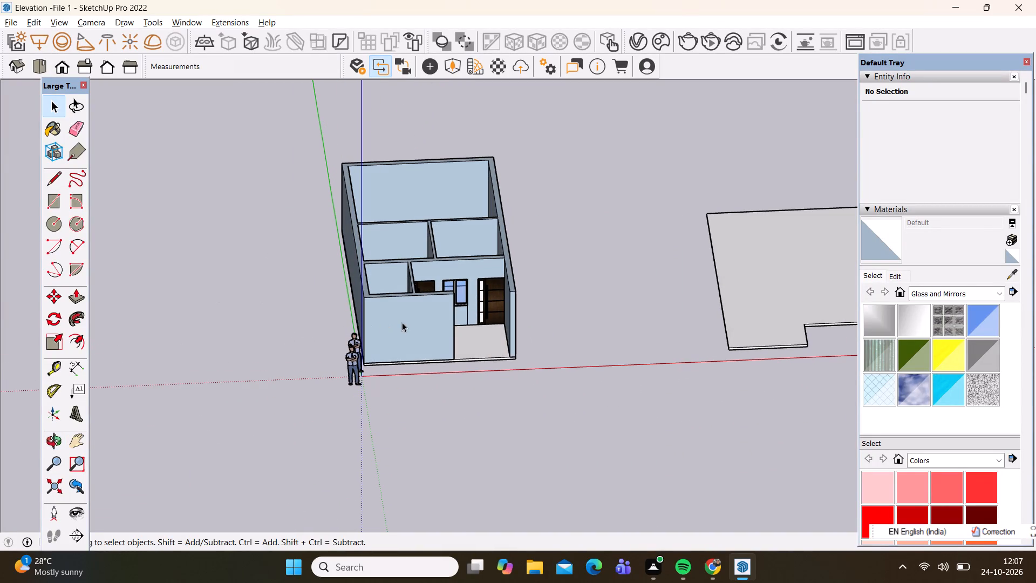
click(401, 322)
right_click(402, 322)
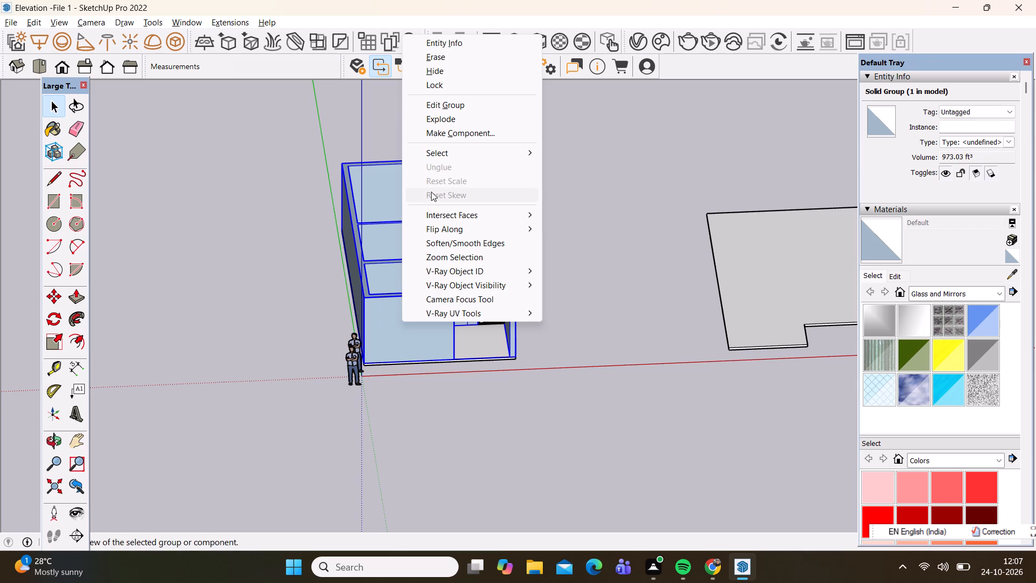
triple_click(392, 334)
right_click(392, 331)
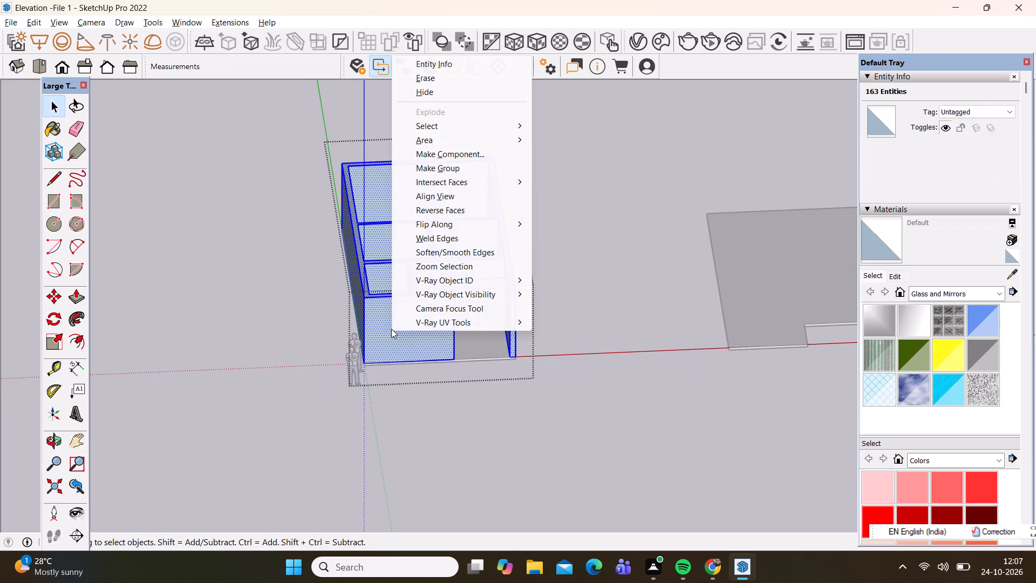
click(431, 209)
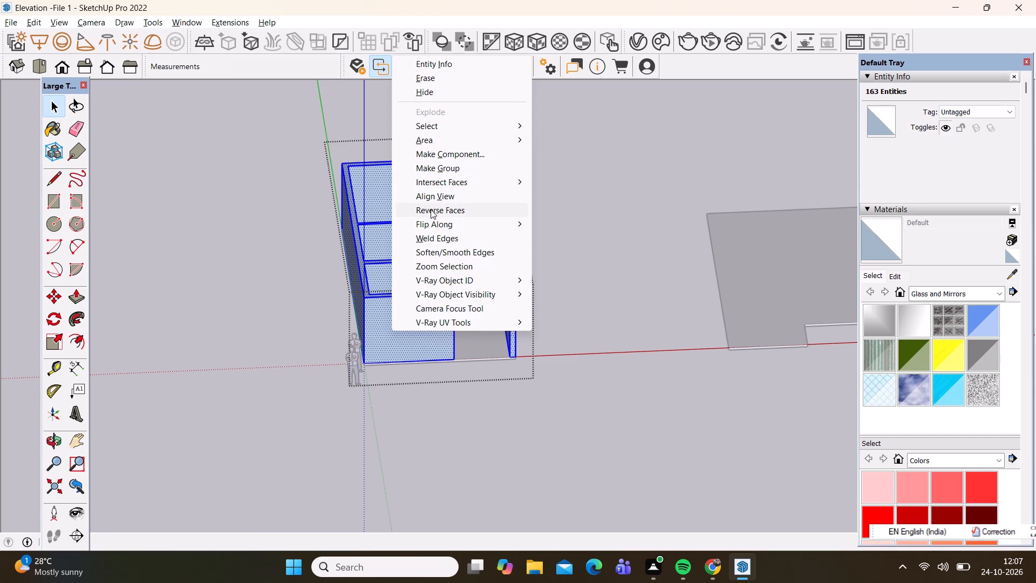
click(222, 329)
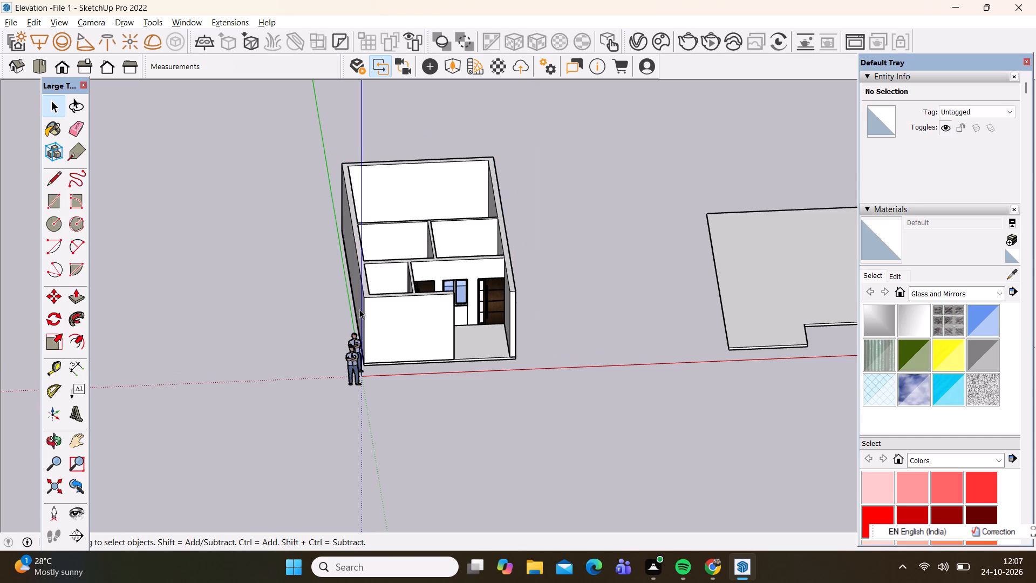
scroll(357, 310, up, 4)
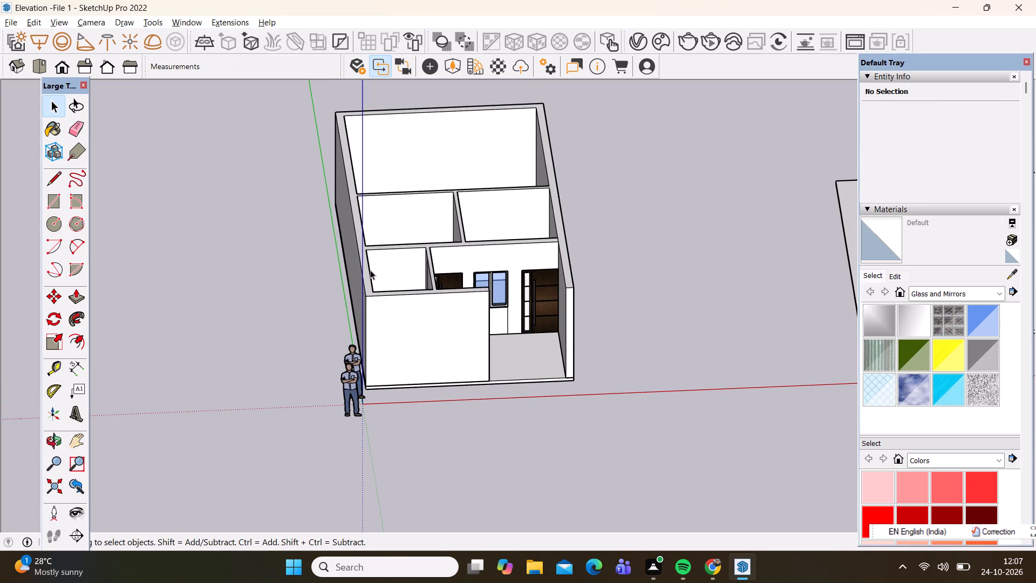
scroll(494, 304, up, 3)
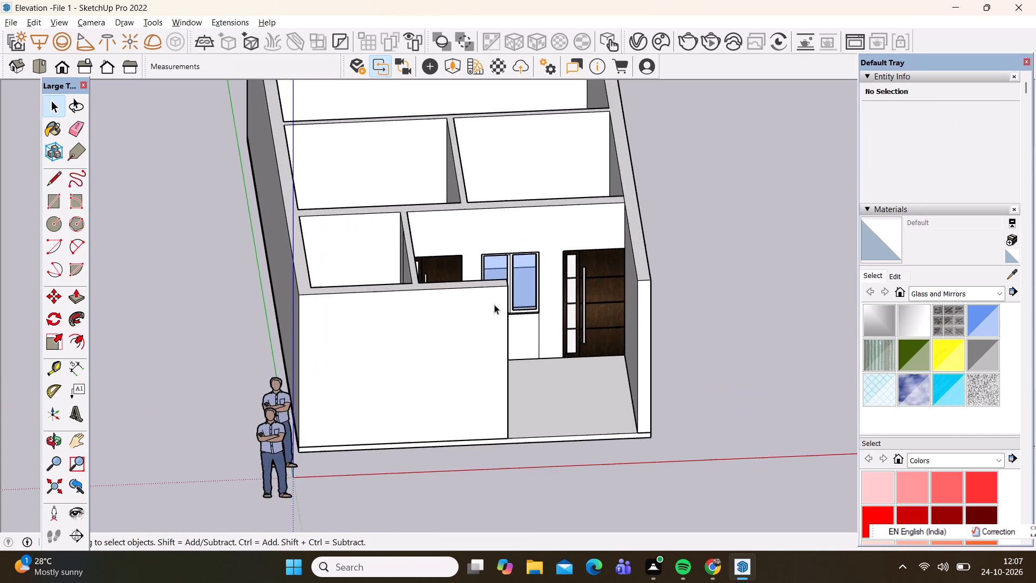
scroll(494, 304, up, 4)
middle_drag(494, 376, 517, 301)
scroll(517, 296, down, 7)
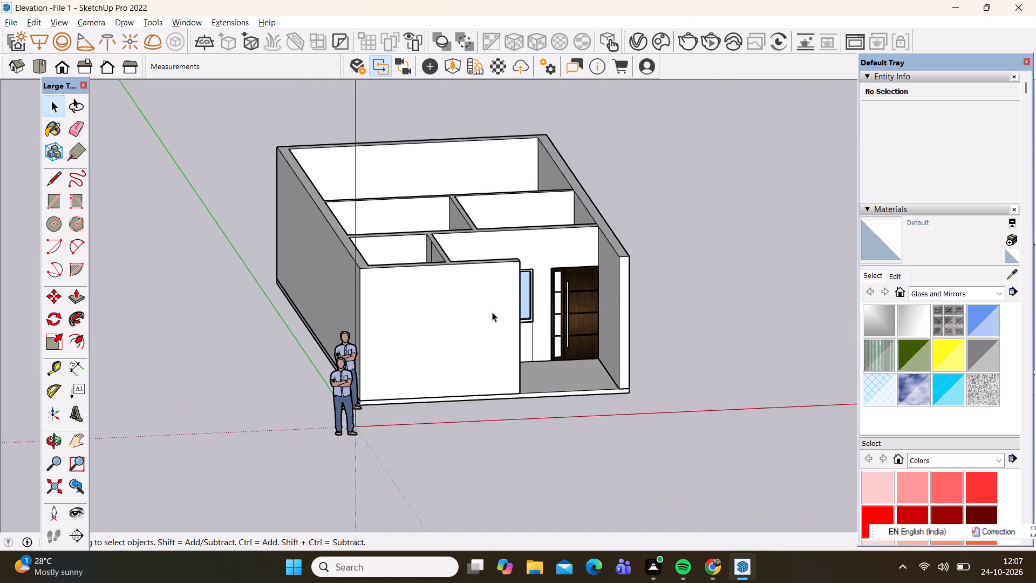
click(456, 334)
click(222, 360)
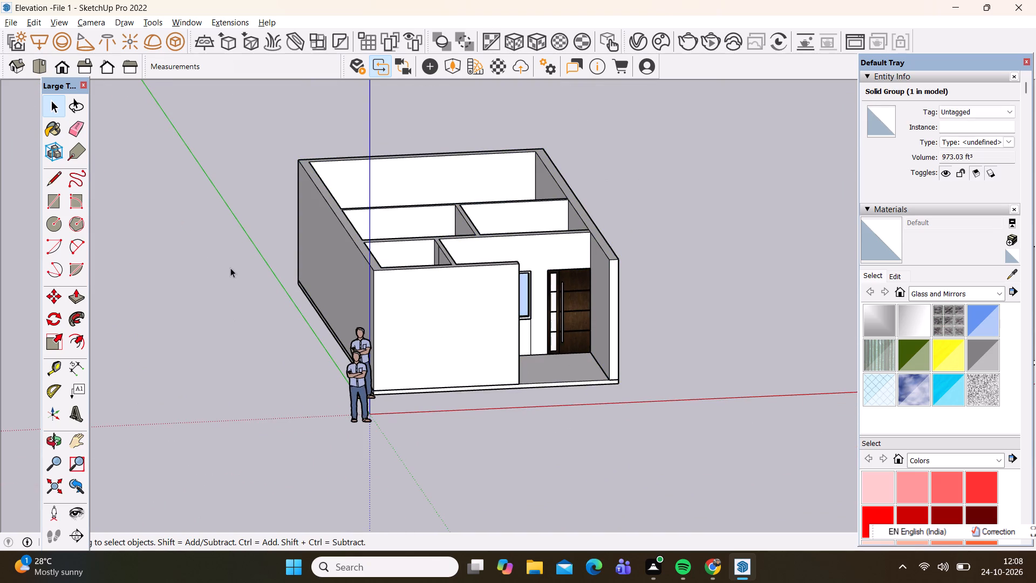
Delete the rear of the two overlapping human figures beside the building's front corner.
scroll(234, 274, down, 6)
scroll(262, 364, down, 1)
middle_drag(256, 372, 178, 479)
scroll(263, 345, up, 1)
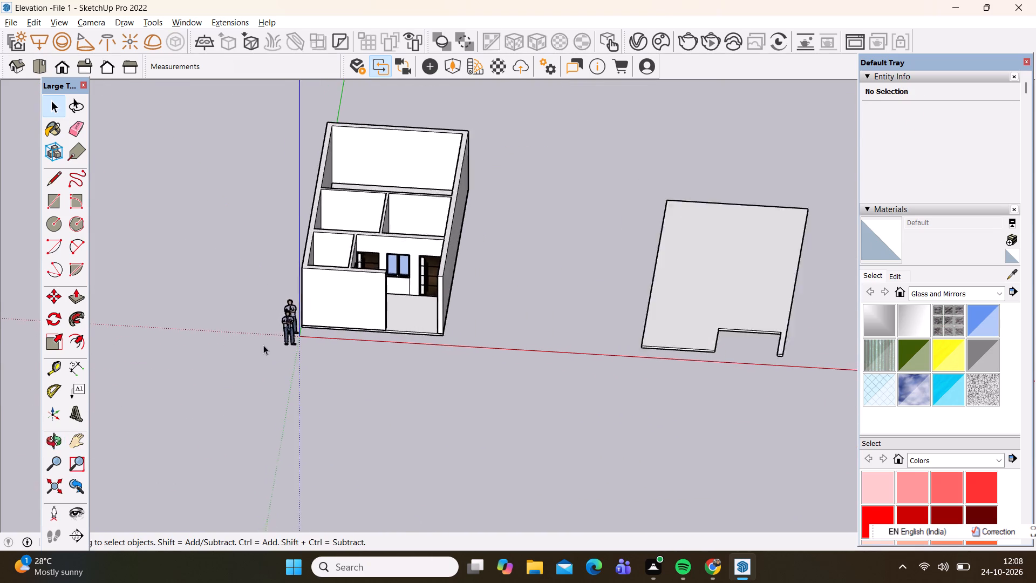
scroll(263, 345, up, 8)
click(294, 292)
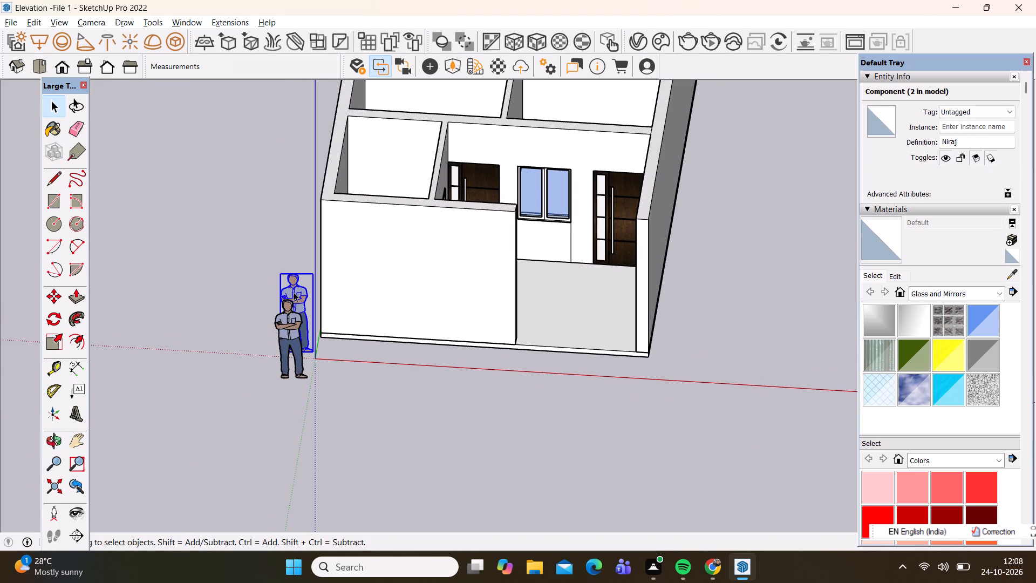
key(Delete)
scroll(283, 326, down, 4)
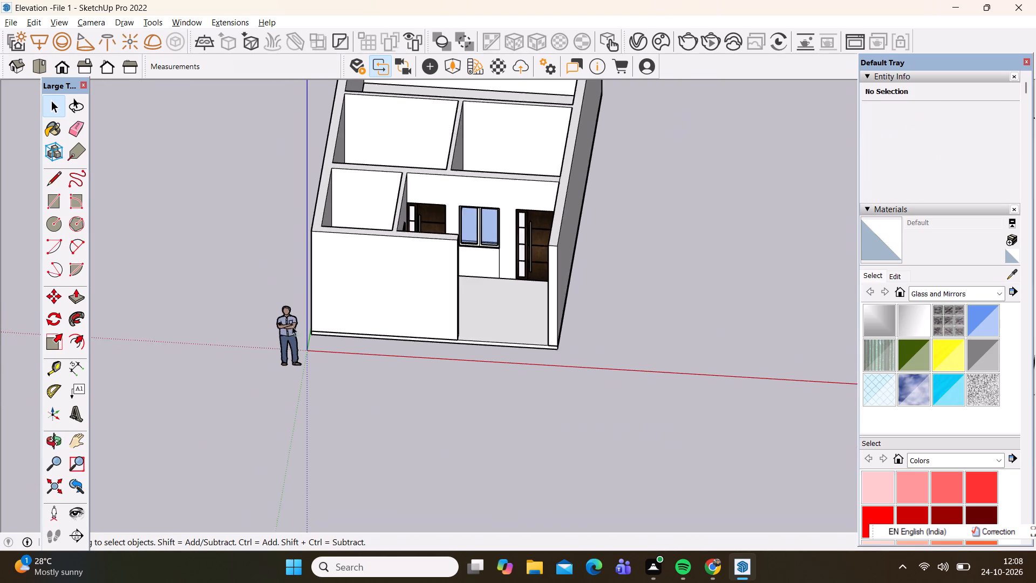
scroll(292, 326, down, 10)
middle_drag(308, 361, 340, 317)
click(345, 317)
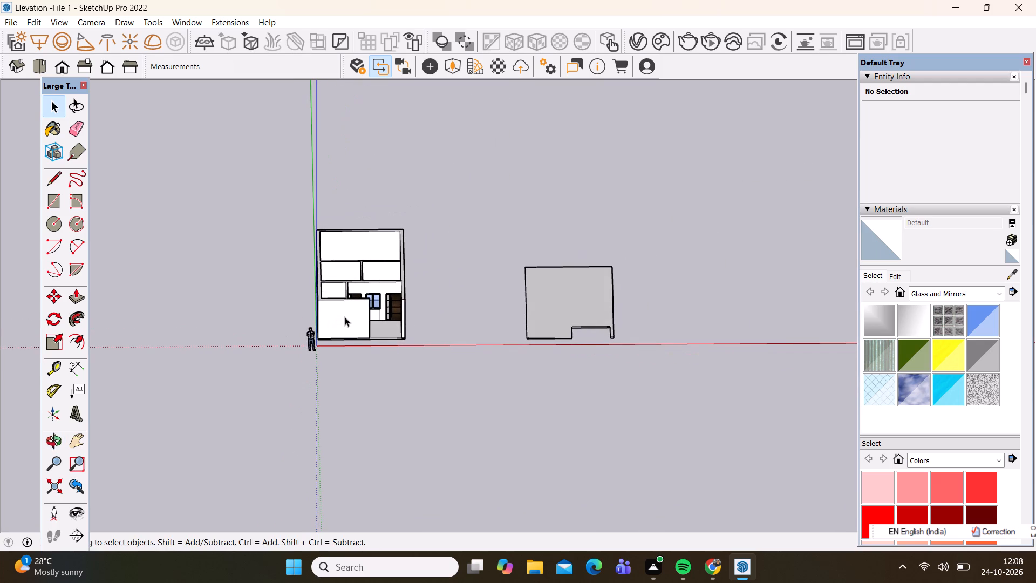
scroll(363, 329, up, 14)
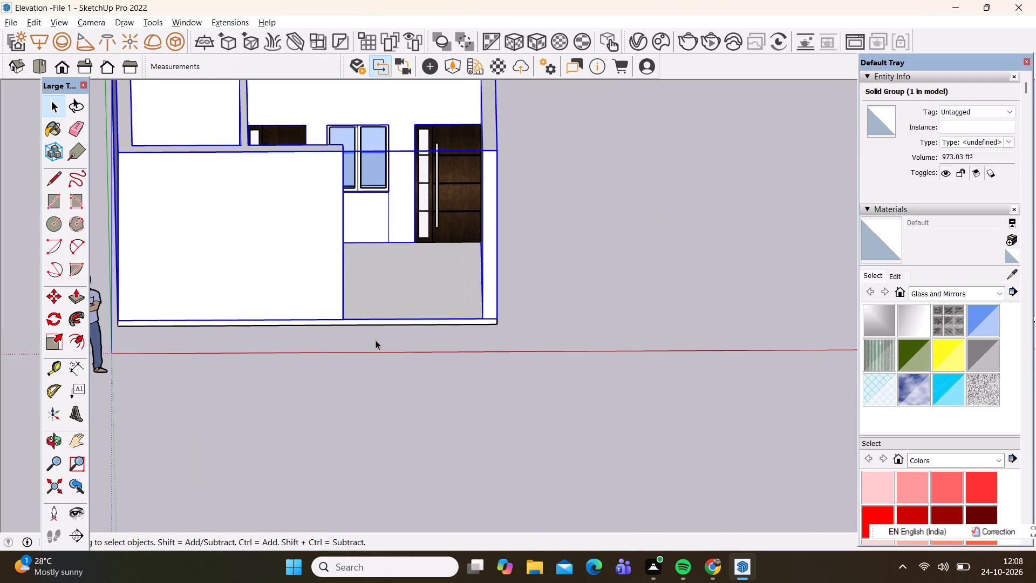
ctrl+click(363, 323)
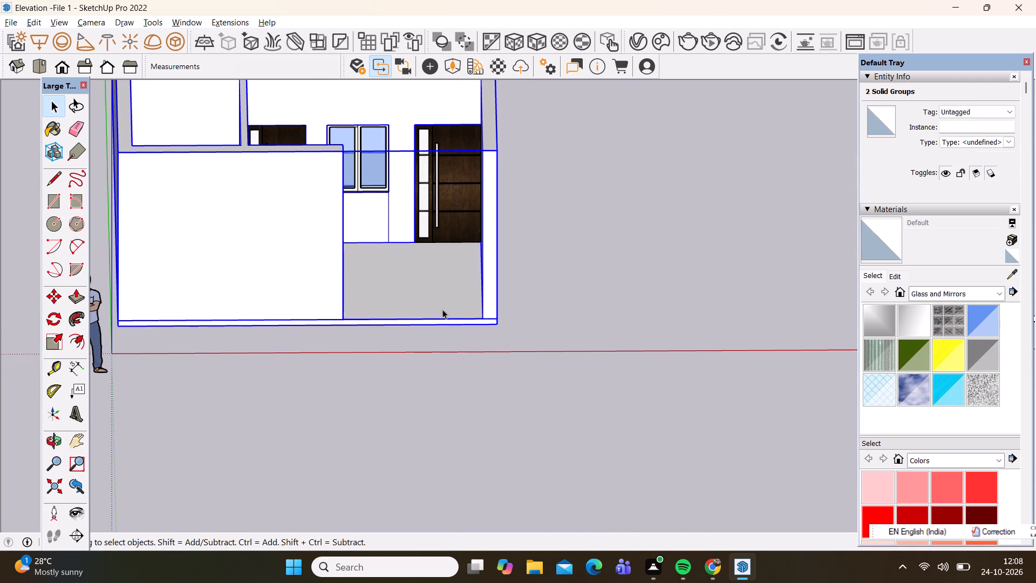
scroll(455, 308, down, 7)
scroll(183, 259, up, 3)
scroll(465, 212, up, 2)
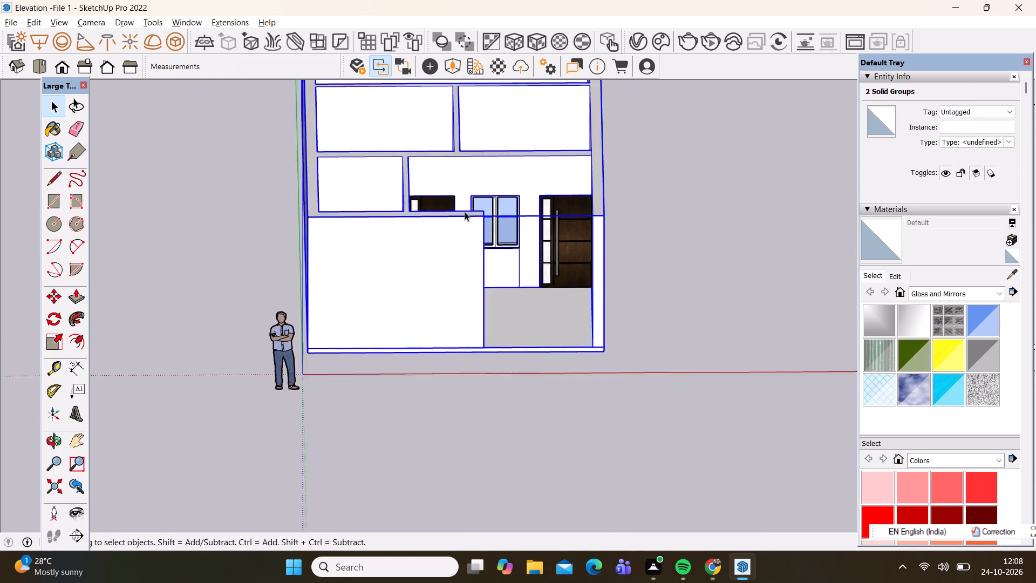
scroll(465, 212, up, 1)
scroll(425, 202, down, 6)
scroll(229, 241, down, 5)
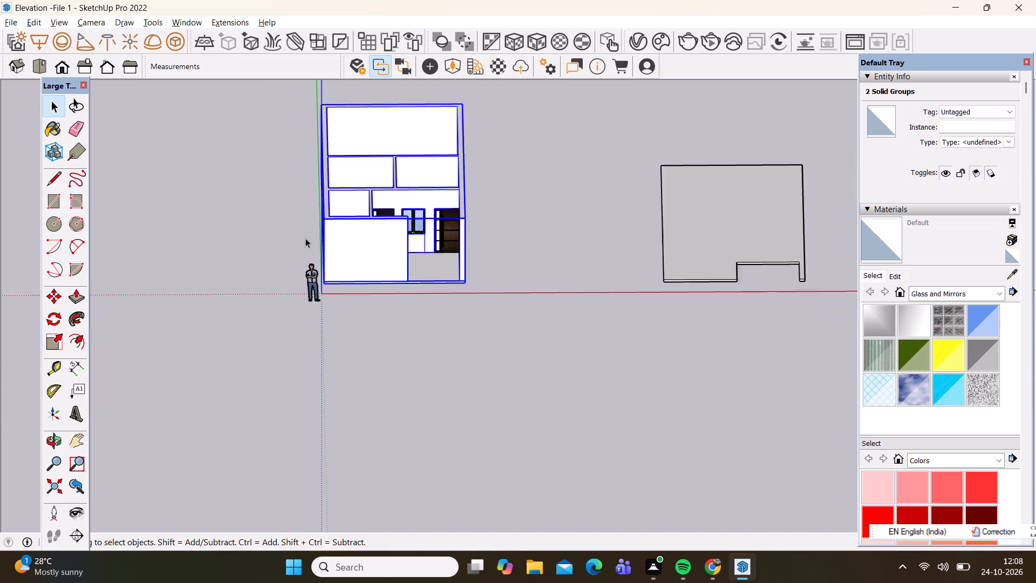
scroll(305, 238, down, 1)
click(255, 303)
Delete the remaining human scale figure near the origin.
click(310, 268)
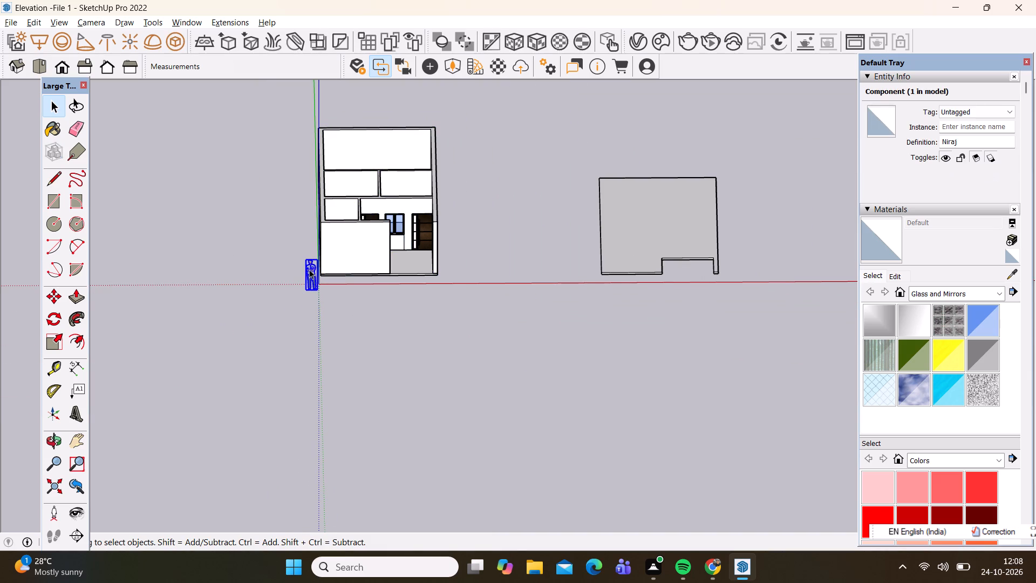
key(Delete)
Copy the complete ground floor, including walls, base slab, doors and window, 10' 4" straight up onto the existing walls.
click(301, 106)
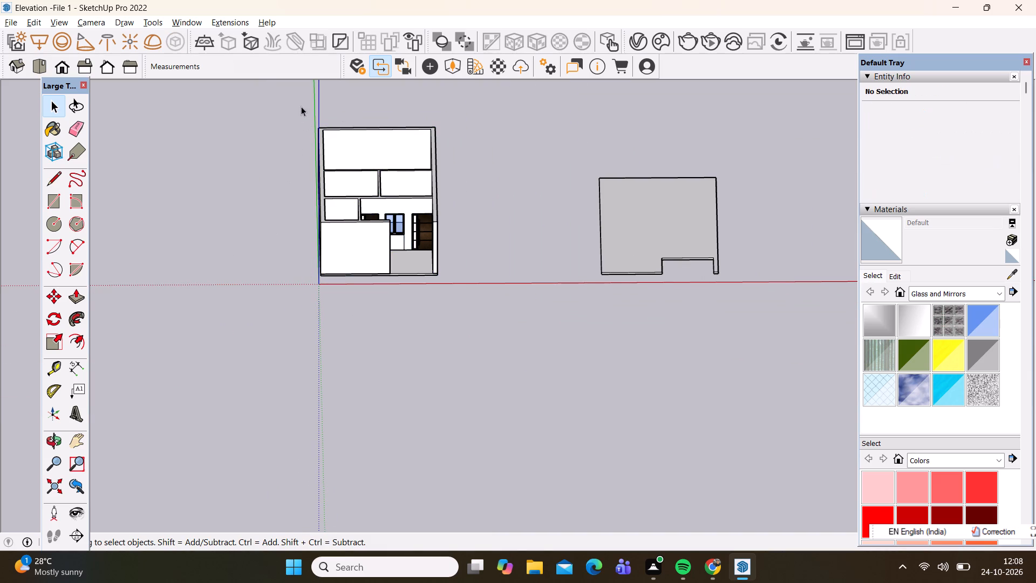
drag(295, 103, 471, 309)
key(m)
scroll(323, 279, up, 16)
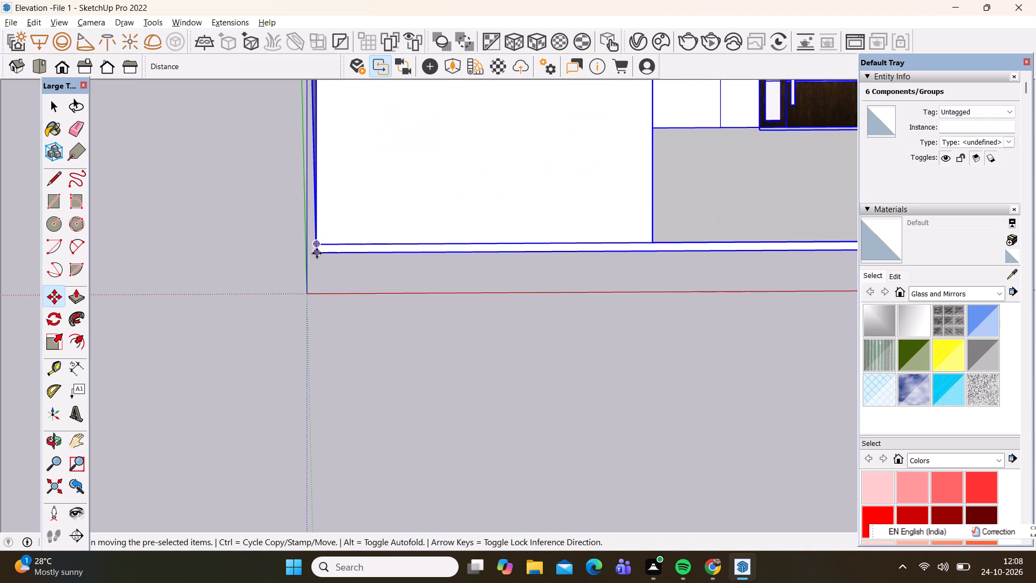
click(317, 250)
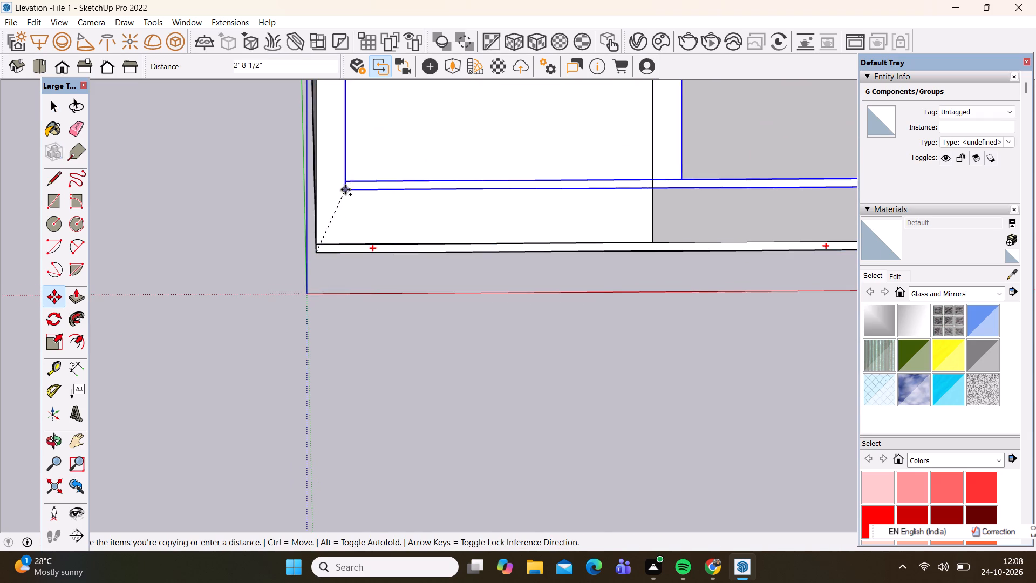
scroll(316, 283, down, 9)
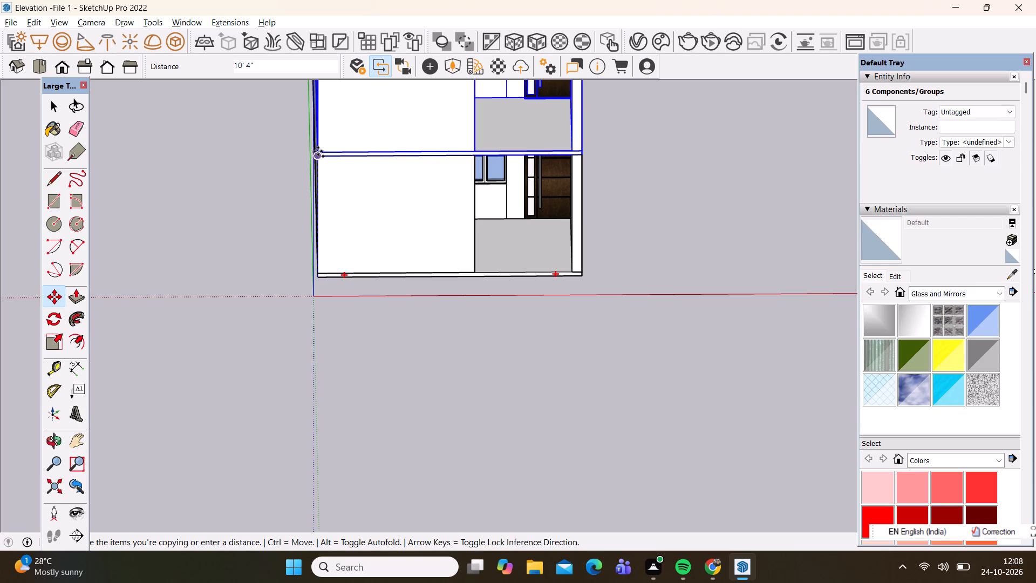
click(319, 152)
scroll(290, 198, up, 10)
key(space)
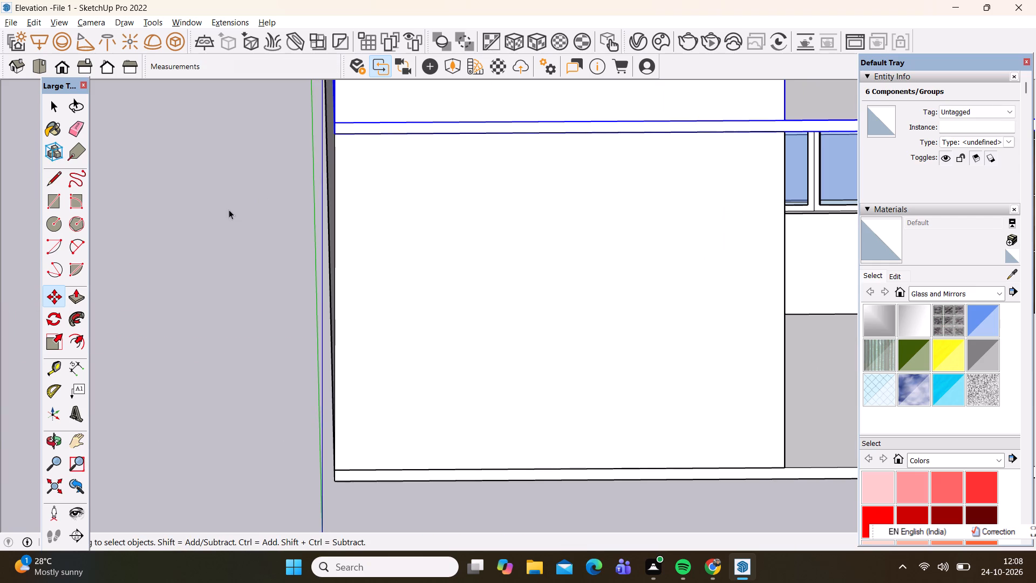
click(217, 211)
Examine the junction between the two storeys along the front and side of the building.
scroll(313, 127, up, 6)
middle_drag(285, 206, 309, 216)
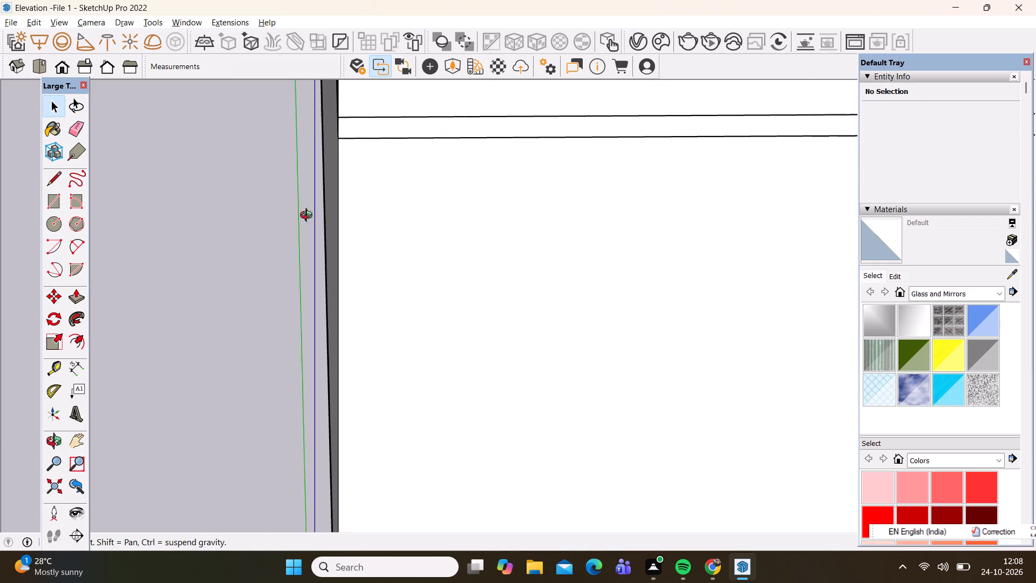
middle_drag(309, 216, 255, 255)
scroll(250, 247, down, 2)
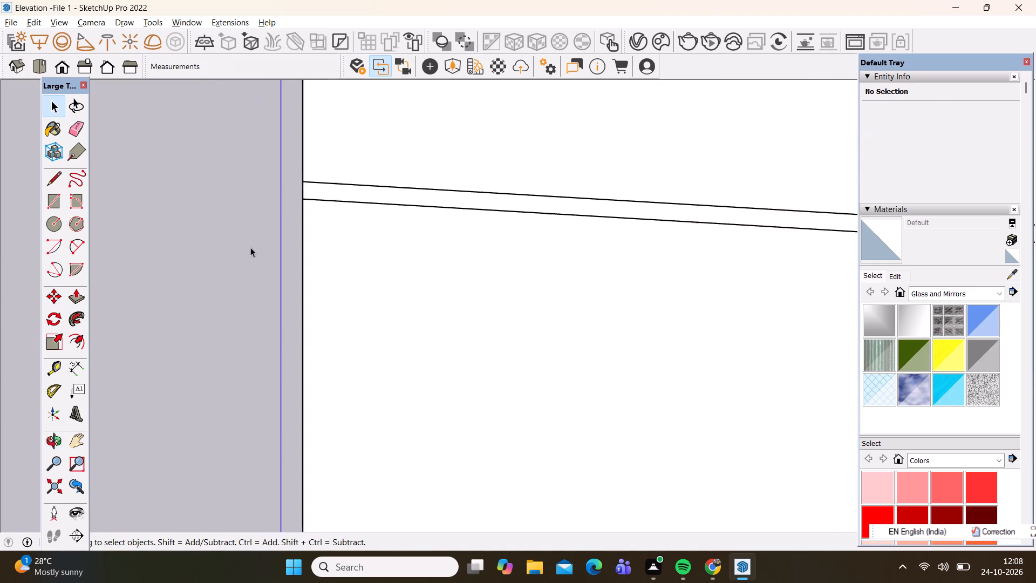
scroll(250, 247, down, 14)
scroll(494, 198, up, 3)
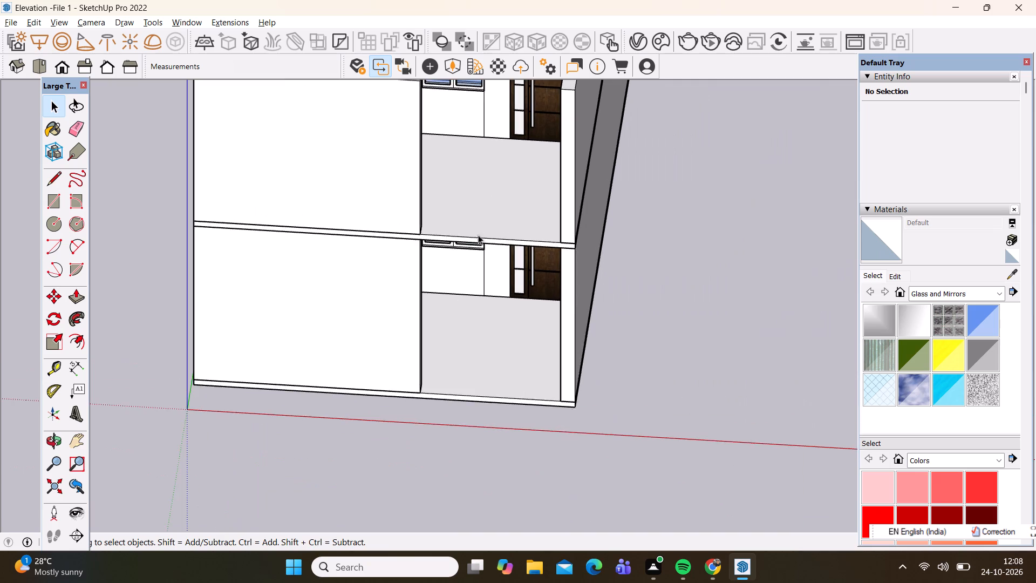
middle_drag(429, 342, 457, 254)
Move the separate notched slab onto the upper storey's walls as the roof, matching its bottom front-left corner to the wall's top corner.
scroll(469, 150, down, 1)
scroll(454, 254, down, 2)
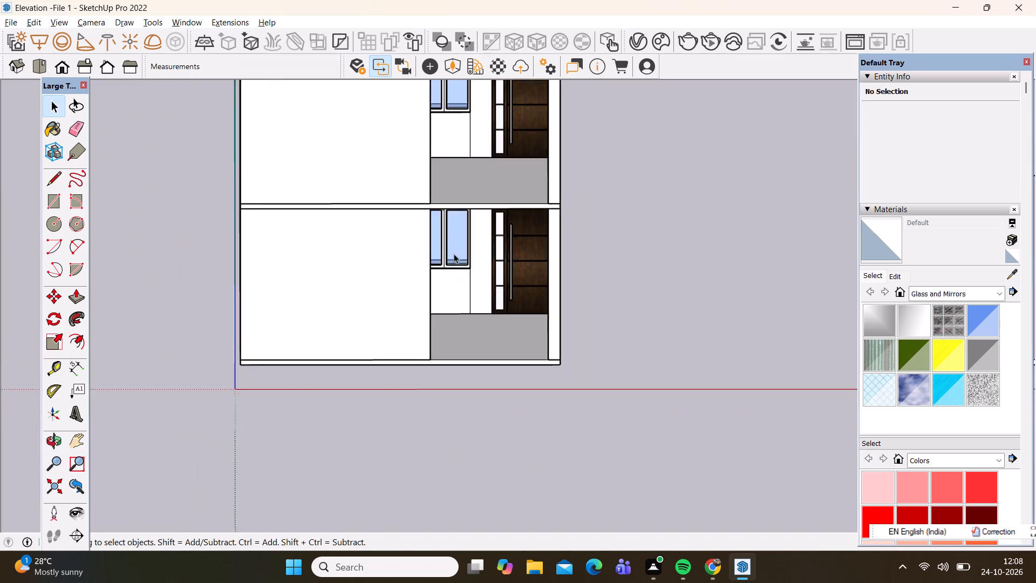
scroll(454, 254, down, 12)
click(663, 262)
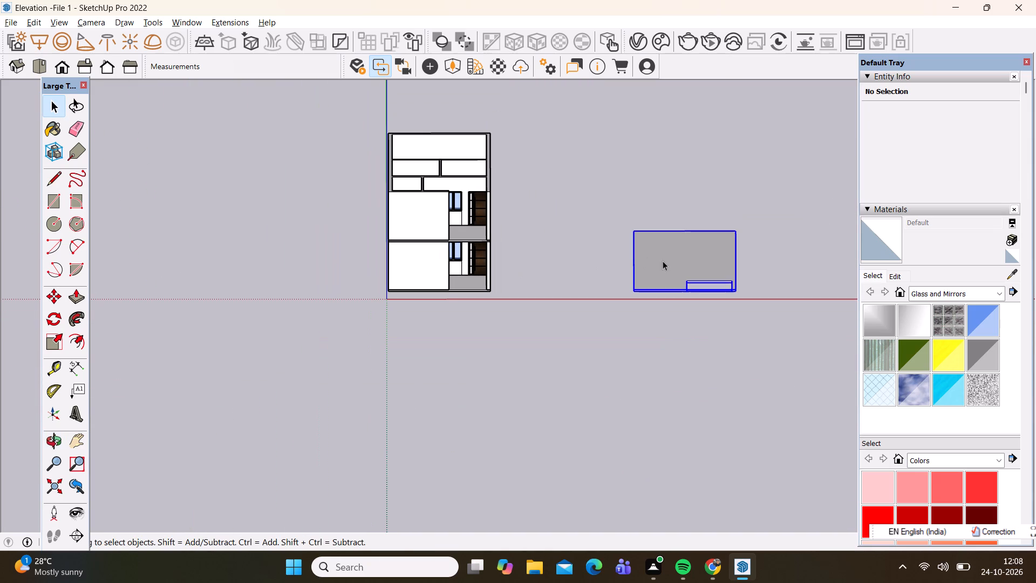
scroll(647, 281, up, 2)
key(m)
scroll(617, 323, up, 5)
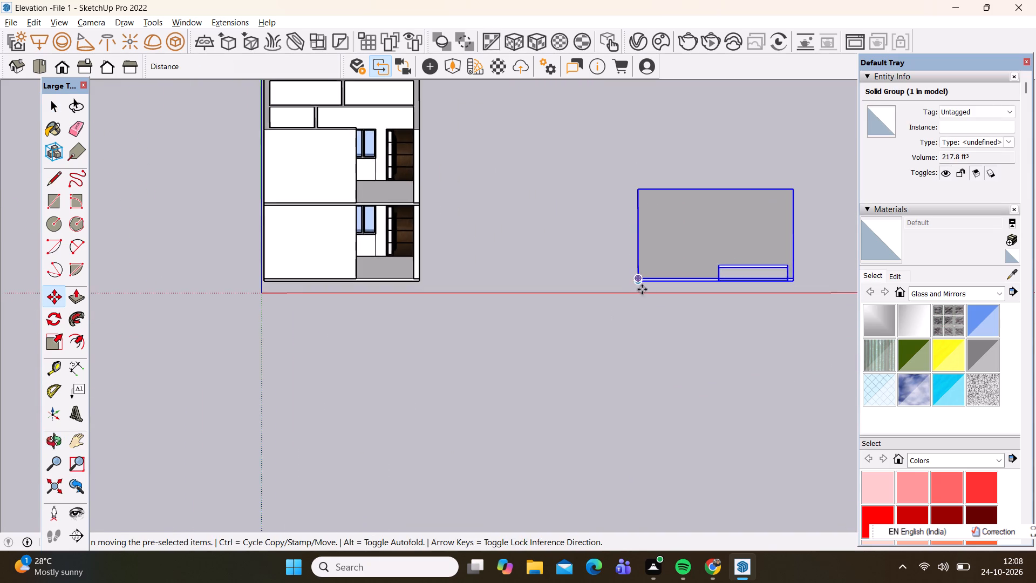
scroll(642, 289, up, 10)
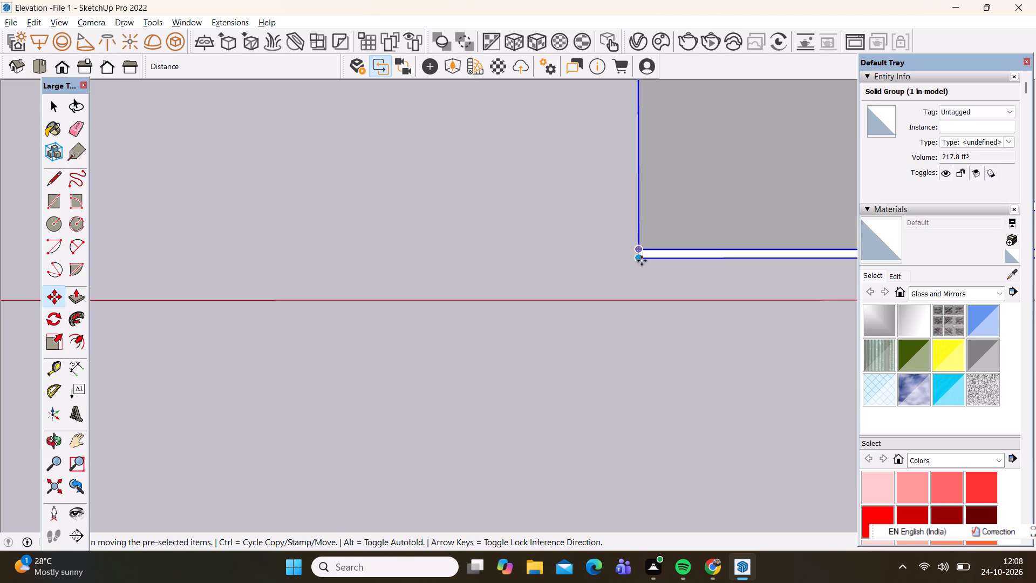
scroll(642, 260, up, 3)
click(638, 263)
scroll(579, 300, down, 3)
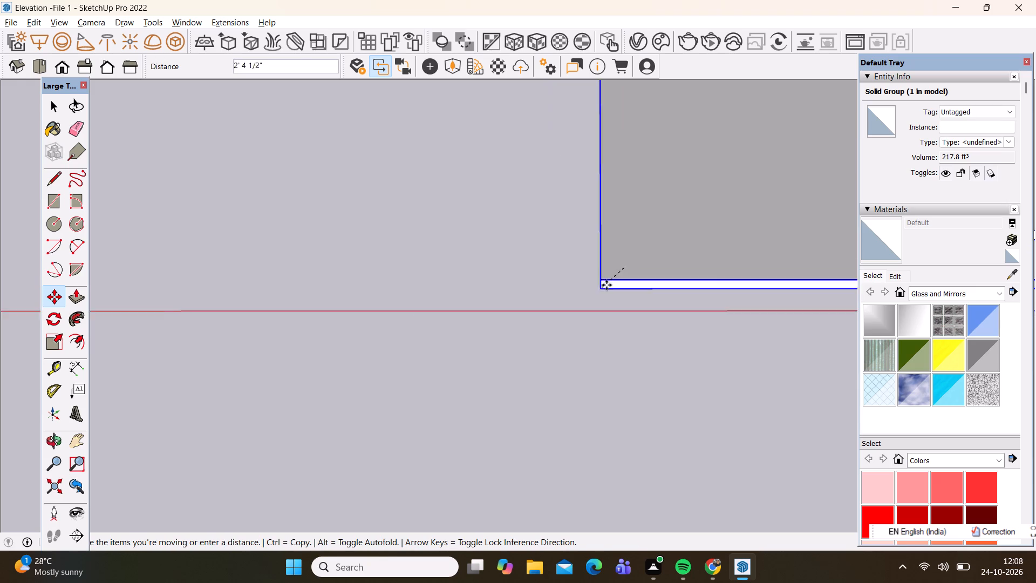
scroll(606, 285, down, 17)
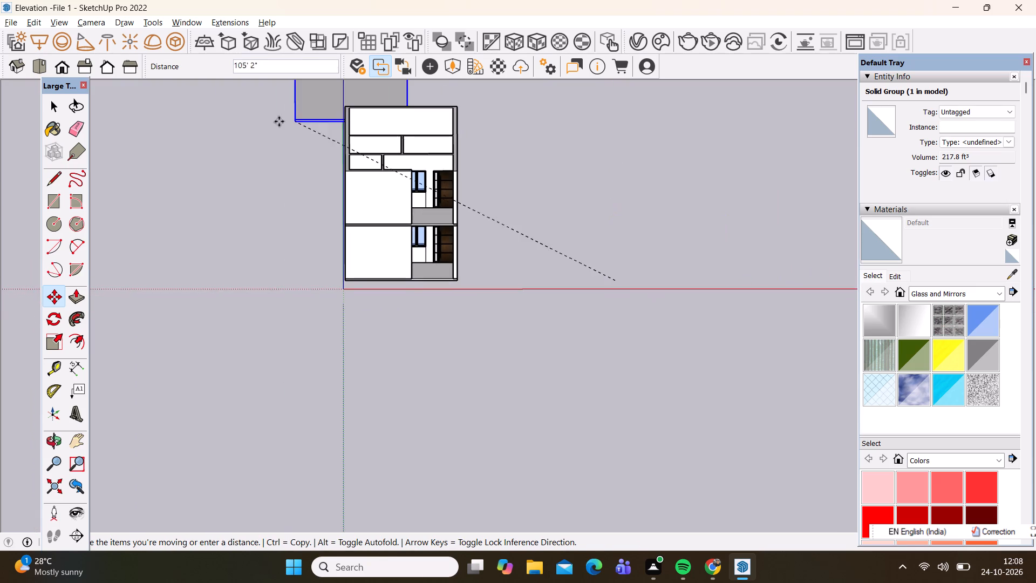
scroll(288, 121, up, 6)
scroll(360, 188, up, 7)
middle_drag(351, 209, 362, 152)
click(377, 117)
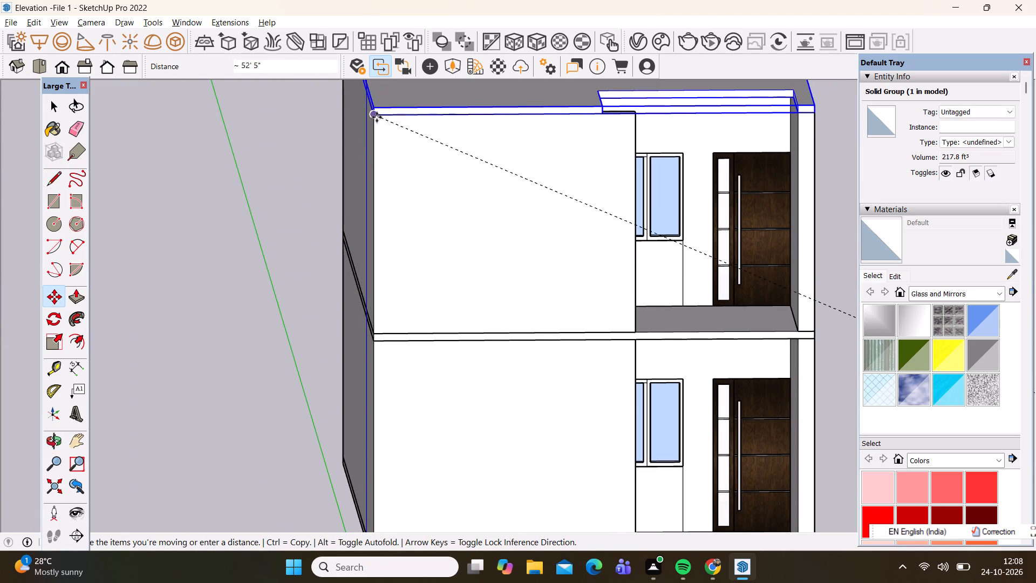
scroll(167, 260, down, 6)
key(space)
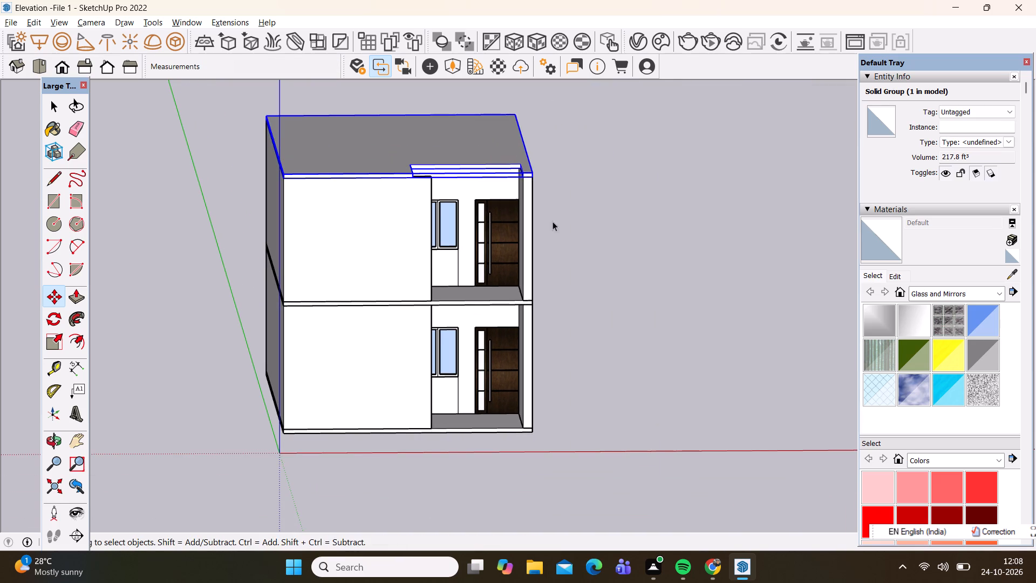
click(598, 212)
scroll(548, 200, down, 3)
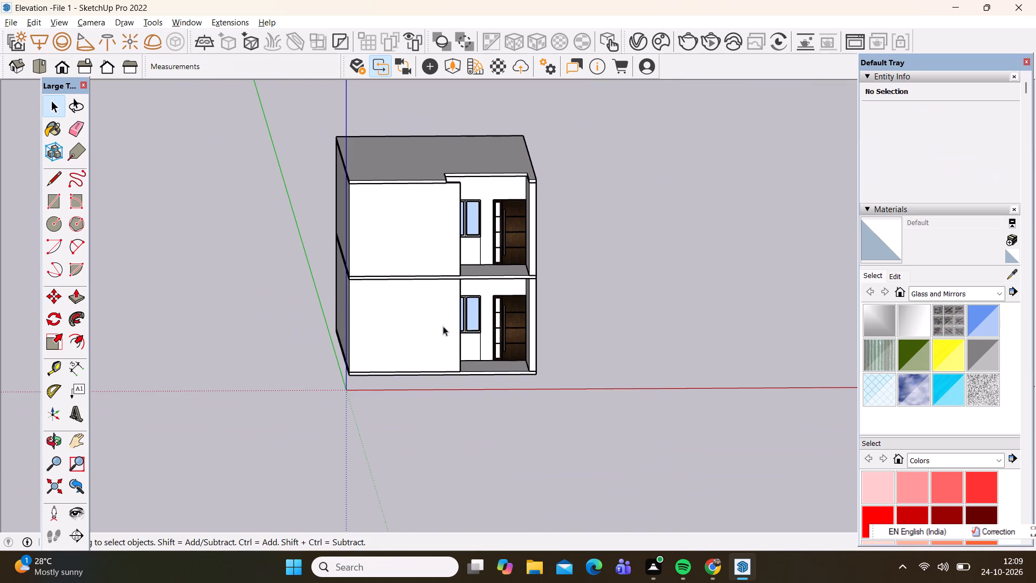
Save a view of the two-storey house from the front, showing the roof and one side wall, as a new scene.
scroll(440, 339, down, 1)
middle_drag(435, 339, 401, 326)
scroll(365, 184, up, 3)
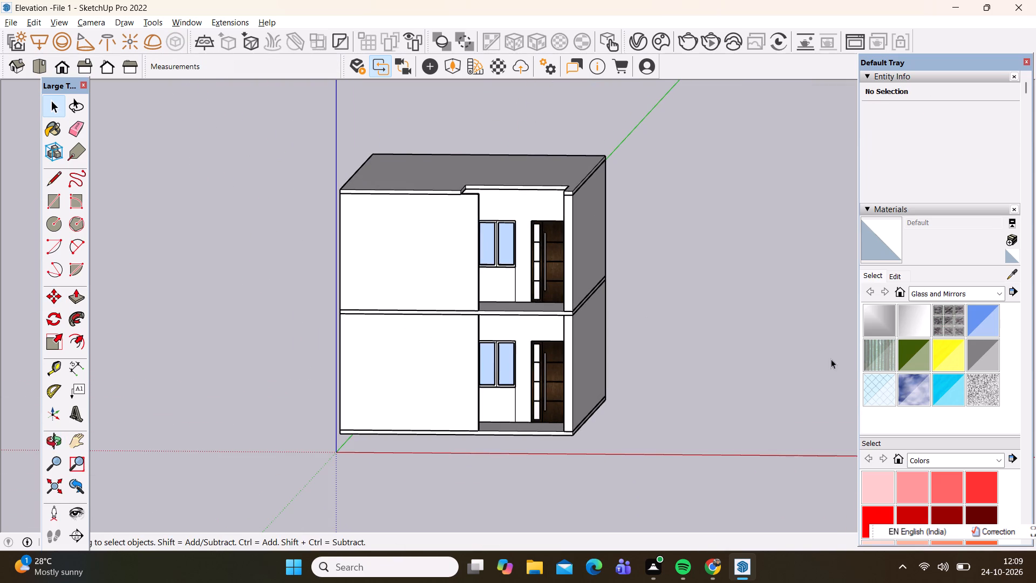
scroll(929, 391, down, 20)
scroll(931, 502, down, 3)
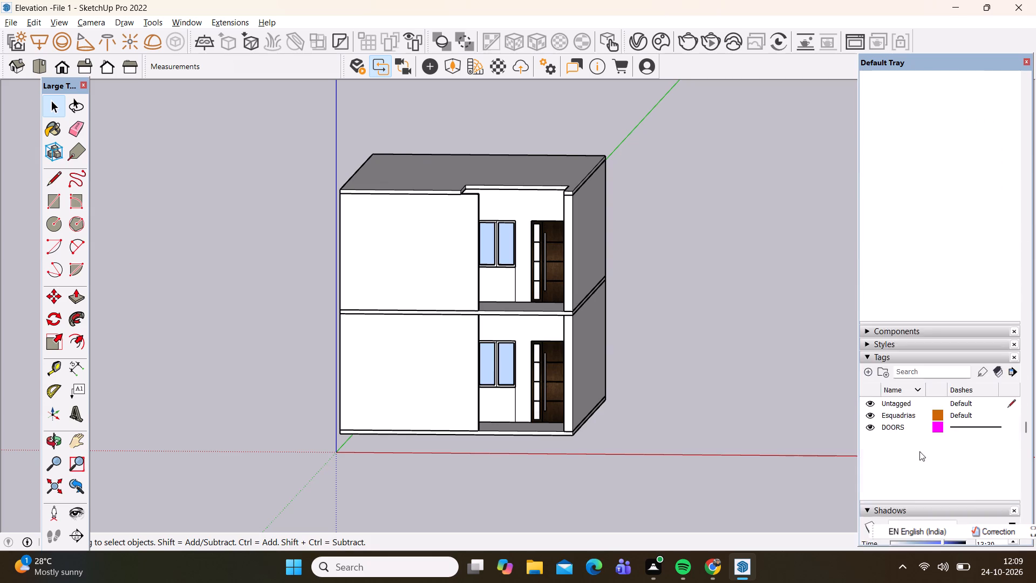
scroll(918, 446, down, 6)
click(882, 329)
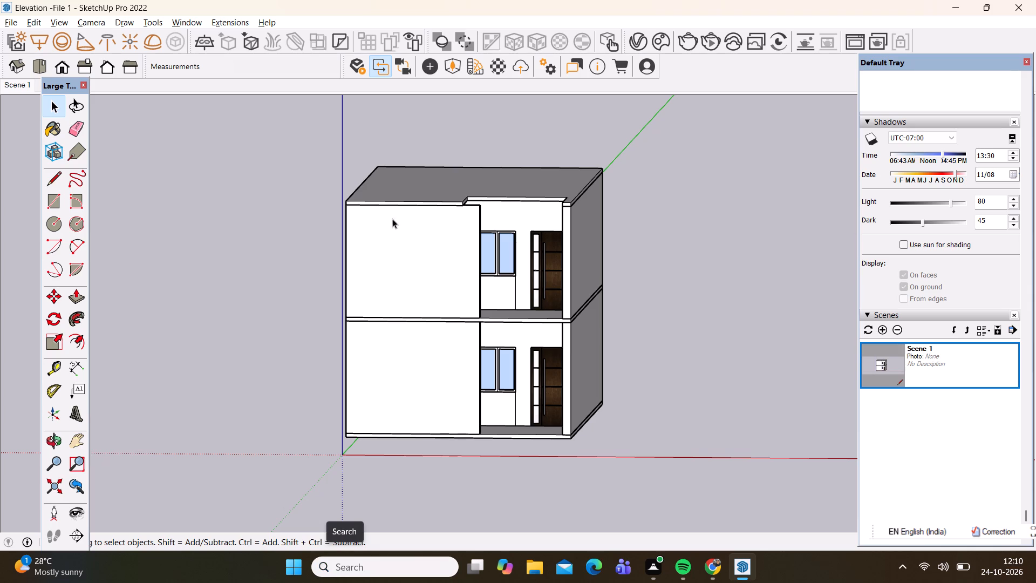
Examine the roof notch, the recessed upper entrance with its window and door, and the fronts of both storeys.
scroll(393, 216, up, 3)
scroll(505, 163, up, 3)
middle_drag(599, 363, 382, 426)
scroll(261, 295, up, 1)
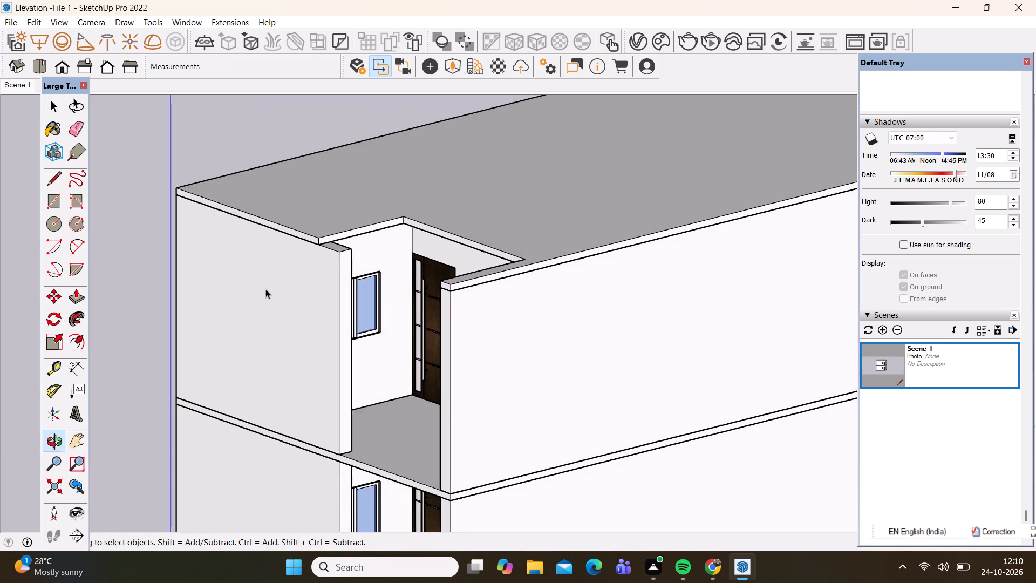
scroll(265, 289, up, 5)
scroll(382, 284, up, 3)
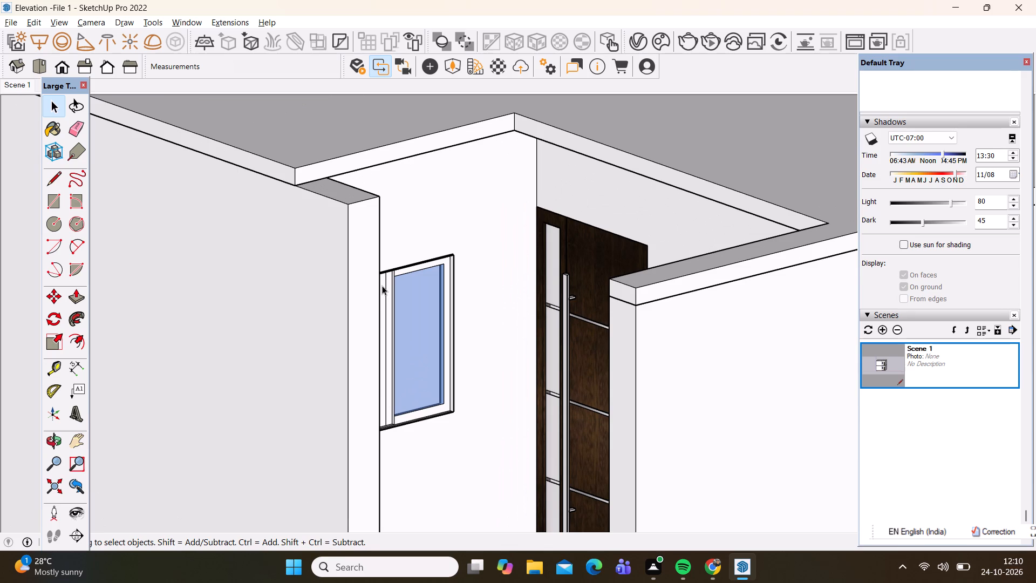
scroll(416, 245, down, 8)
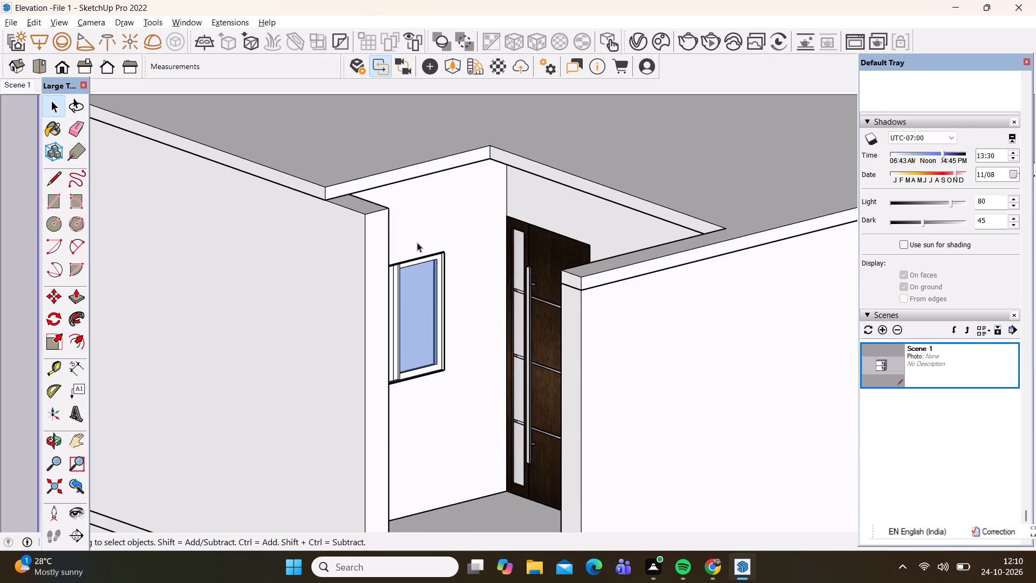
scroll(417, 242, down, 8)
middle_drag(425, 442, 604, 367)
scroll(458, 448, down, 1)
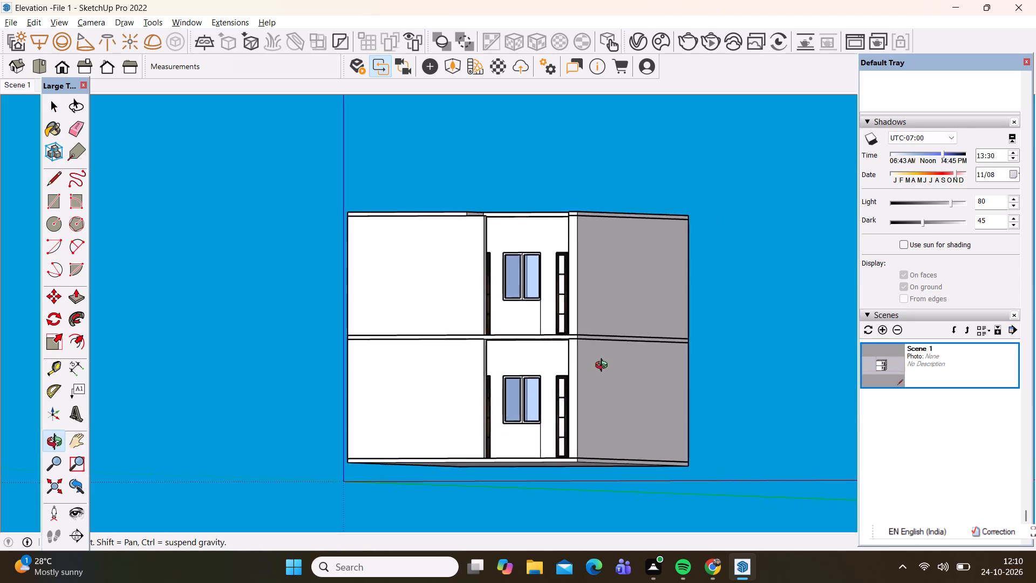
middle_drag(604, 367, 619, 376)
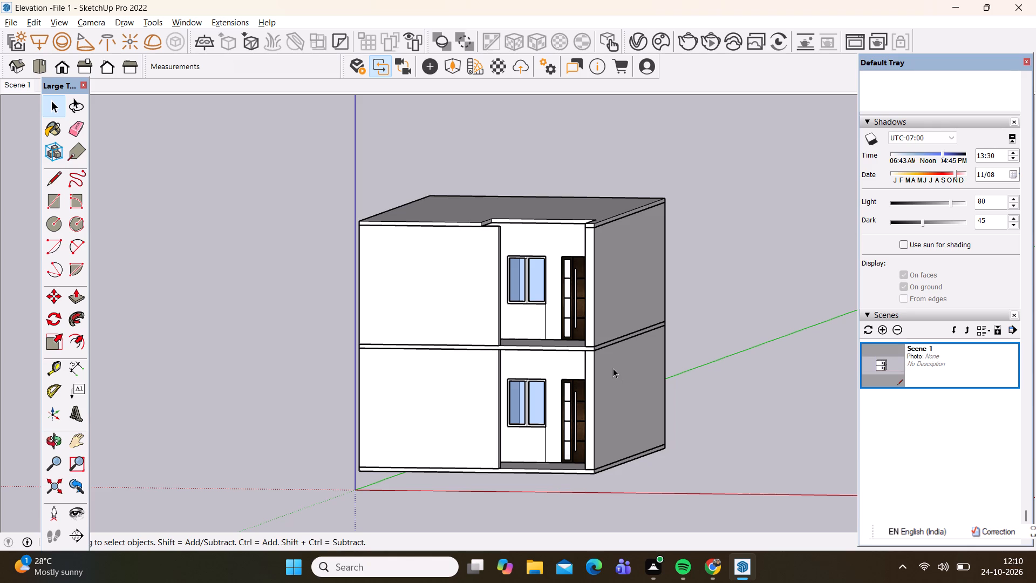
scroll(514, 236, up, 2)
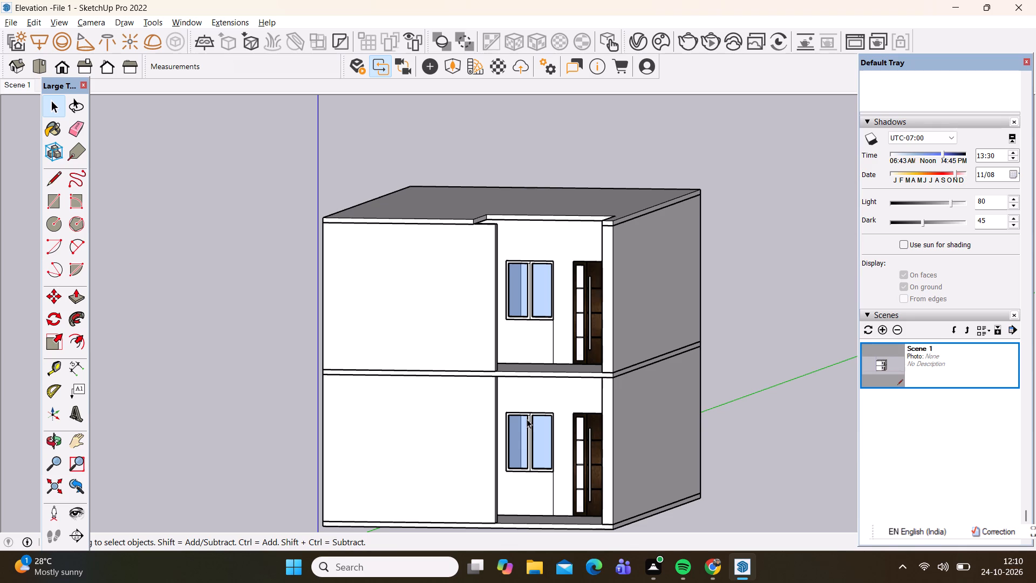
scroll(509, 387, up, 3)
scroll(458, 230, up, 2)
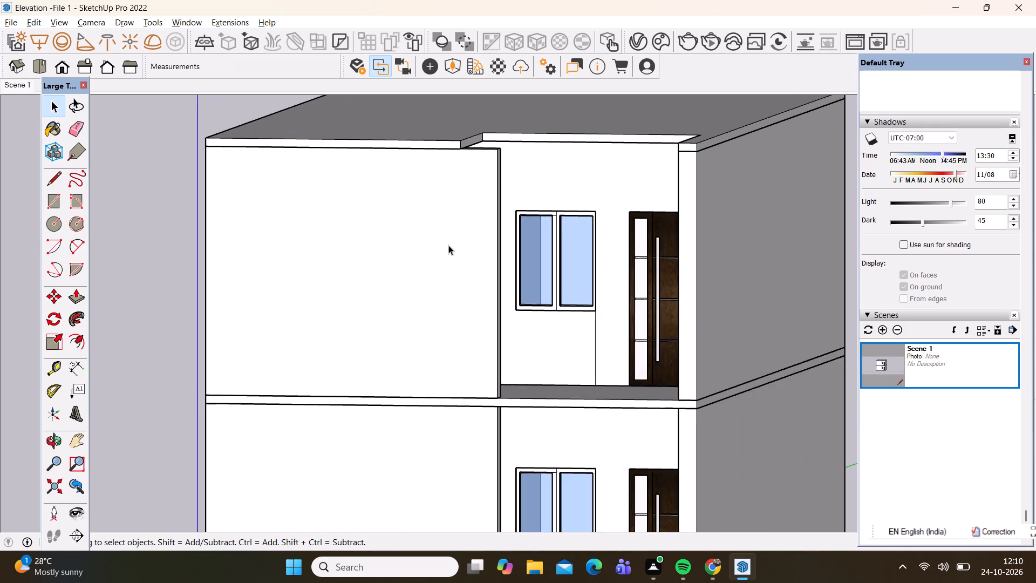
Shorten the upper storey's front wall by about 5' by pushing in its end face beside the recess.
scroll(446, 254, down, 8)
middle_drag(466, 294, 362, 462)
scroll(393, 299, up, 3)
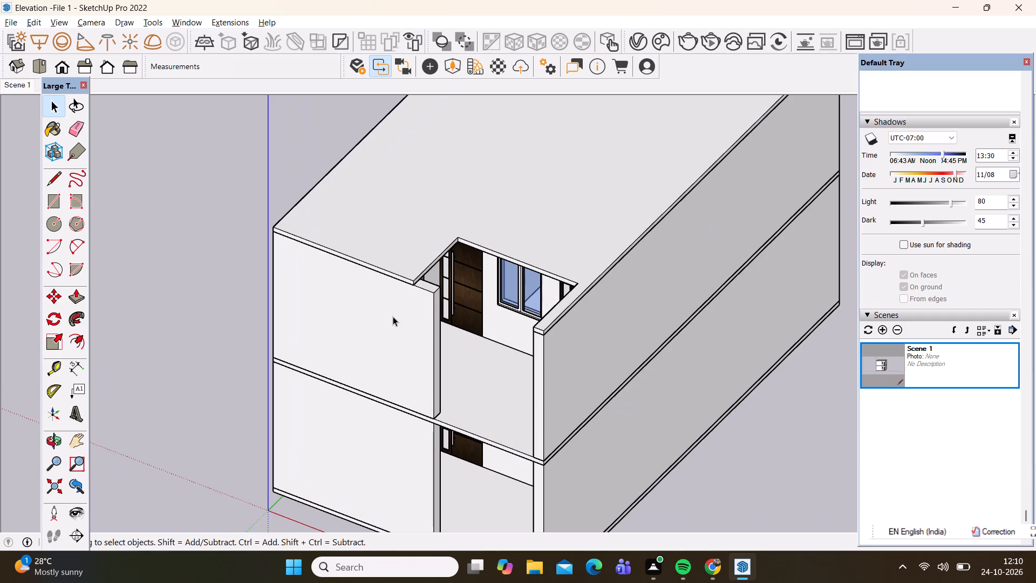
click(393, 316)
double_click(393, 318)
scroll(445, 306, up, 3)
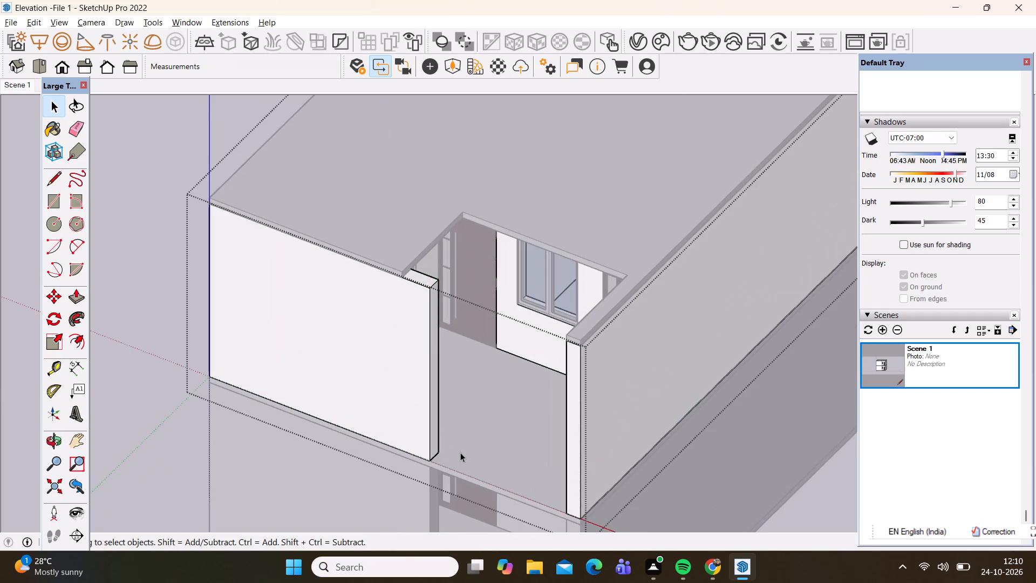
middle_drag(451, 452, 339, 364)
key(p)
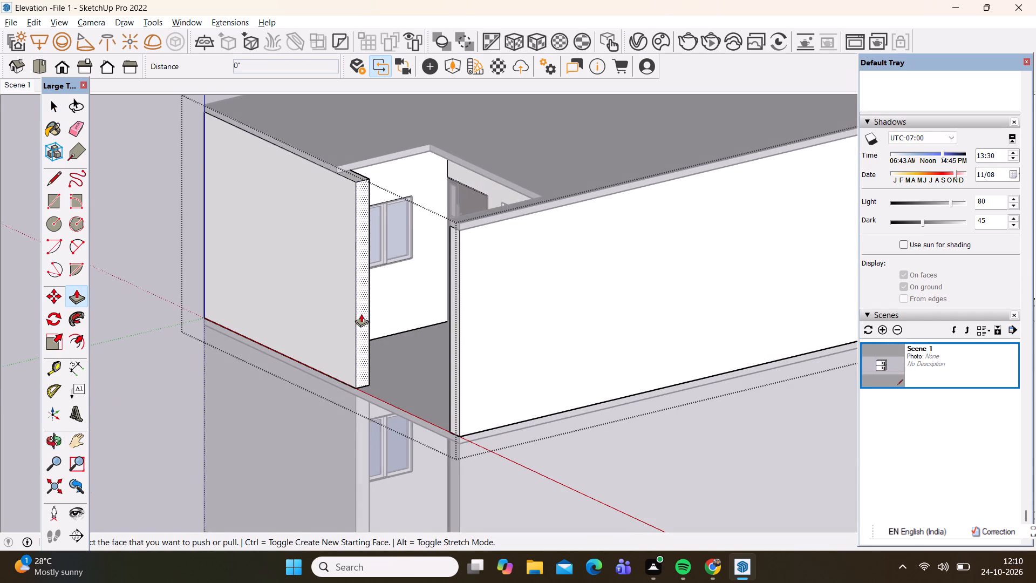
click(361, 314)
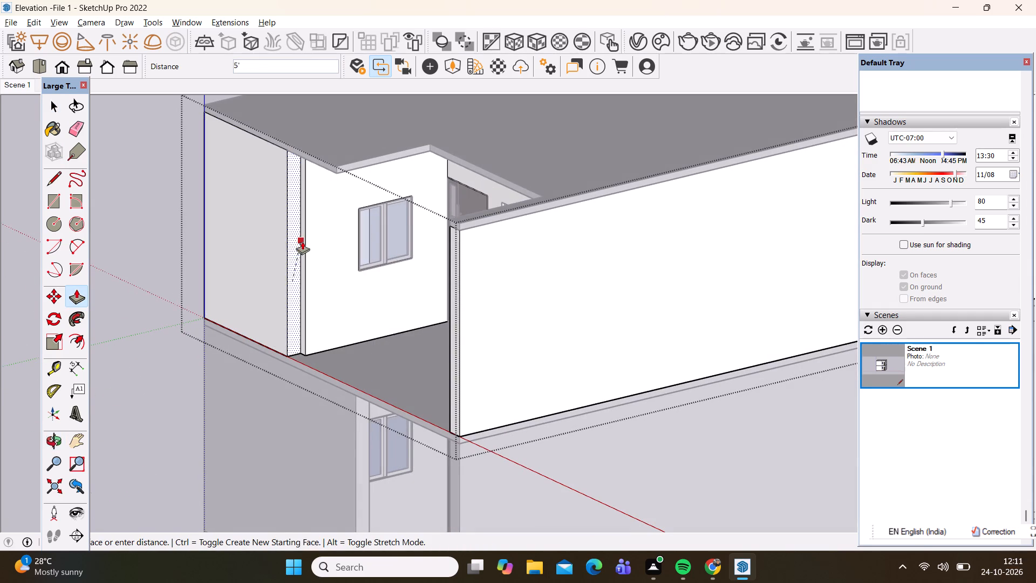
click(302, 242)
key(space)
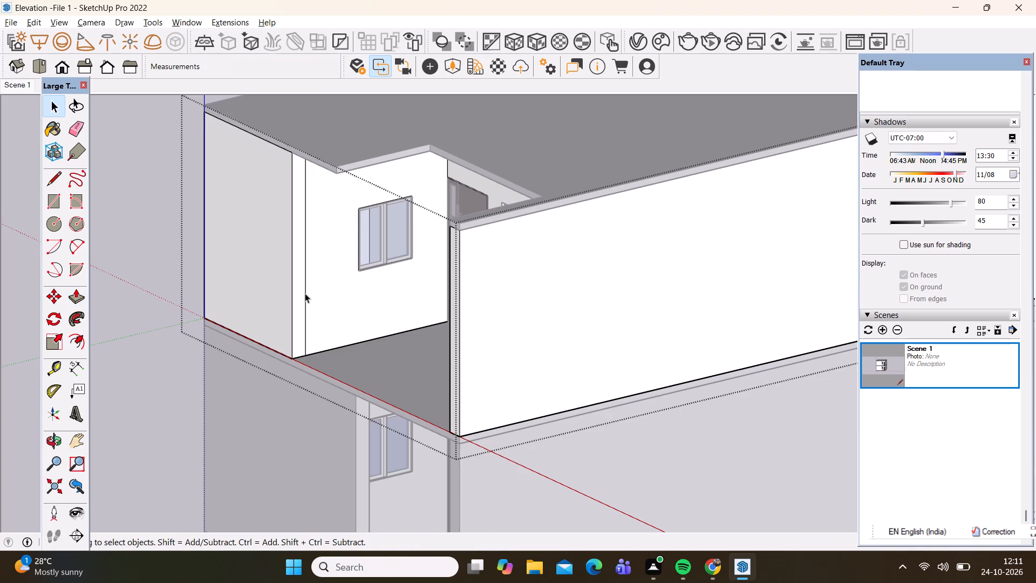
scroll(305, 293, down, 6)
middle_drag(295, 423, 560, 365)
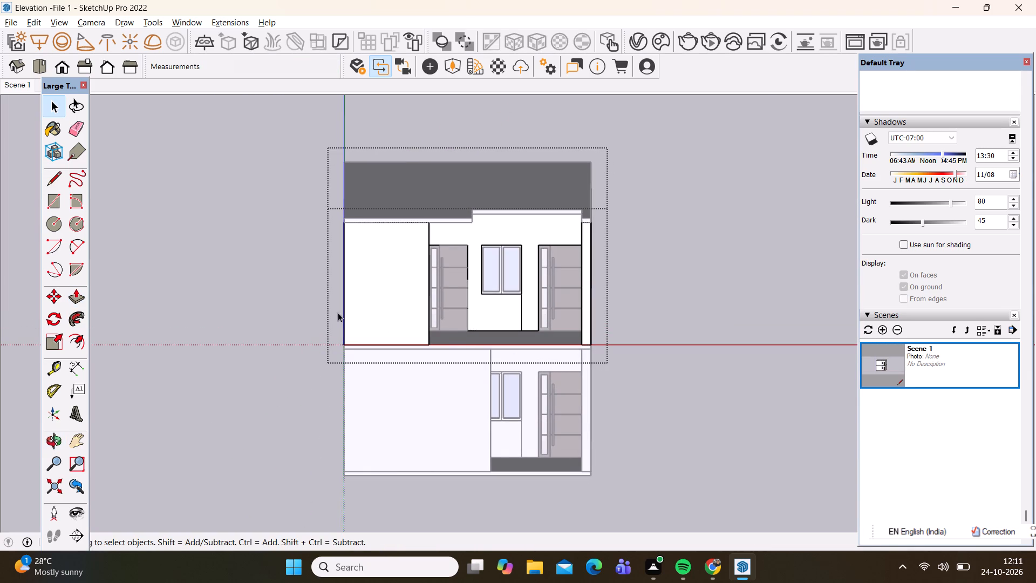
click(213, 298)
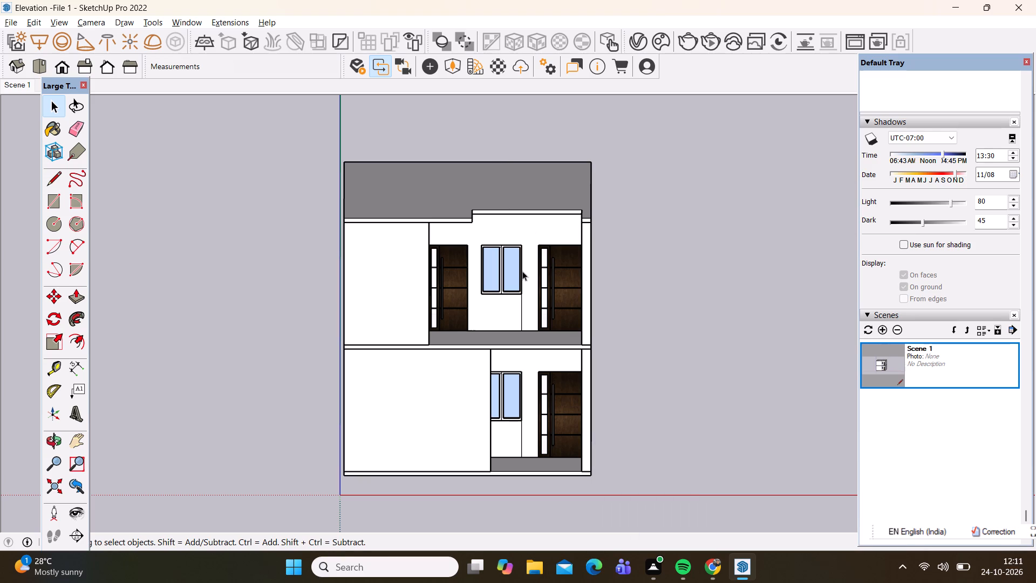
Place a vertical guide on the upper storey's front wall, 1'6" in from its outer left edge.
scroll(516, 284, up, 3)
scroll(492, 342, up, 2)
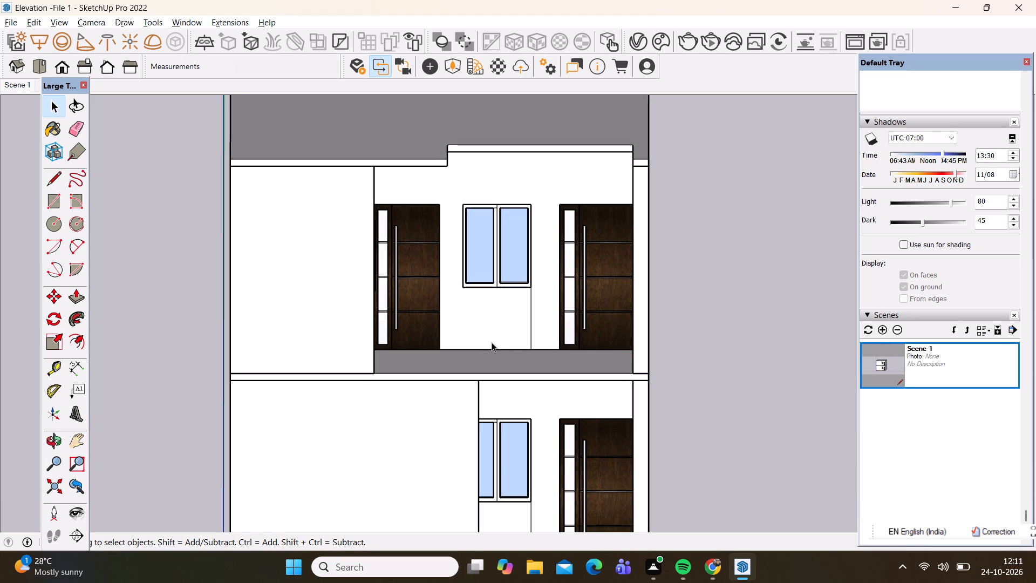
scroll(488, 343, up, 1)
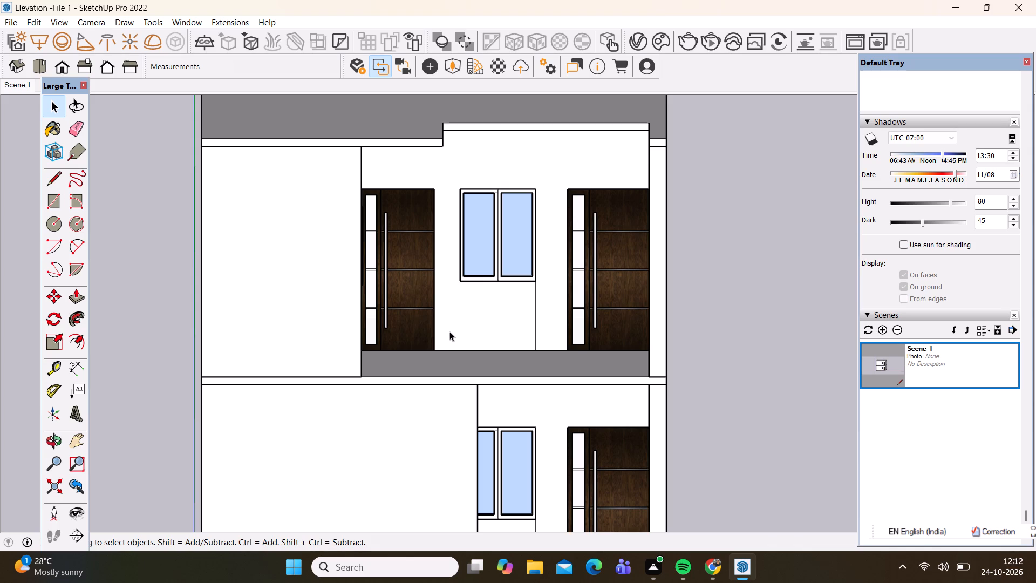
scroll(201, 282, up, 1)
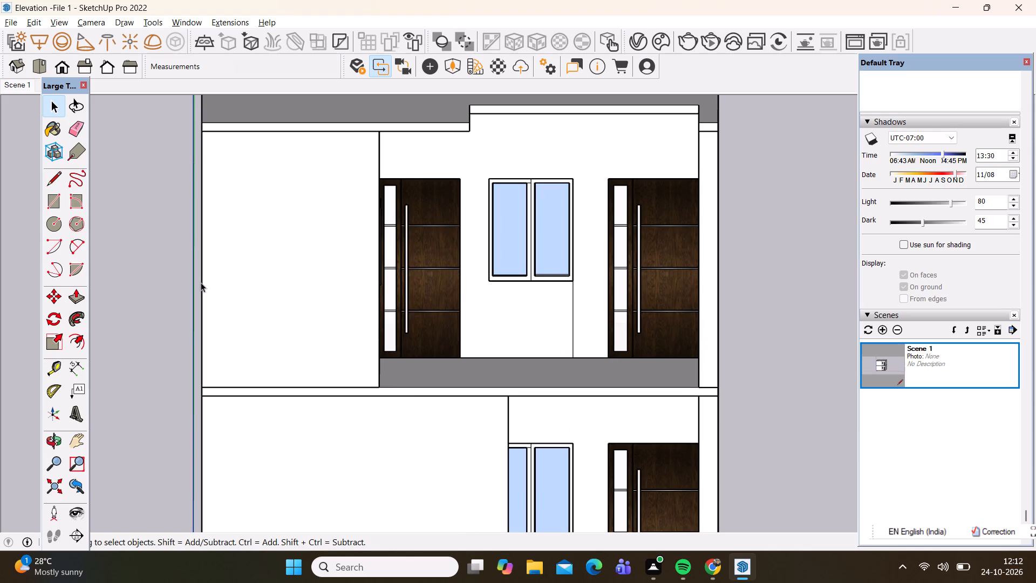
key(t)
click(204, 292)
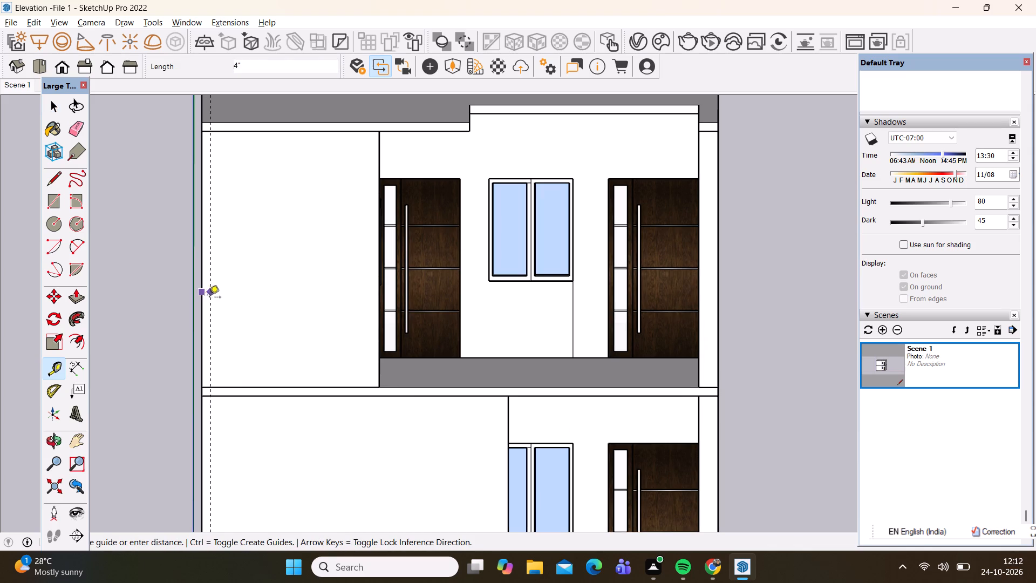
click(203, 291)
click(201, 290)
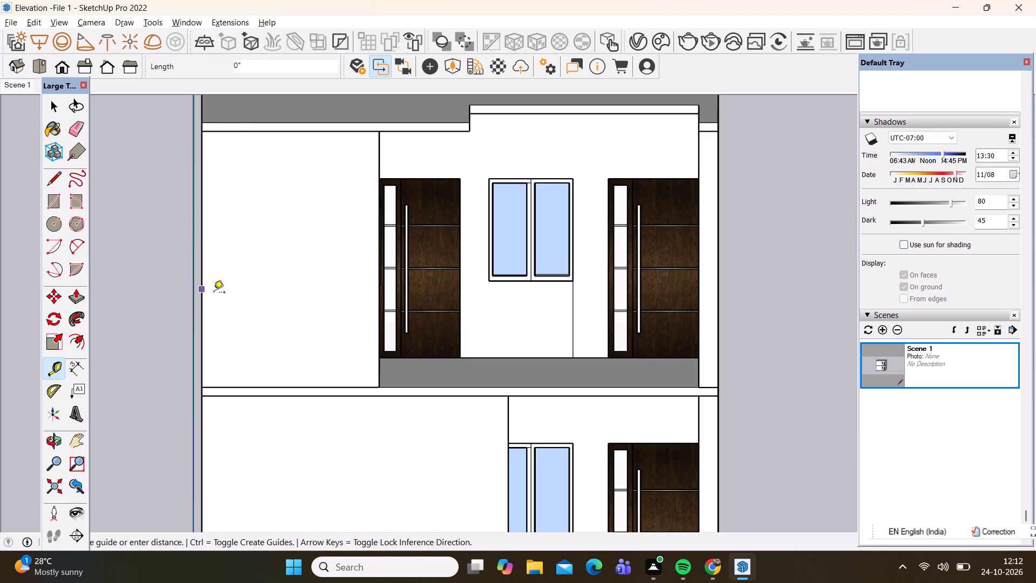
text(1'6)
key(shift+quotedbl)
key(Return)
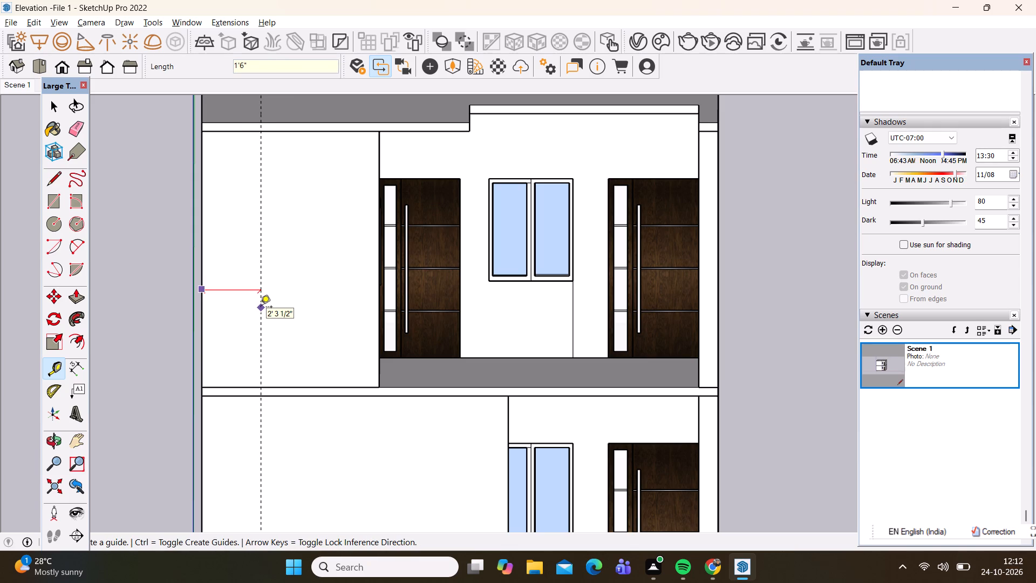
Place a second vertical guide at the shortened wall's end, 5' 4 1/2" from the first guide.
click(241, 290)
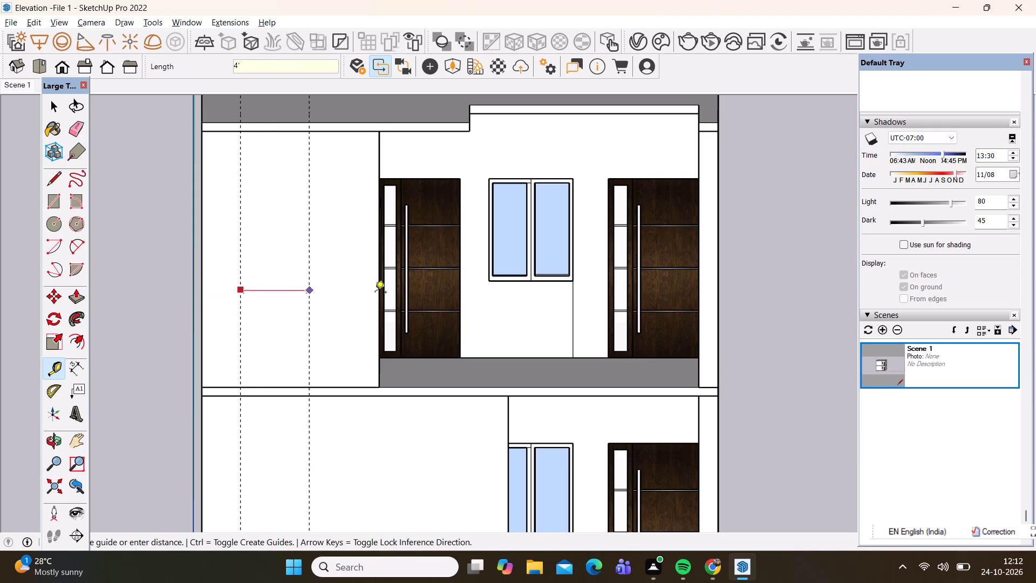
click(380, 289)
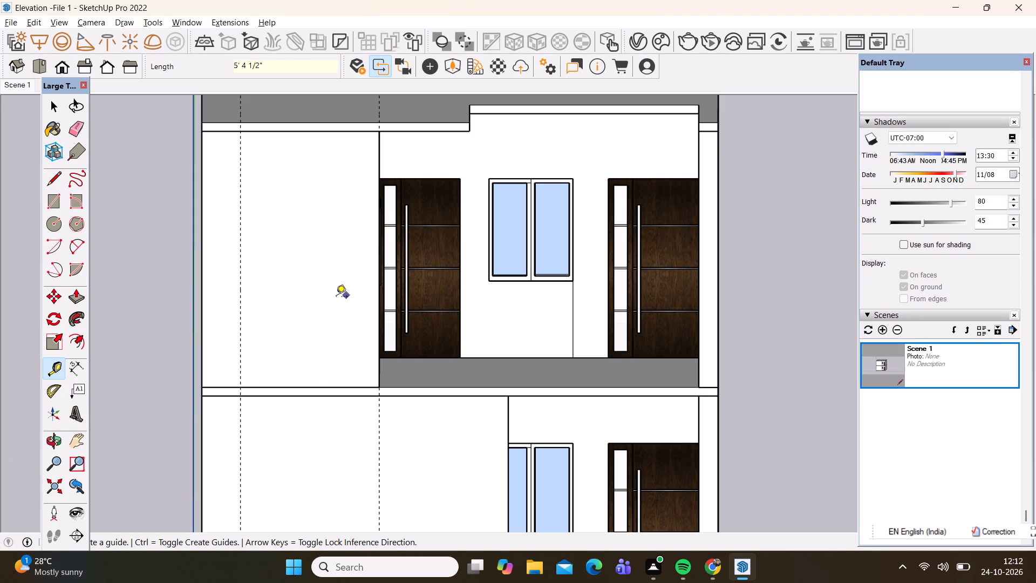
scroll(337, 296, down, 5)
key(space)
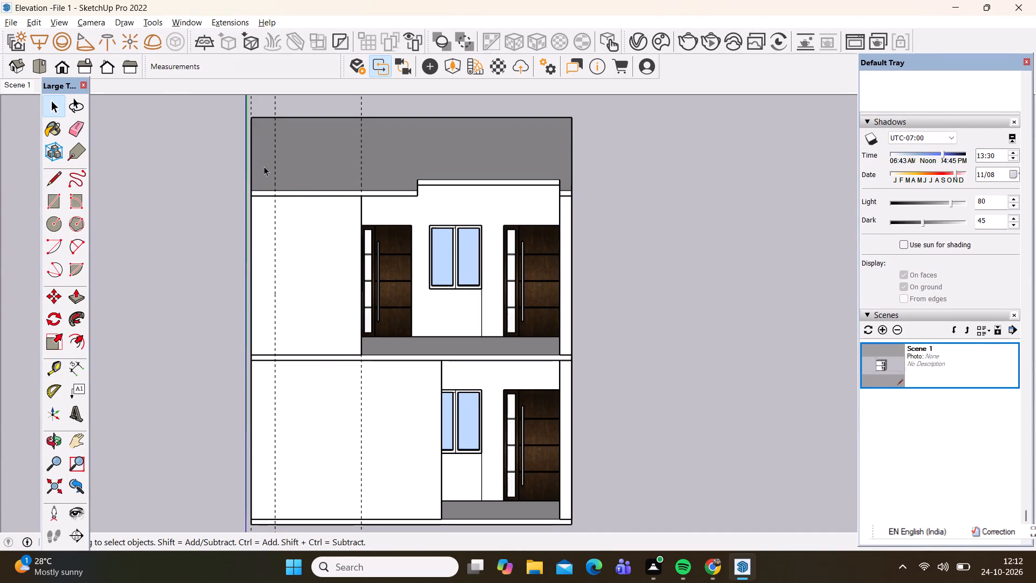
scroll(326, 177, up, 1)
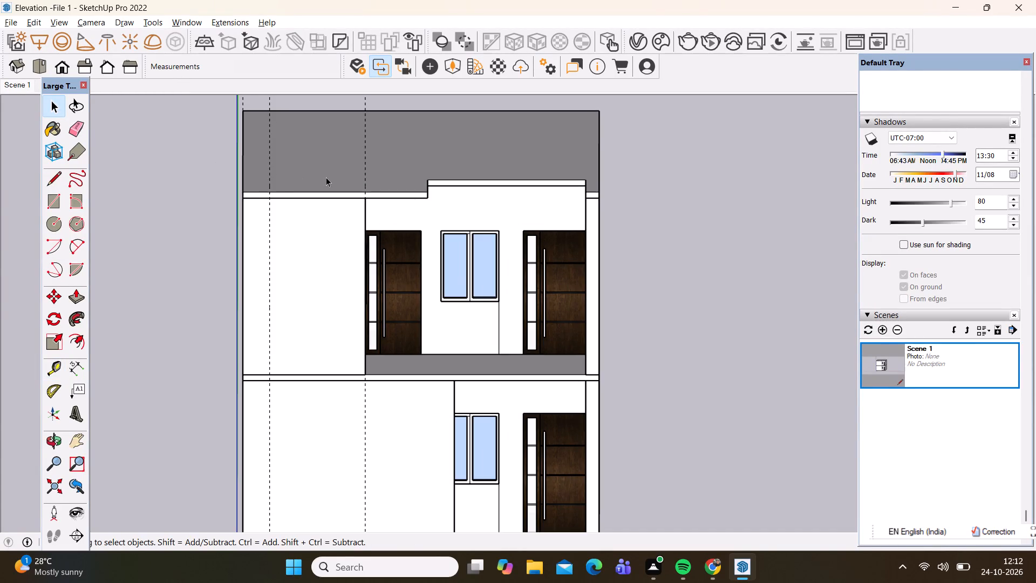
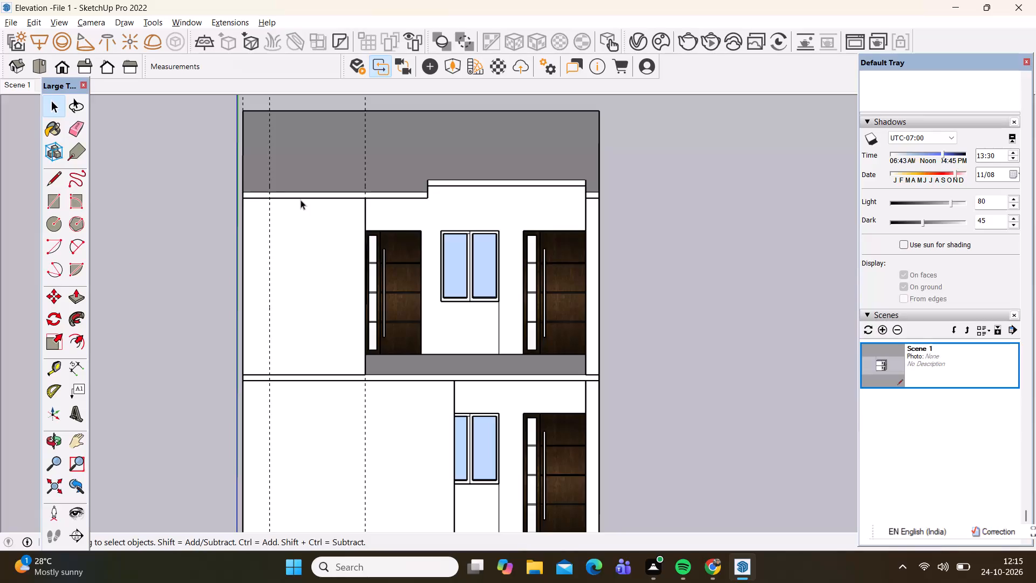
Remove the rest of the upper storey's front wall beside the recess by pushing its end face 6' 10 1/2" to the outer edge.
scroll(242, 302, up, 3)
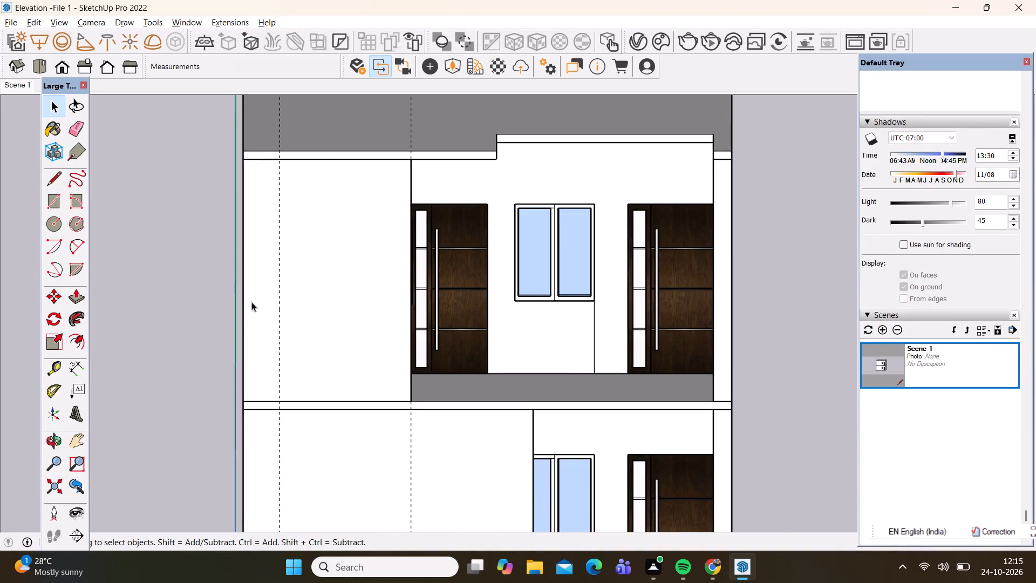
scroll(251, 302, up, 3)
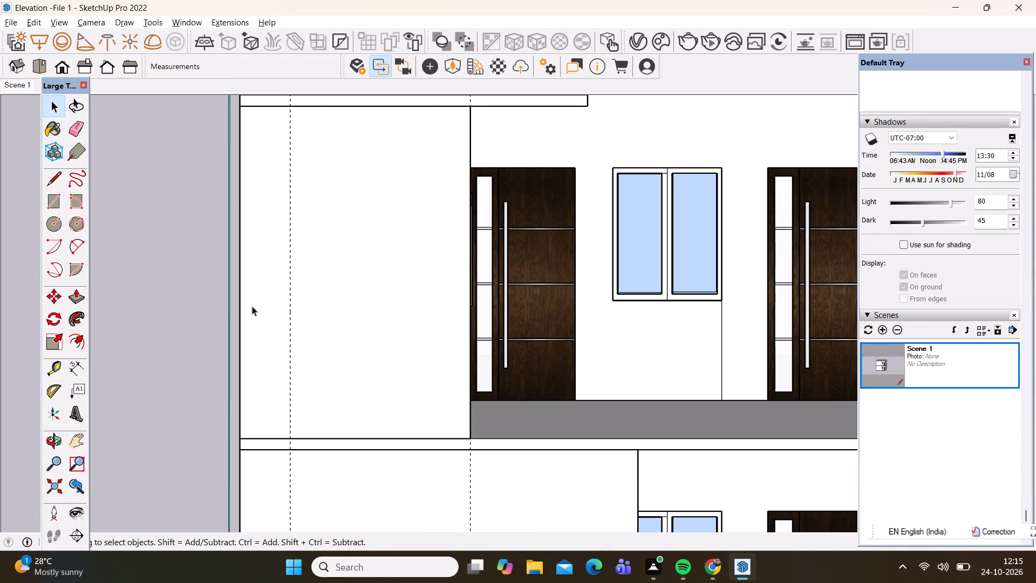
scroll(285, 197, up, 2)
scroll(290, 263, down, 3)
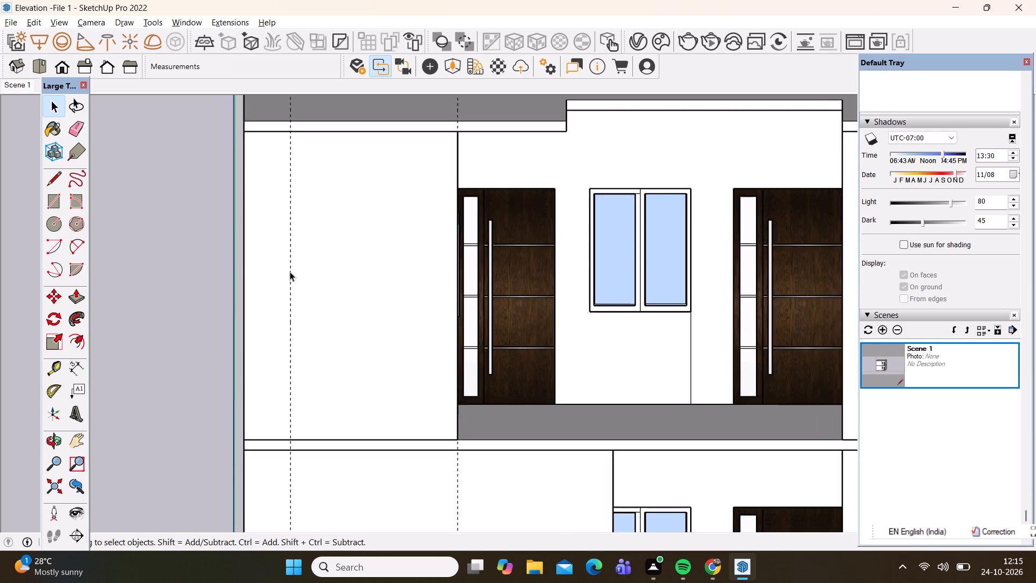
scroll(290, 272, down, 3)
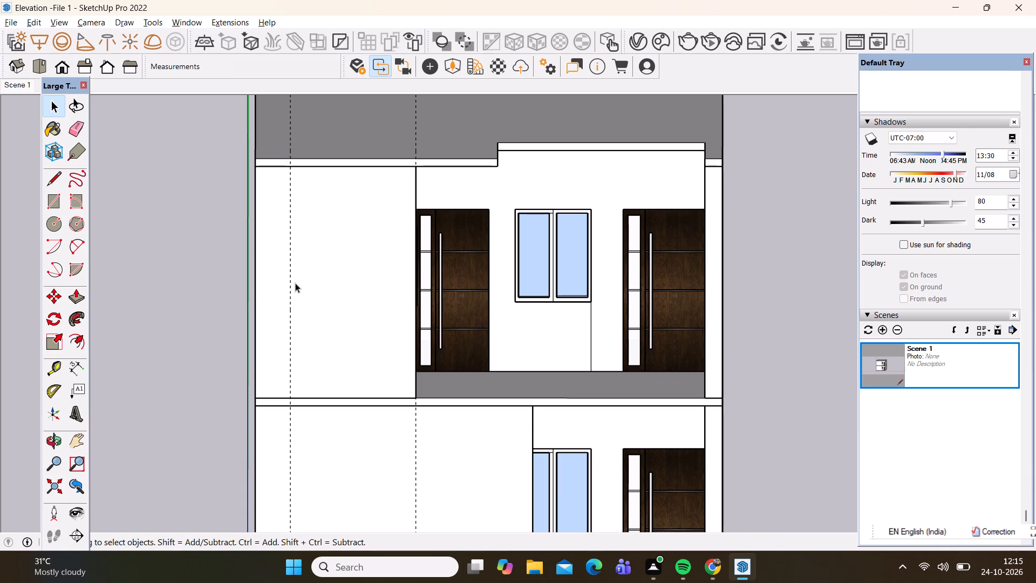
double_click(340, 256)
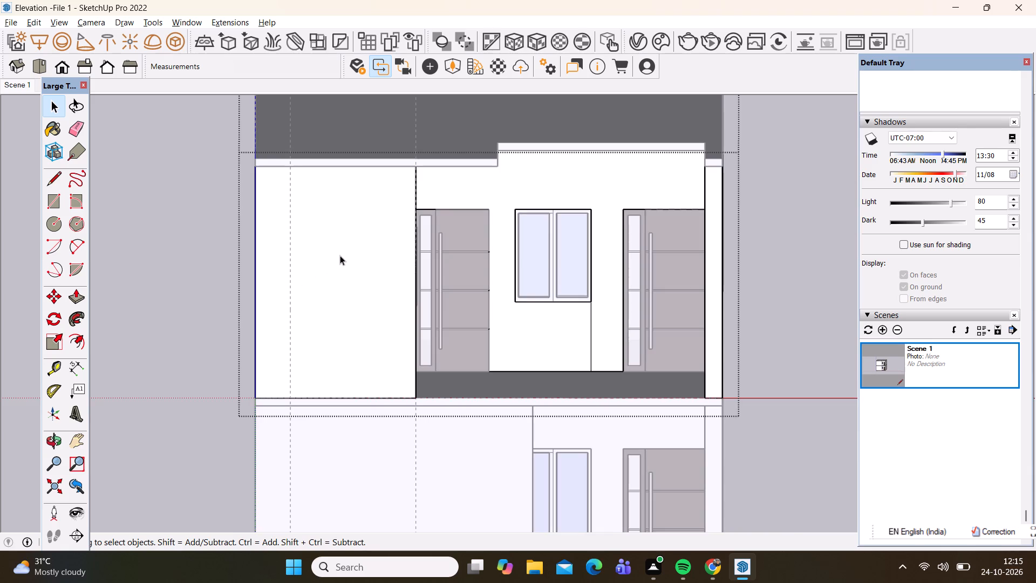
scroll(418, 223, up, 2)
middle_drag(454, 310, 227, 336)
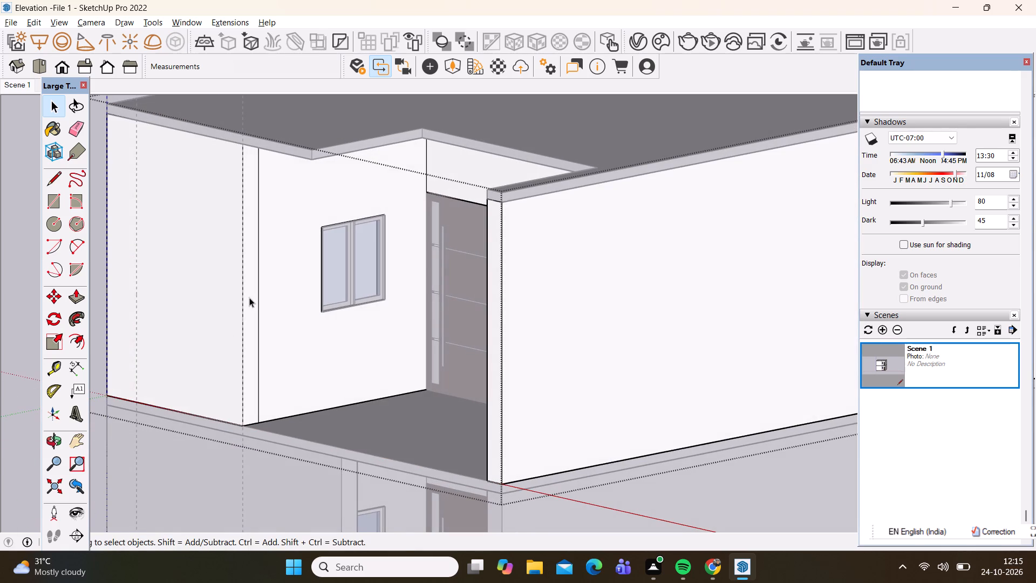
key(p)
click(254, 282)
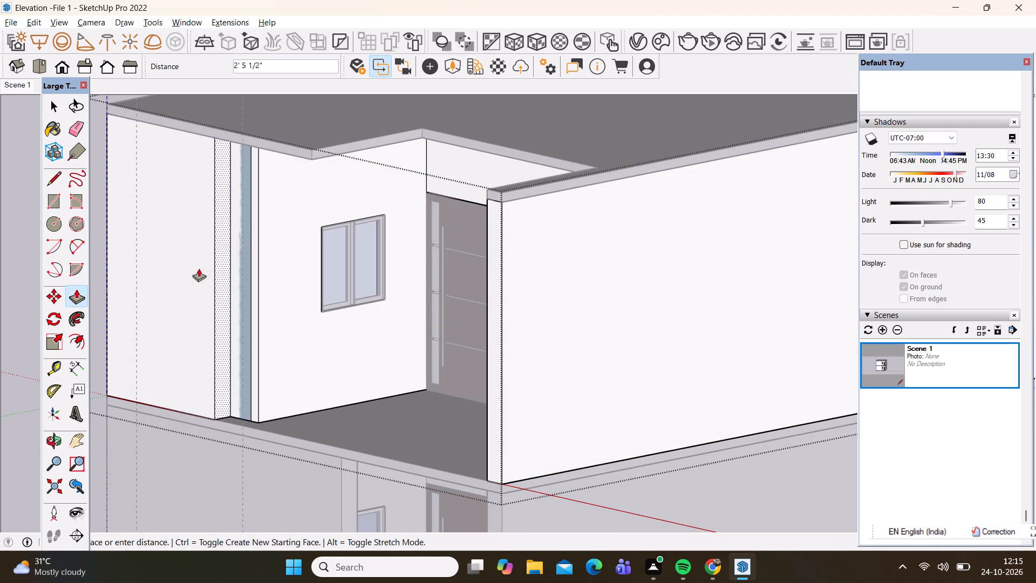
click(114, 236)
scroll(254, 282, down, 6)
middle_drag(158, 382, 382, 348)
scroll(211, 401, down, 1)
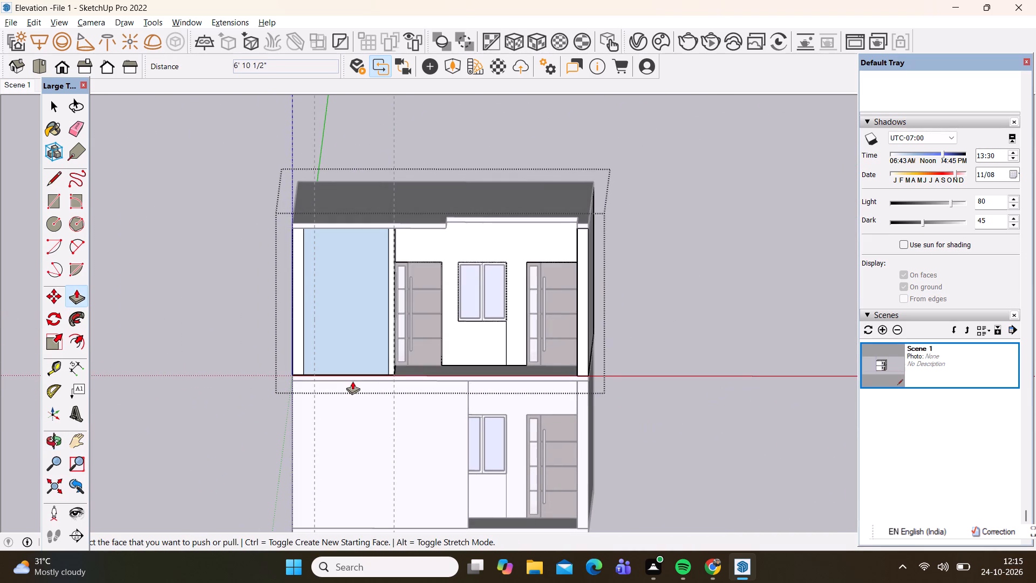
scroll(342, 369, up, 3)
key(space)
Place a horizontal guide across the upper storey about 3' 6" below the roof slab's edge.
middle_drag(432, 387, 328, 397)
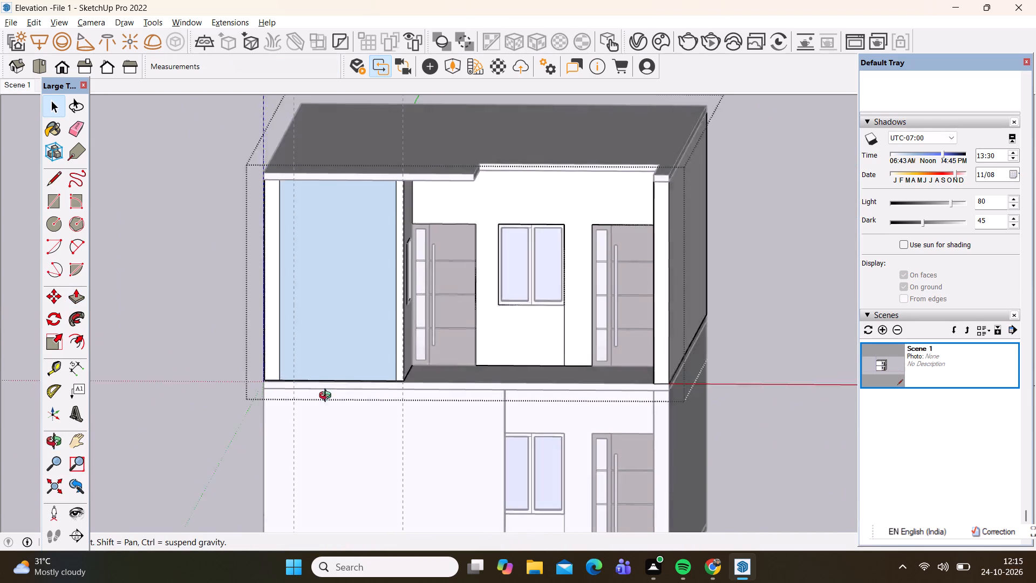
middle_drag(328, 397, 254, 365)
key(t)
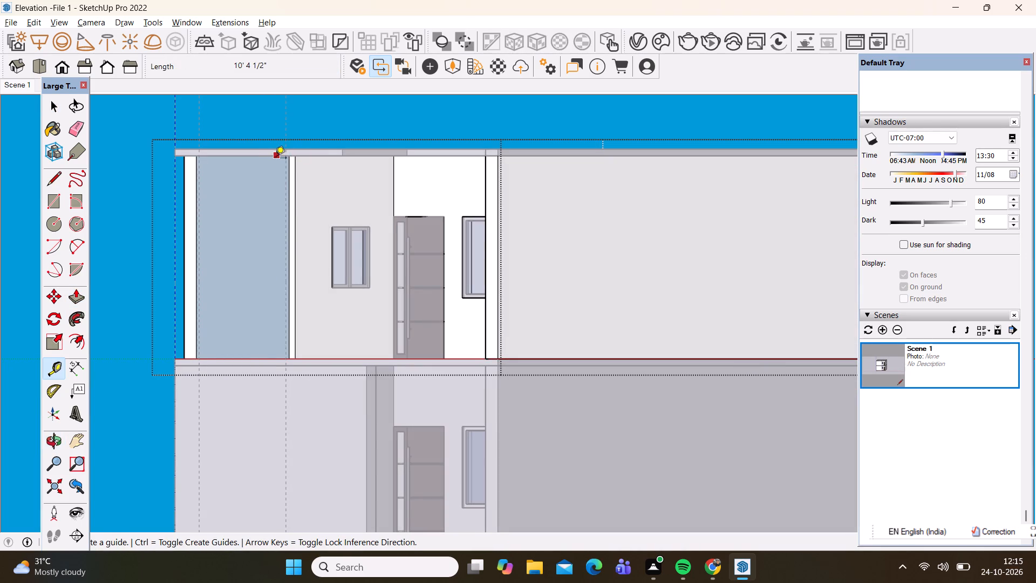
click(276, 150)
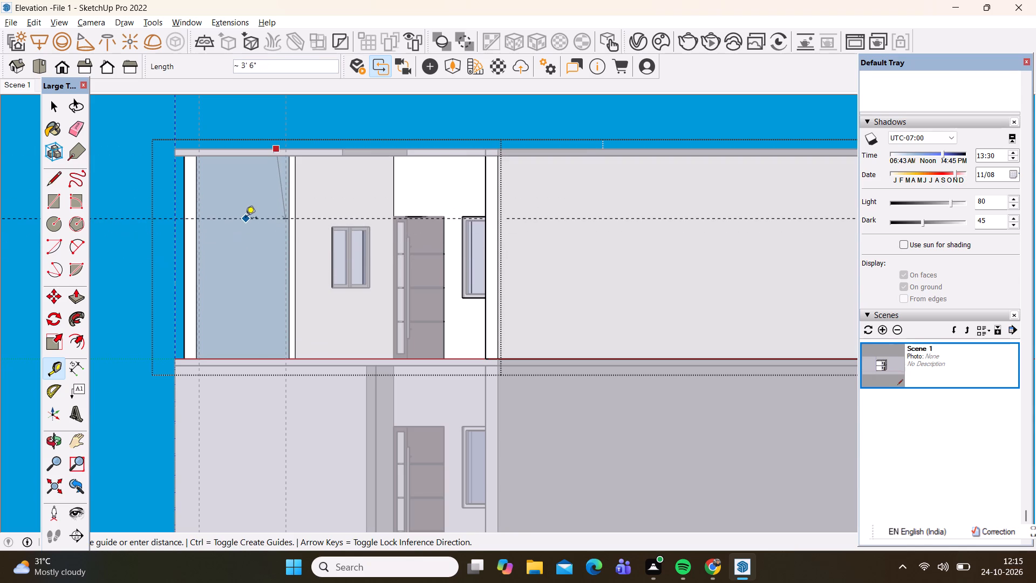
click(246, 219)
Draw a line from the inner wall's bottom corner about 9" to the floor slab's front edge, continuing 4" down the slab's face.
scroll(287, 270, down, 4)
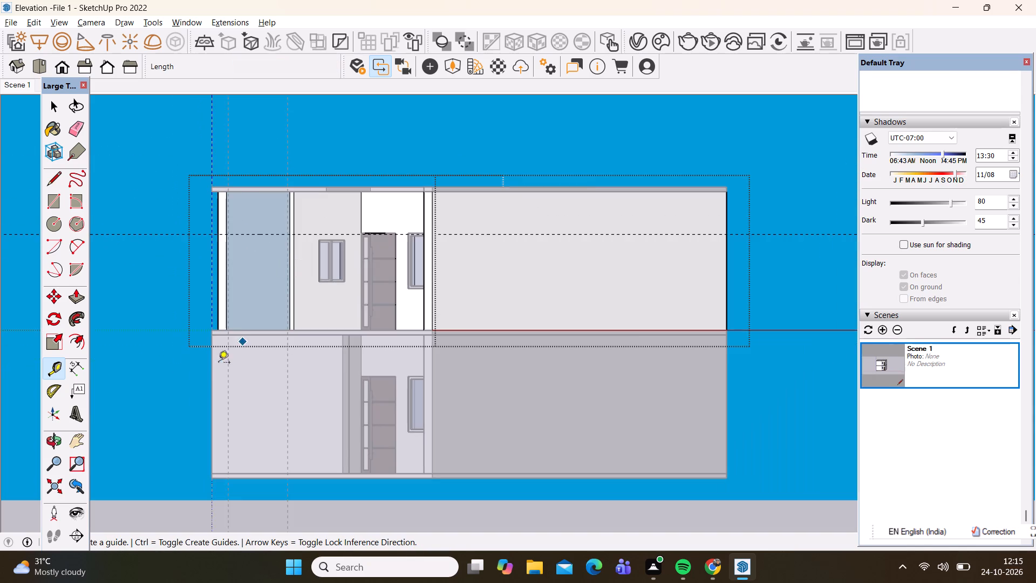
middle_drag(219, 365, 384, 412)
scroll(222, 373, down, 1)
scroll(321, 361, up, 3)
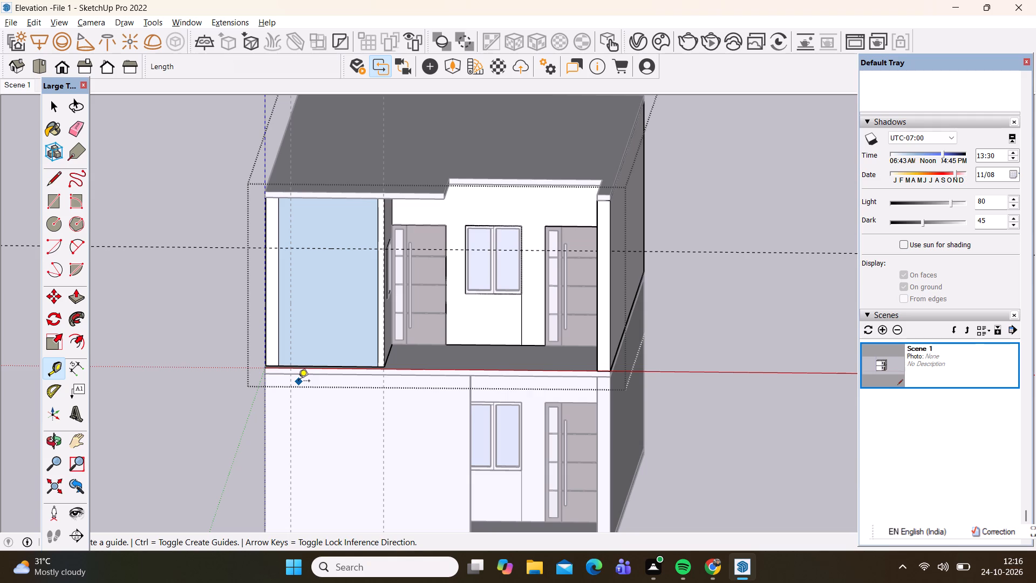
click(57, 175)
scroll(392, 402, up, 14)
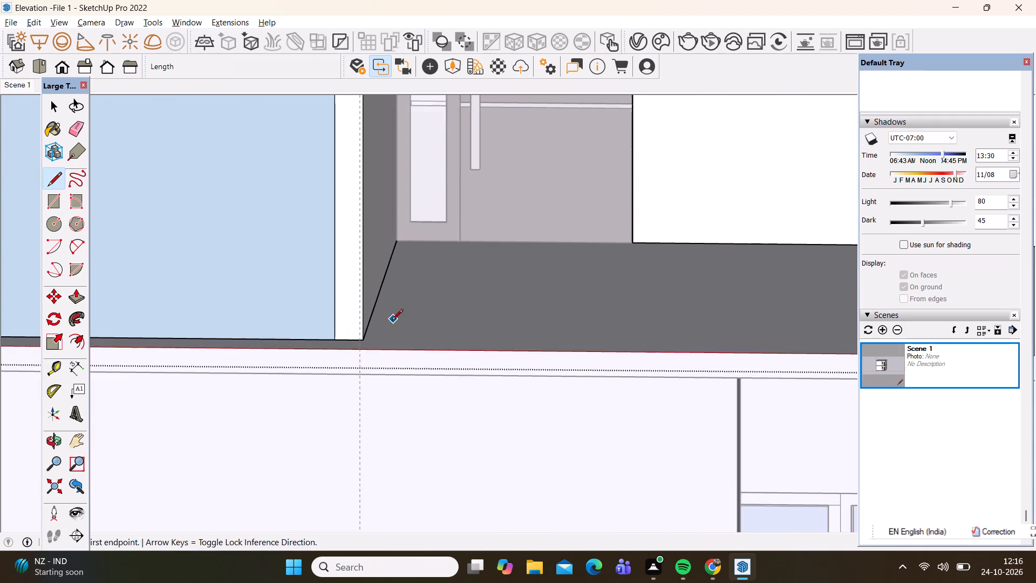
scroll(378, 331, up, 17)
scroll(349, 352, up, 4)
middle_drag(338, 417, 338, 417)
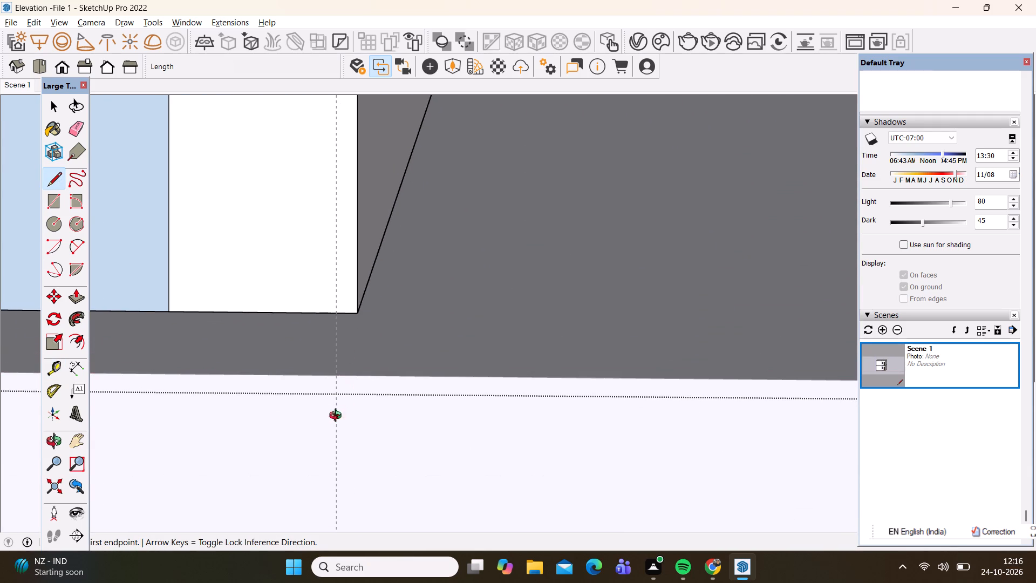
middle_drag(338, 417, 299, 441)
scroll(402, 295, up, 2)
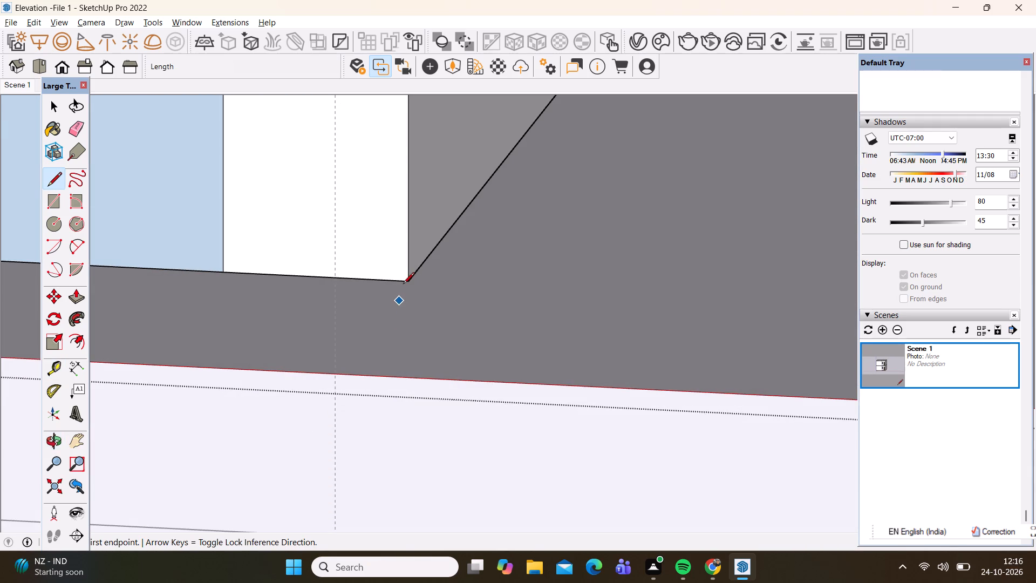
click(410, 275)
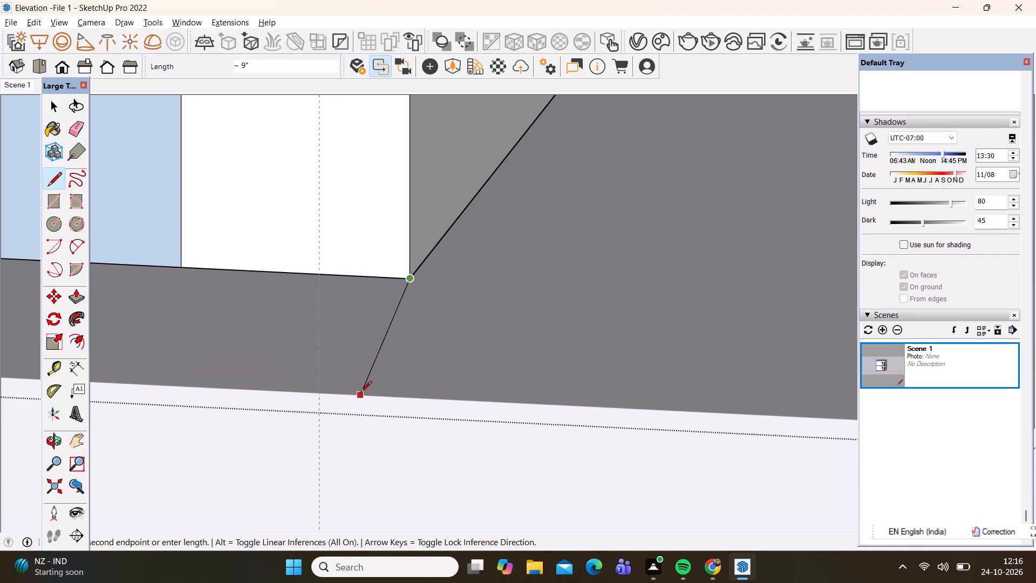
click(360, 393)
scroll(343, 406, down, 10)
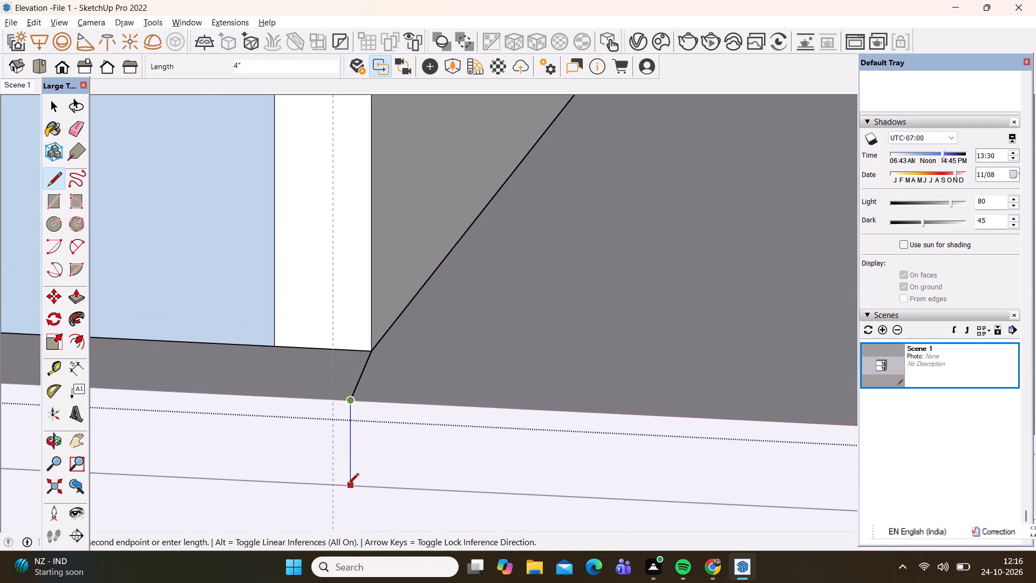
click(347, 485)
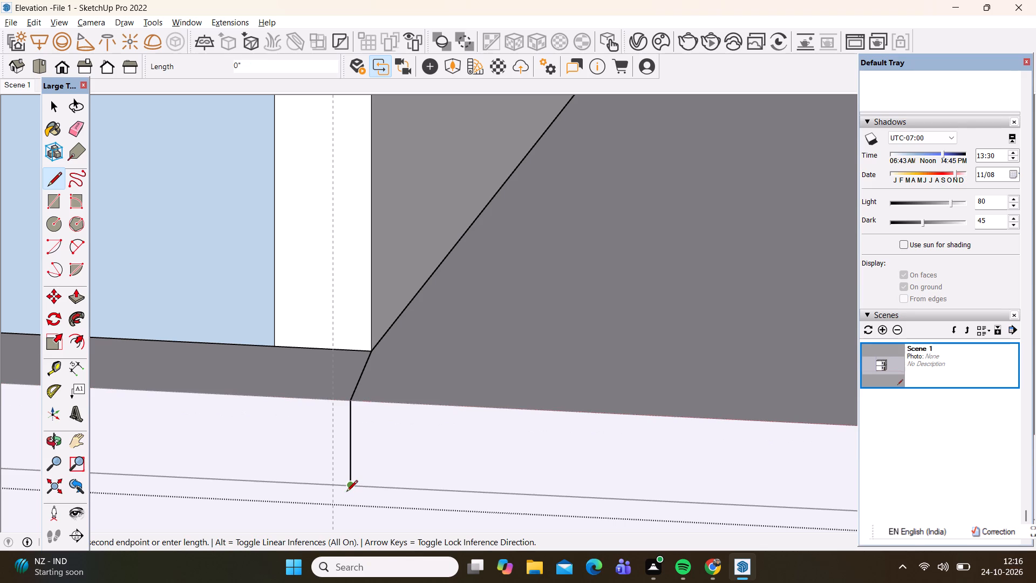
Erase the line on the slab's top between the wall corner and the slab's front edge.
key(e)
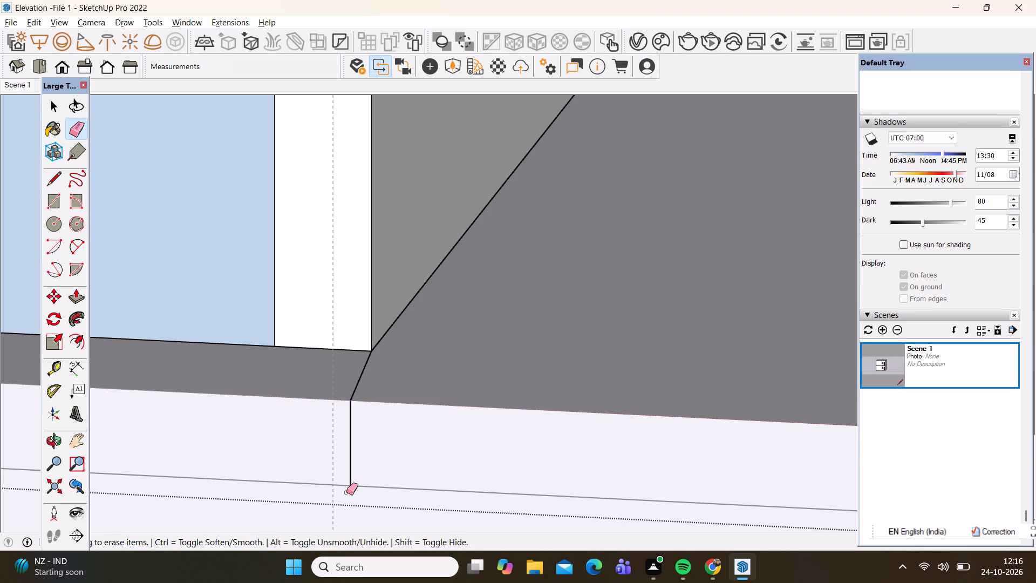
click(365, 368)
key(space)
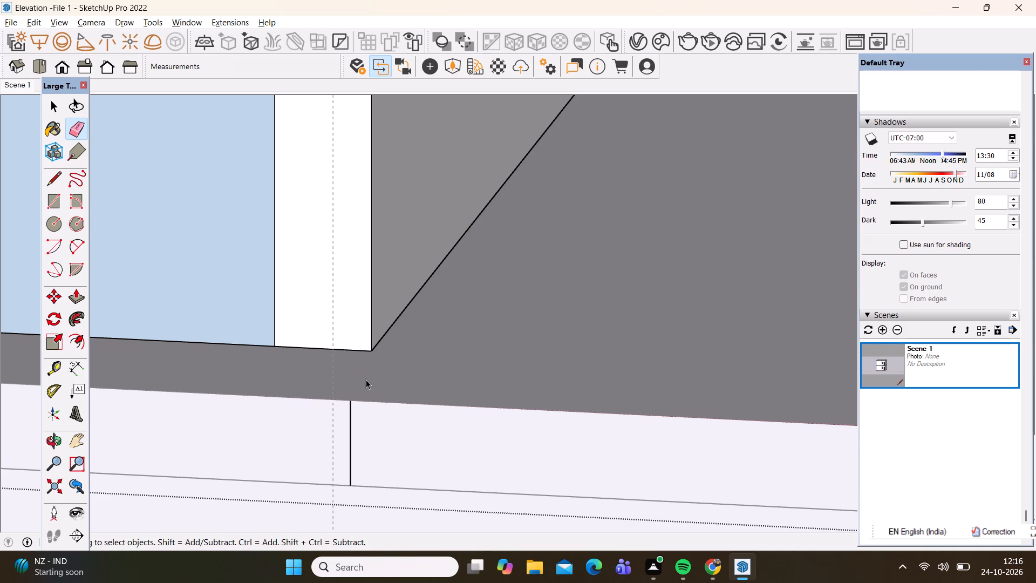
Draw a 6' 10 1/2" by 9" rectangle on the strip of floor slab where the upper front wall stood.
scroll(297, 391, up, 2)
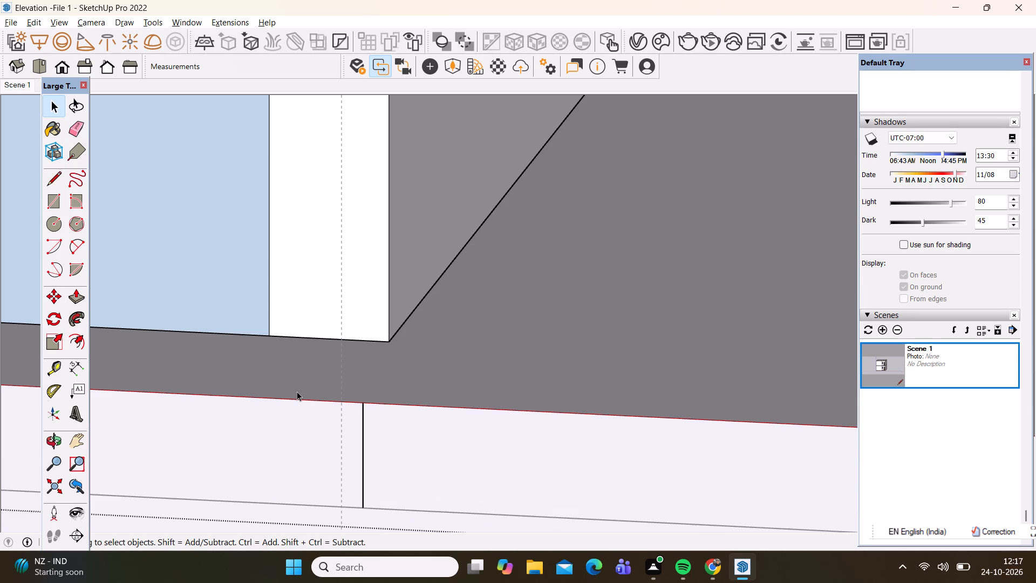
key(r)
scroll(384, 300, down, 8)
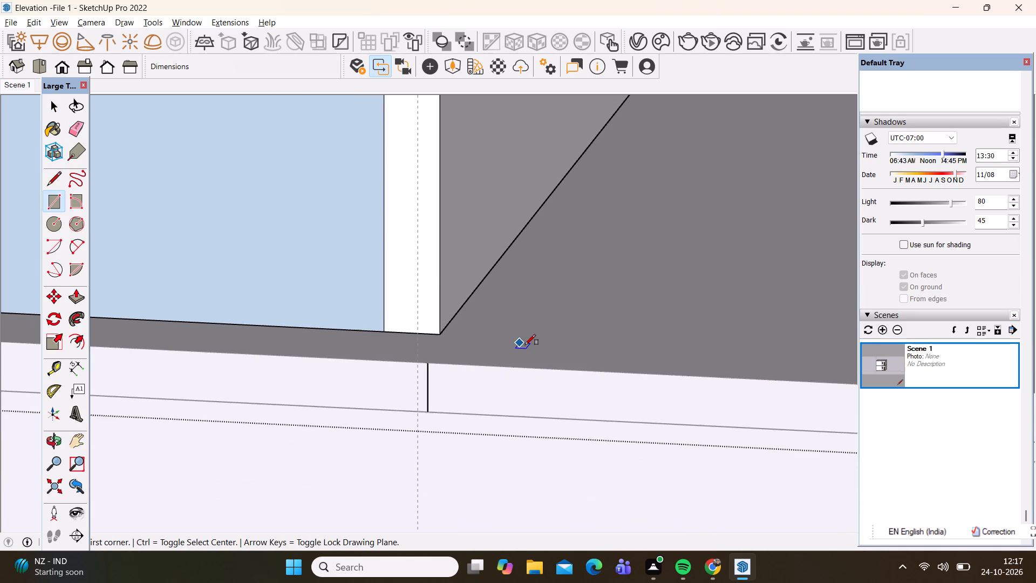
scroll(525, 345, down, 9)
middle_drag(392, 399, 448, 417)
scroll(444, 417, down, 1)
scroll(275, 390, up, 5)
click(165, 389)
scroll(217, 413, down, 2)
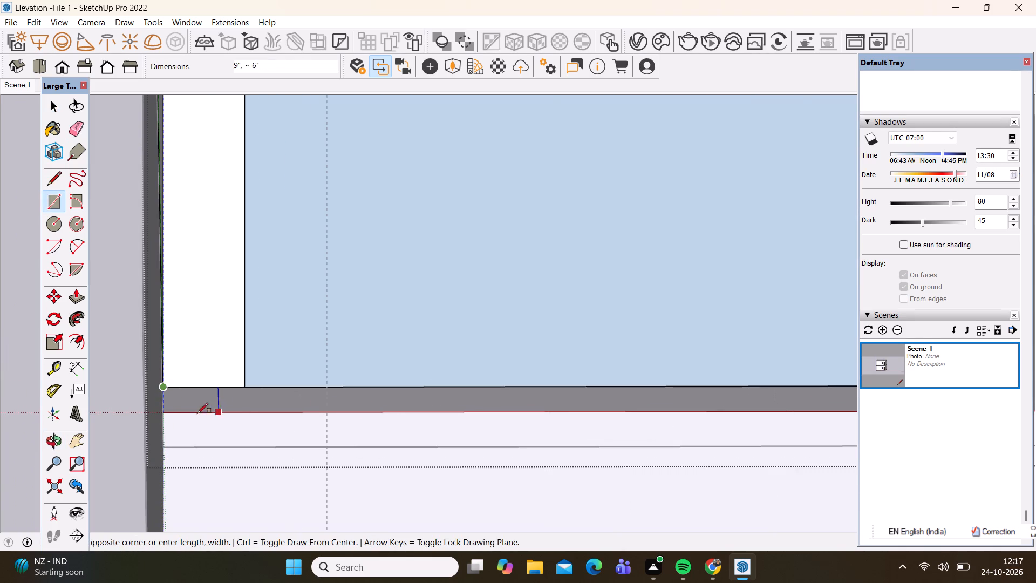
scroll(197, 413, down, 4)
scroll(606, 412, up, 2)
scroll(666, 410, up, 6)
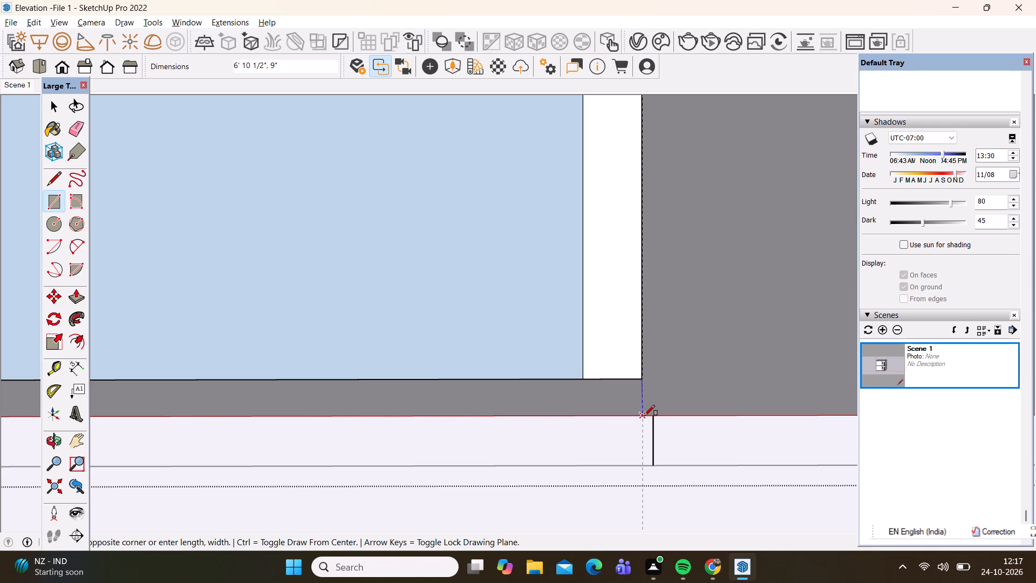
click(644, 416)
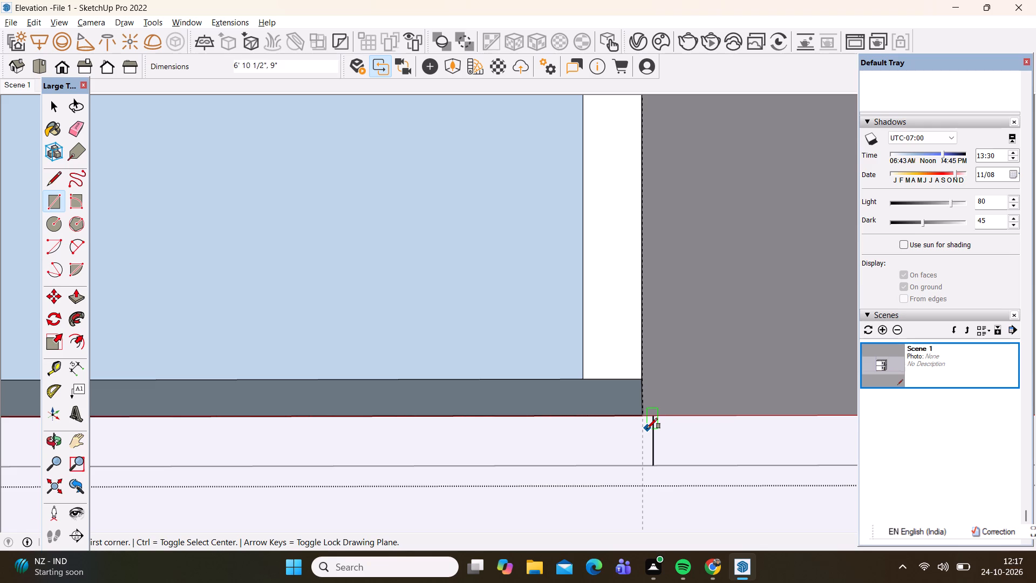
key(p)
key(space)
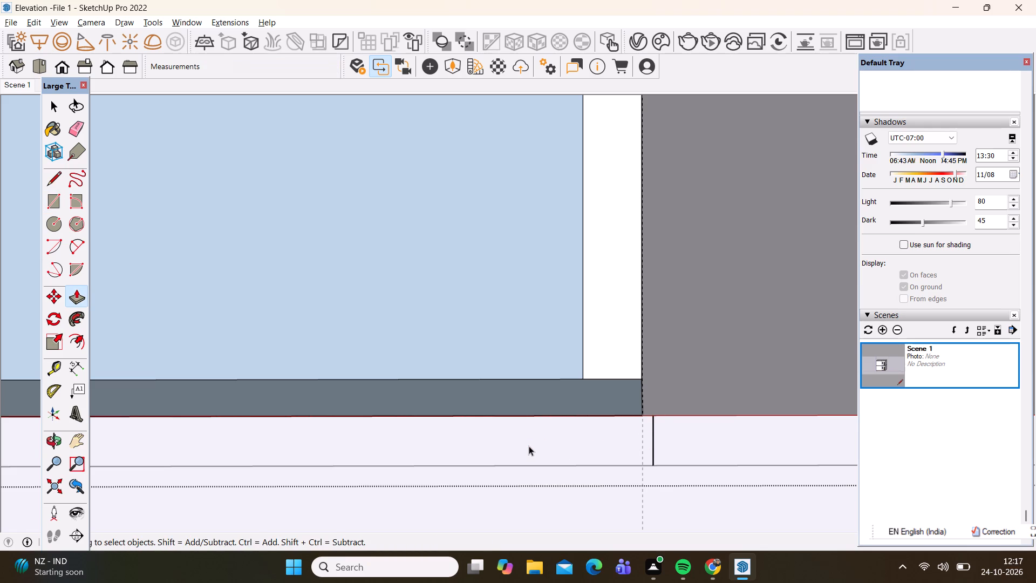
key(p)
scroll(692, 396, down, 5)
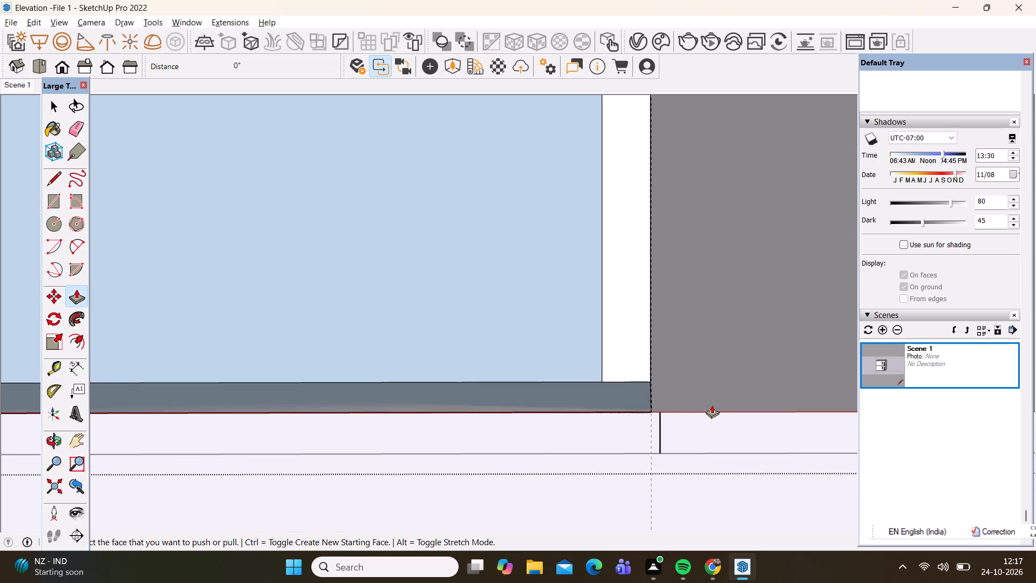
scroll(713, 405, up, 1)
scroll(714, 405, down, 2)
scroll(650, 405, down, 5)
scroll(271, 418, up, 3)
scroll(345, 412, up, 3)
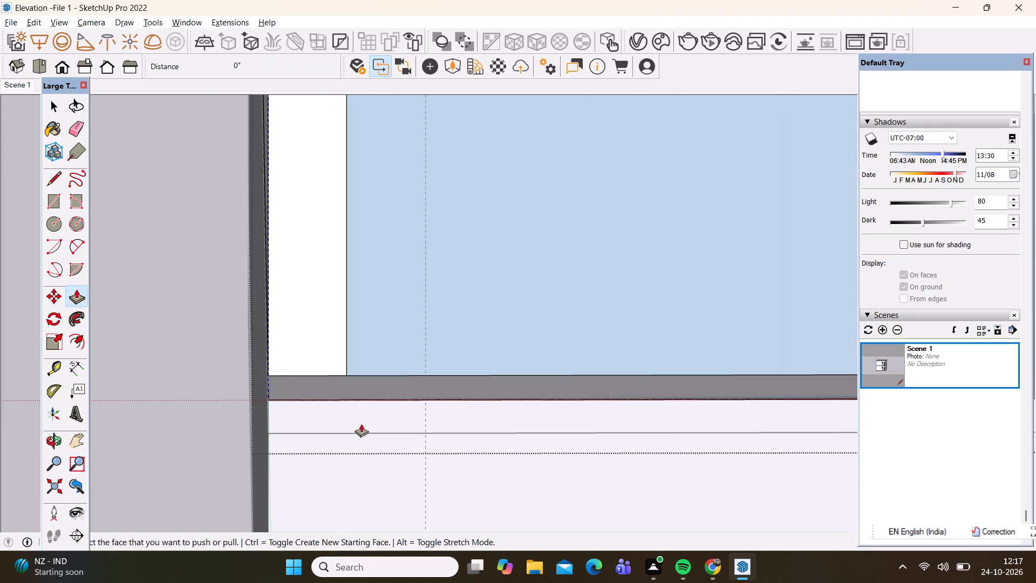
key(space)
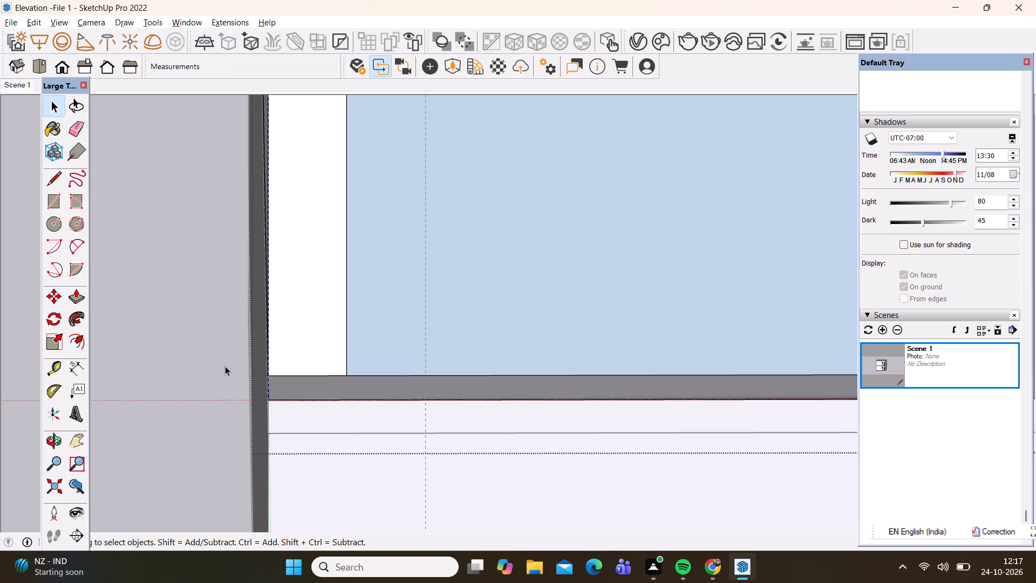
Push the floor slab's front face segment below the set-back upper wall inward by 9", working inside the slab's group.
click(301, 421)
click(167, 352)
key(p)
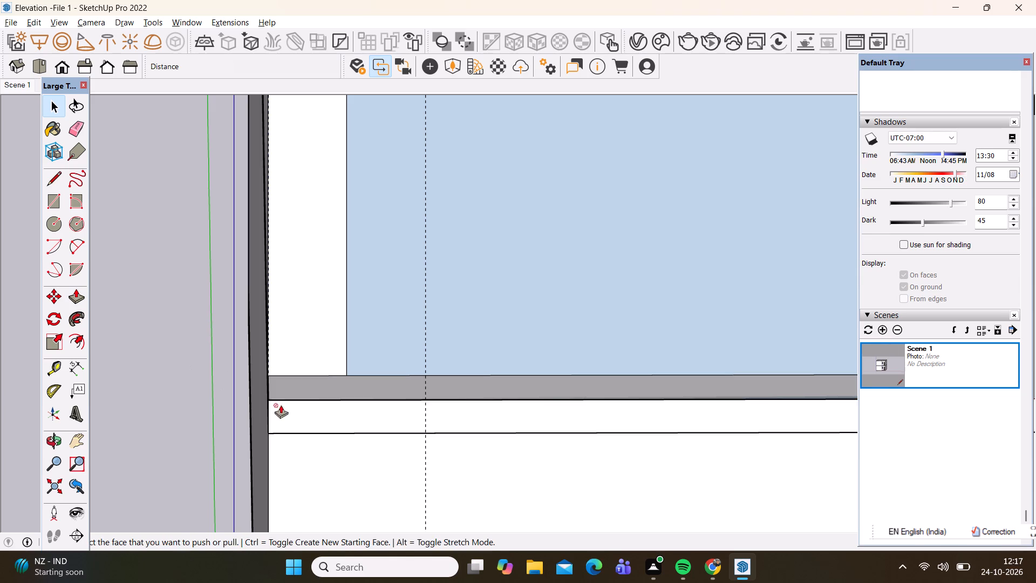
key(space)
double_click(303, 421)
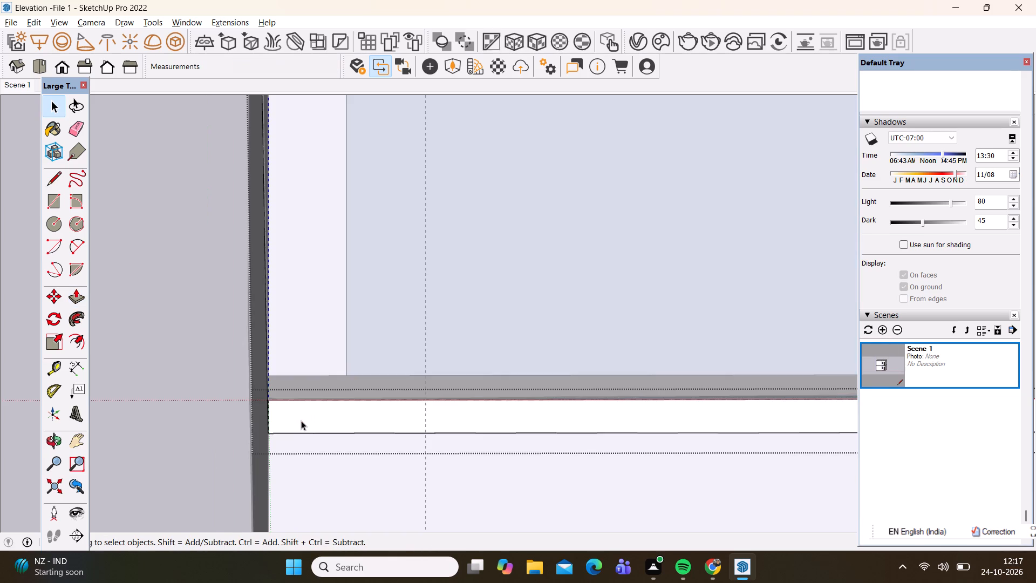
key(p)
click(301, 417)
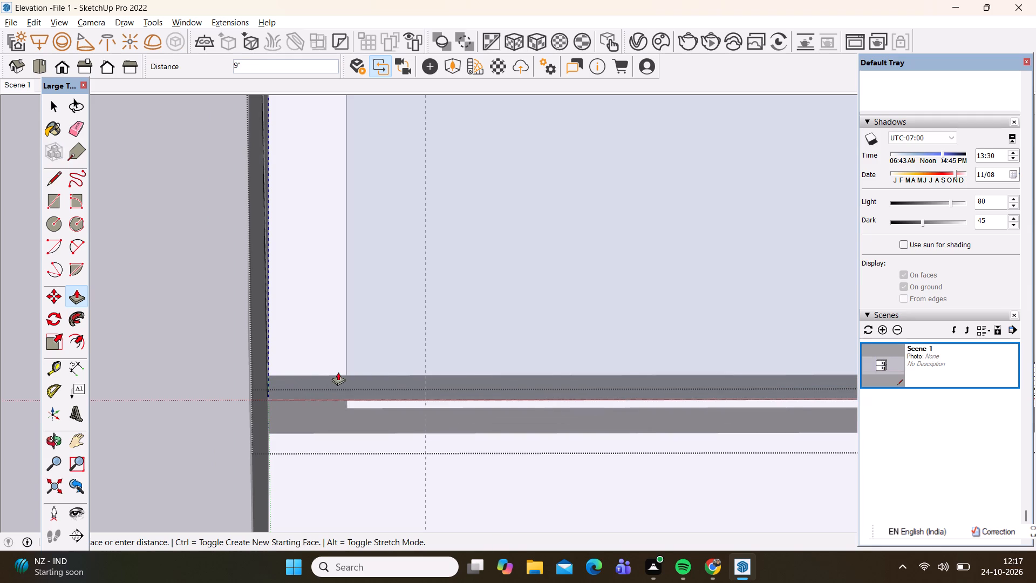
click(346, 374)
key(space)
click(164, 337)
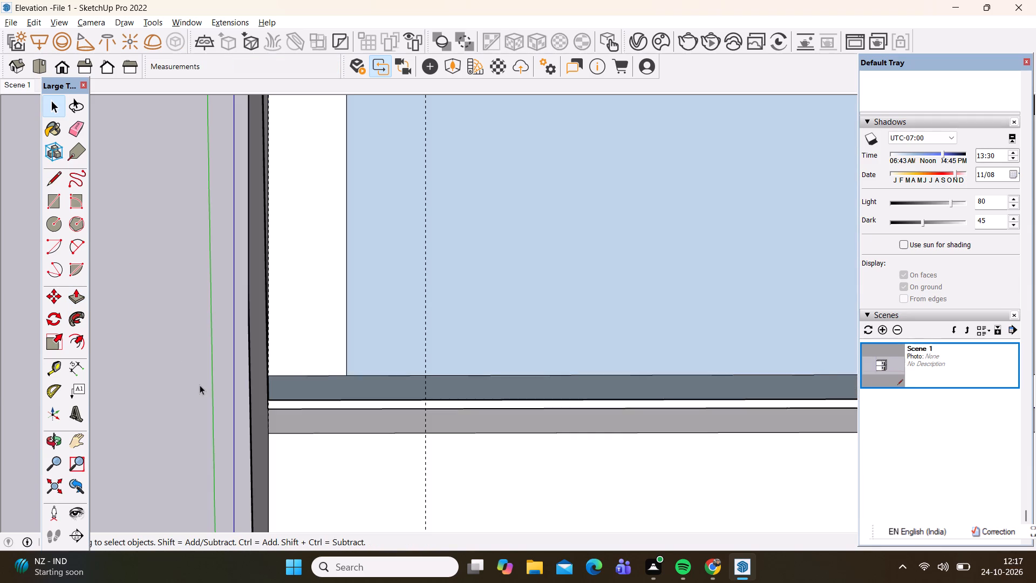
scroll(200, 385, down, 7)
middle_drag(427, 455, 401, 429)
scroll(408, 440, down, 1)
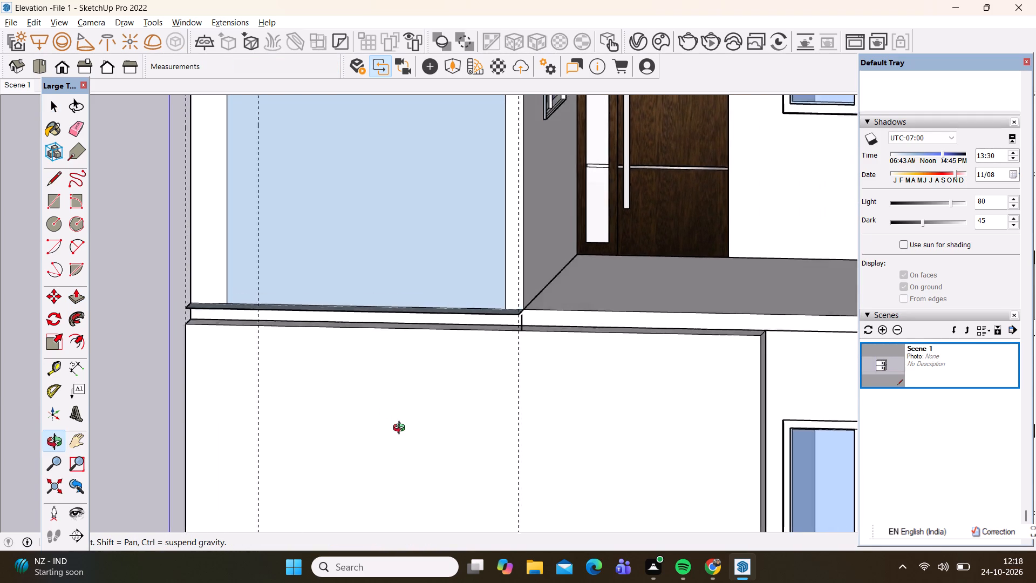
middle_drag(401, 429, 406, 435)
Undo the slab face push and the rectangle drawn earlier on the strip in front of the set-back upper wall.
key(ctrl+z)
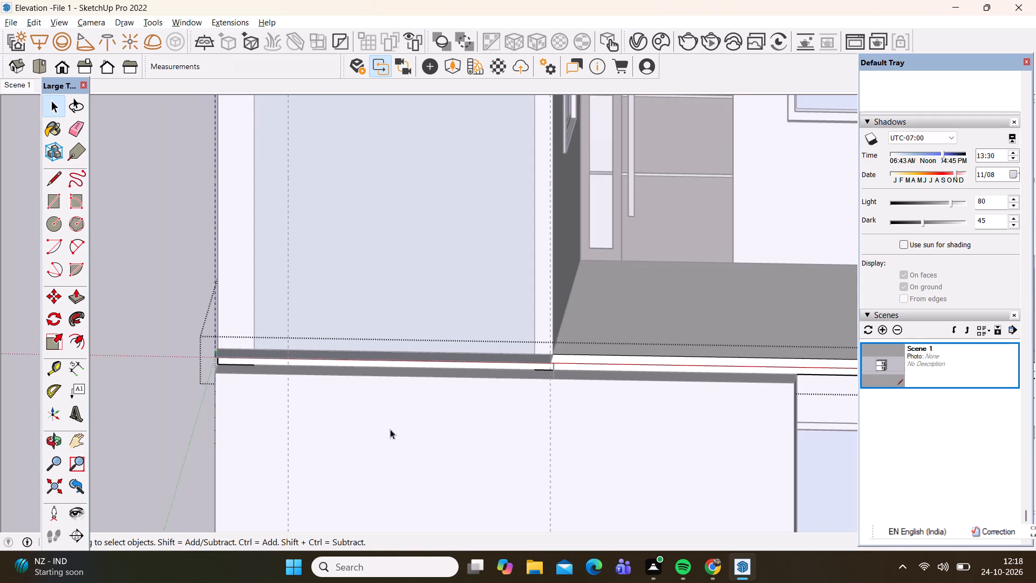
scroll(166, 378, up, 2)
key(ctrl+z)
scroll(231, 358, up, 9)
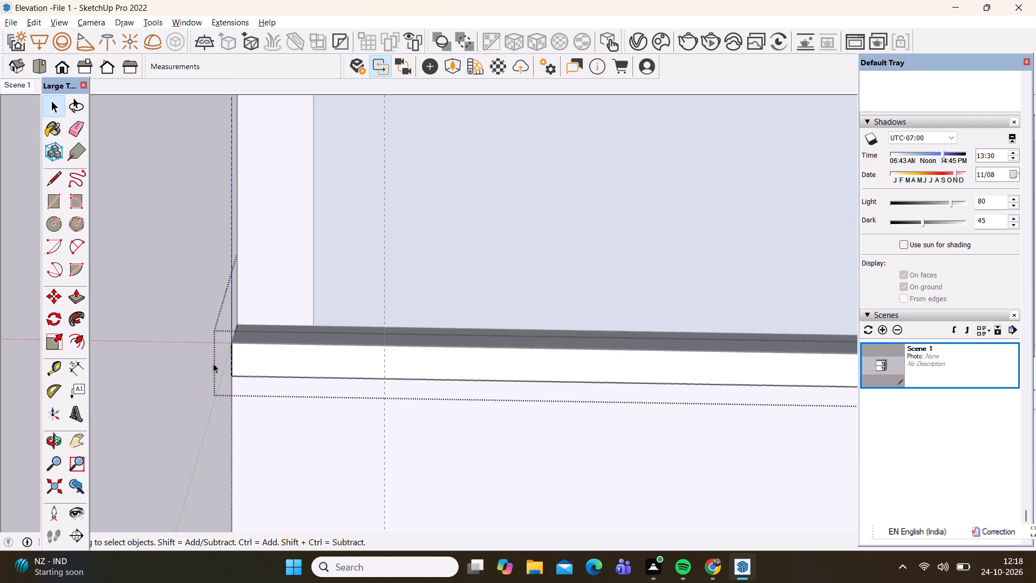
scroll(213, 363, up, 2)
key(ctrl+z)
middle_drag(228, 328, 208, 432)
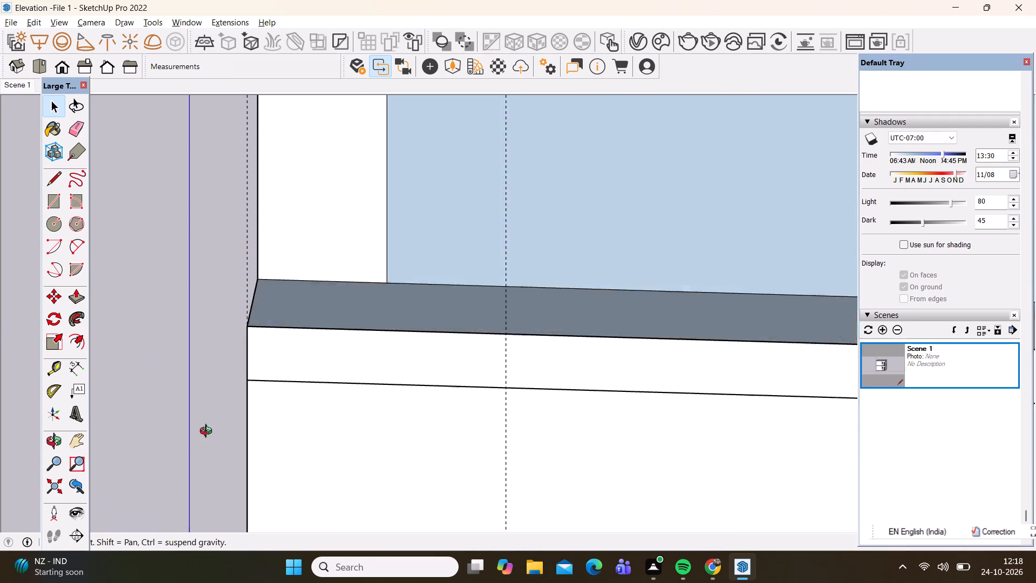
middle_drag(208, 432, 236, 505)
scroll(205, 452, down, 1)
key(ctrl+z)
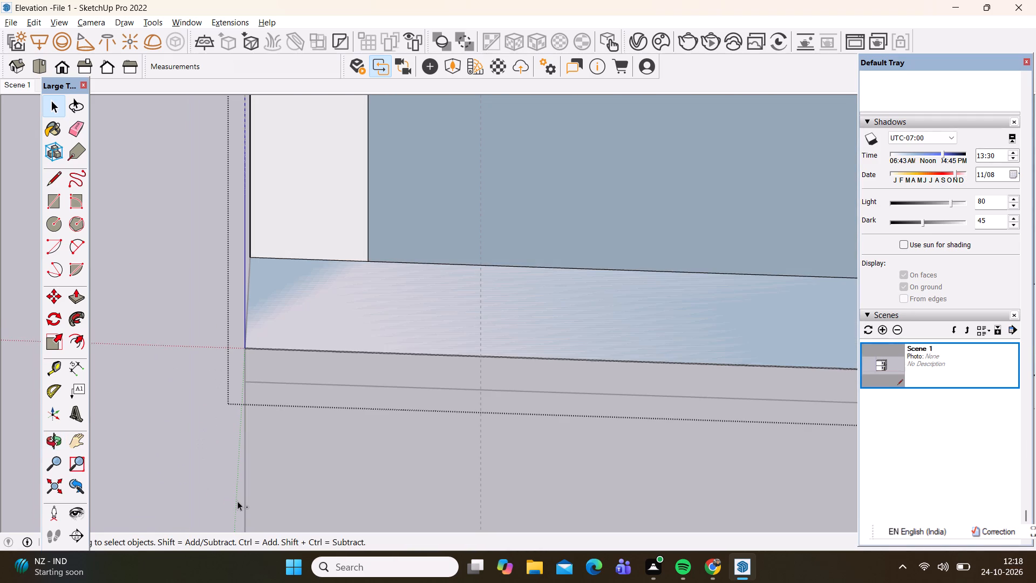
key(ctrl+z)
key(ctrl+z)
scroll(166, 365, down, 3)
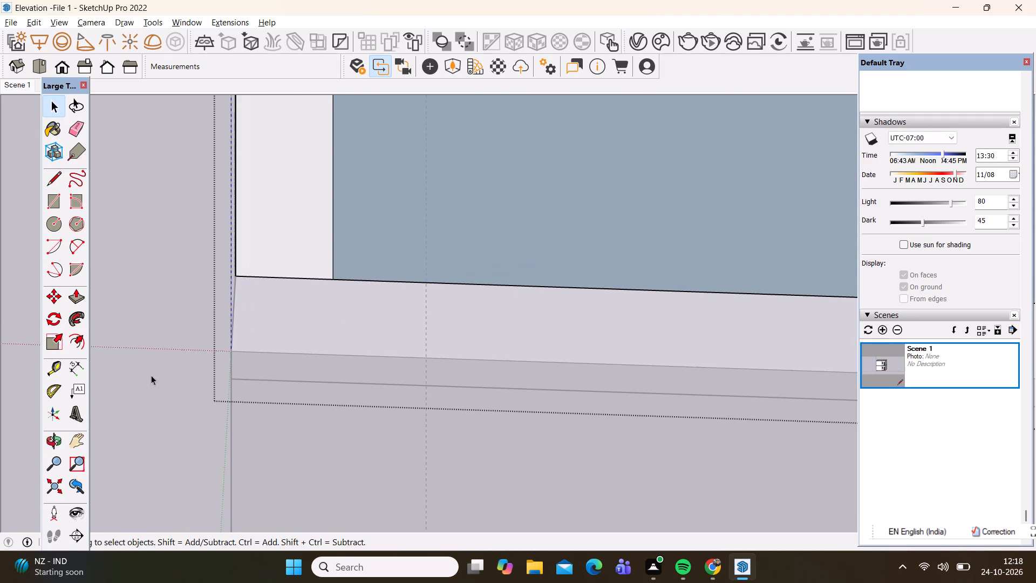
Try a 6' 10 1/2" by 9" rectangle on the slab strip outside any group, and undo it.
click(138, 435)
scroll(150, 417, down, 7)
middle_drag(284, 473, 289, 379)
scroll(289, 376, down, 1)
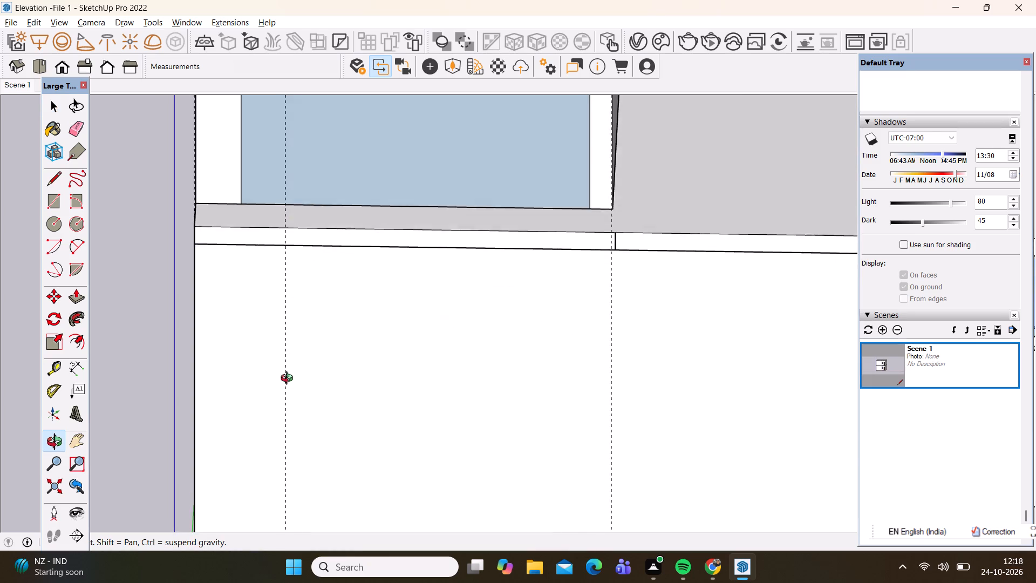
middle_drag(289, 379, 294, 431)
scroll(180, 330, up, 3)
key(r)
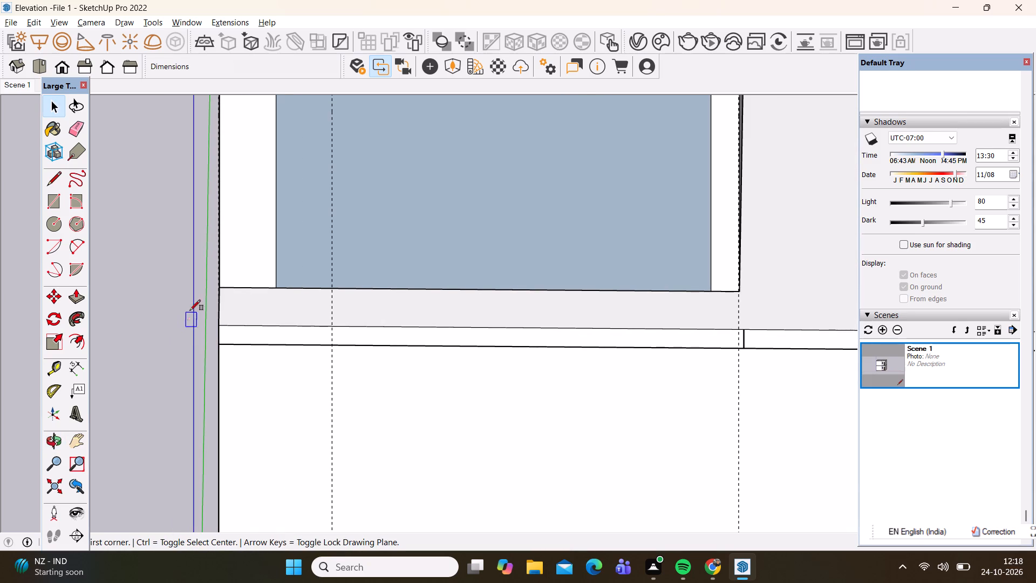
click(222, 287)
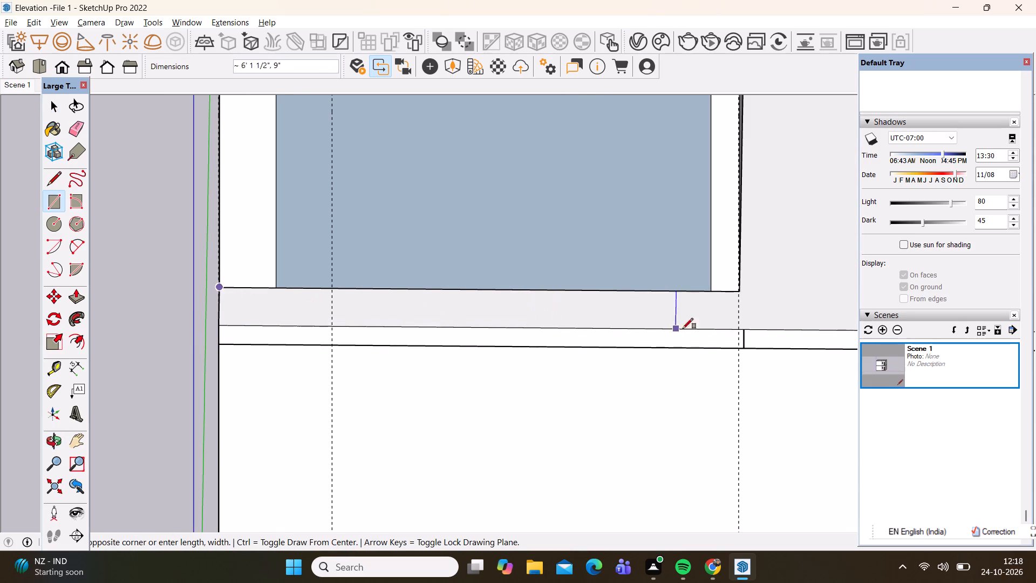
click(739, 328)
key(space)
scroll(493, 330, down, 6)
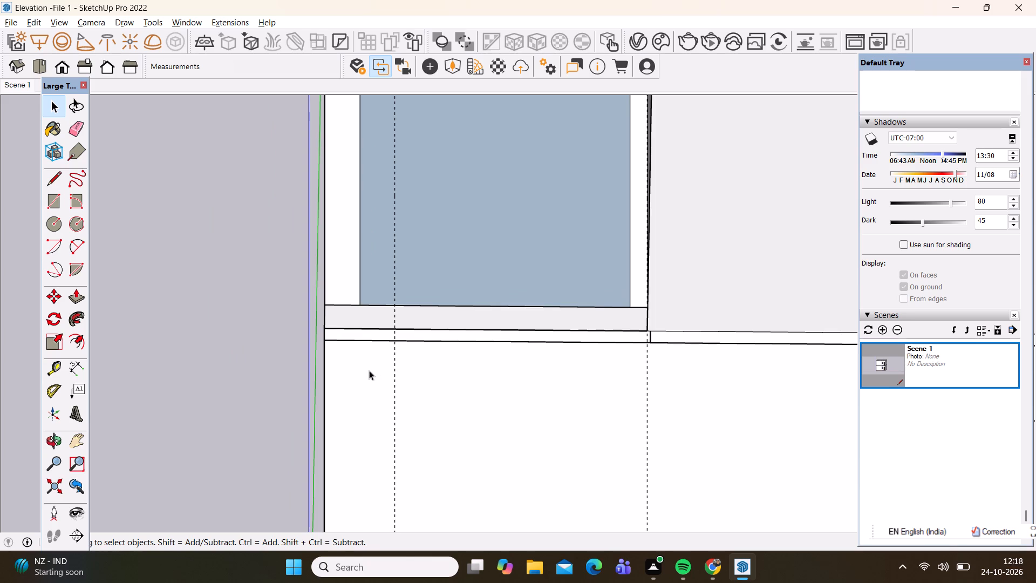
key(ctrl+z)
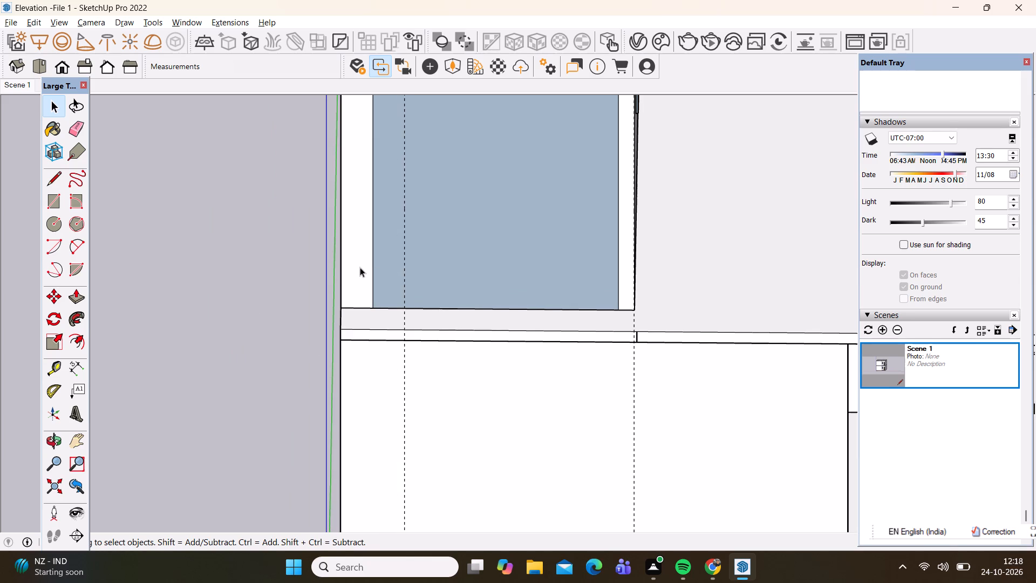
Inside the upper wall's group, draw a rectangle about 6' 11 1/2" by 9" on the slab strip in front of the set-back wall.
double_click(360, 267)
key(r)
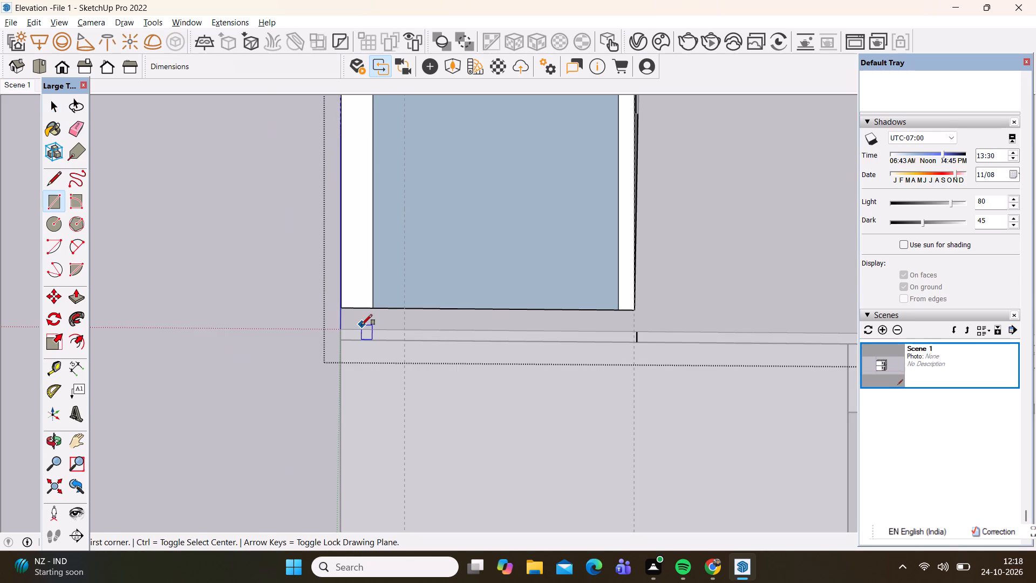
click(346, 307)
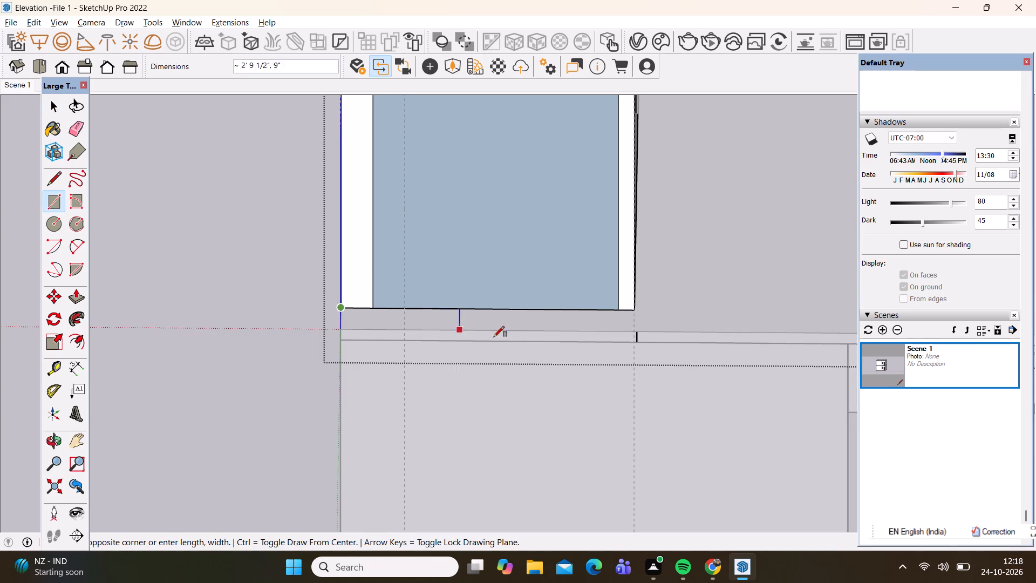
click(633, 331)
key(space)
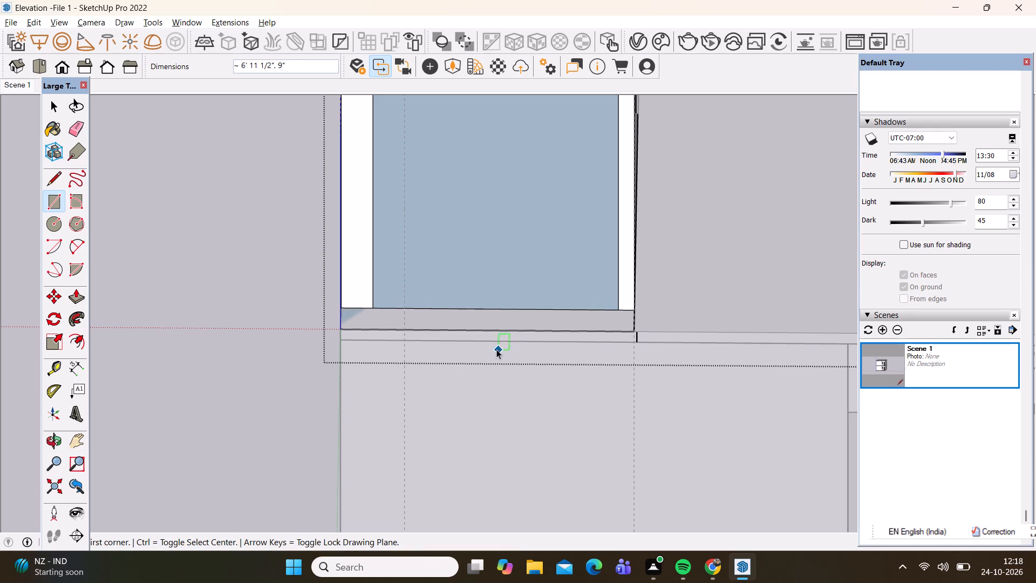
key(p)
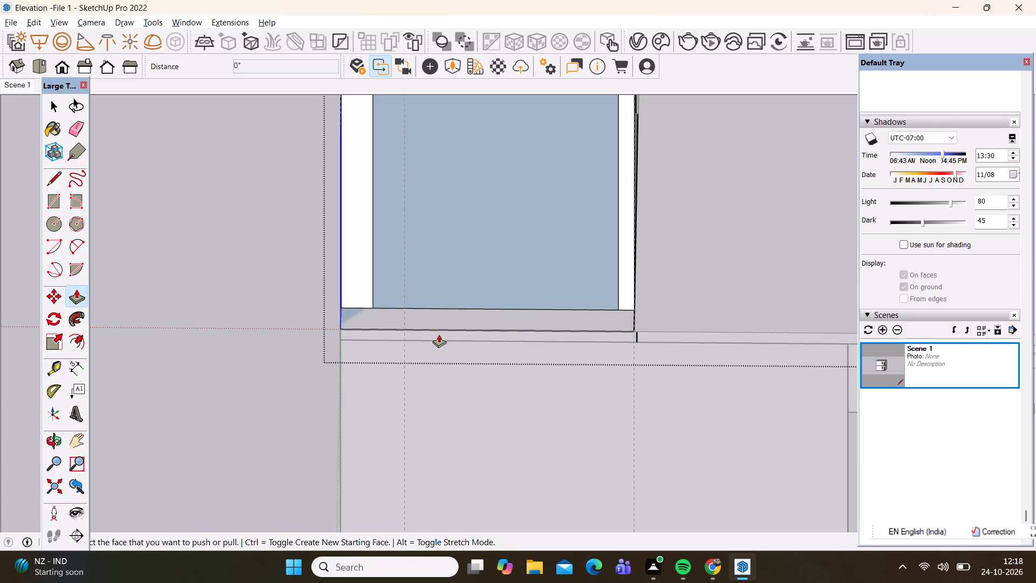
key(space)
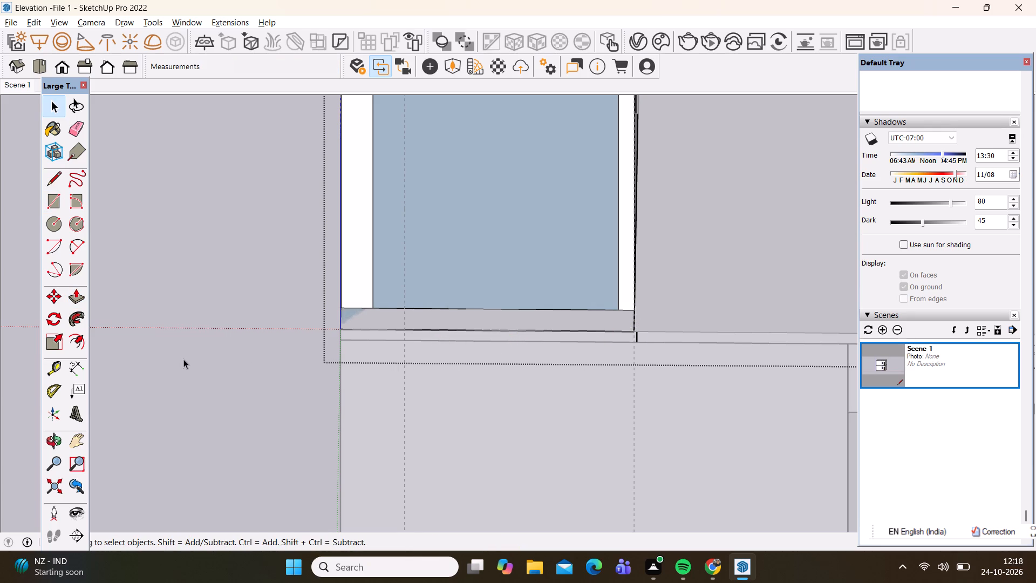
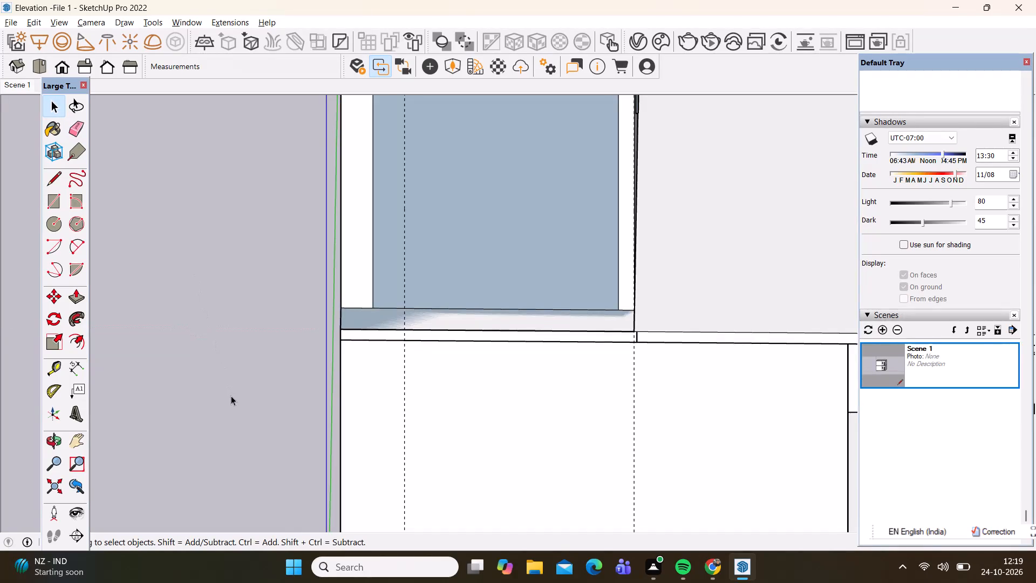
Undo the rectangle drawn inside the upper wall's group on the slab strip in front of the set-back wall.
scroll(237, 378, down, 6)
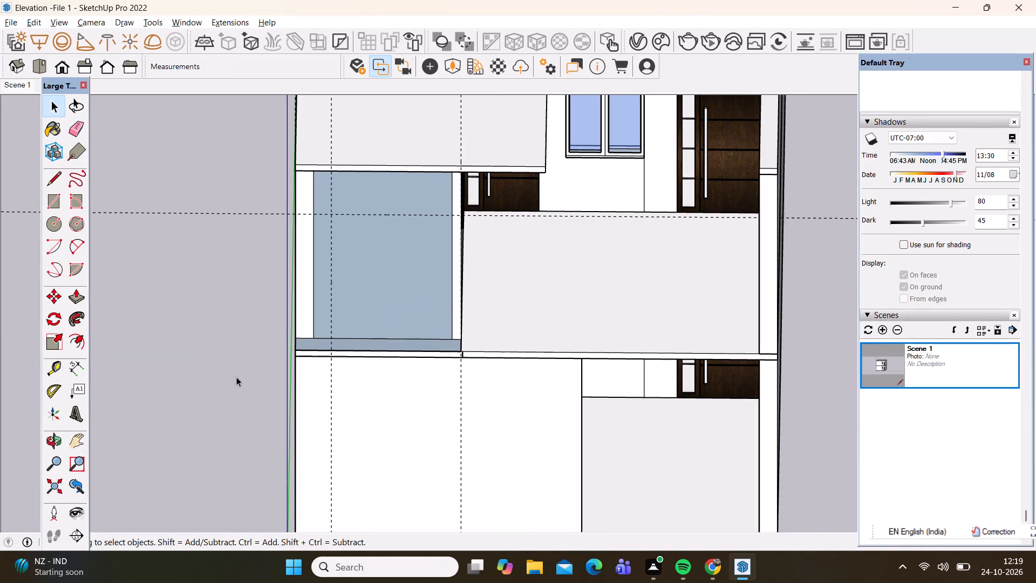
key(ctrl+z)
key(ctrl+z)
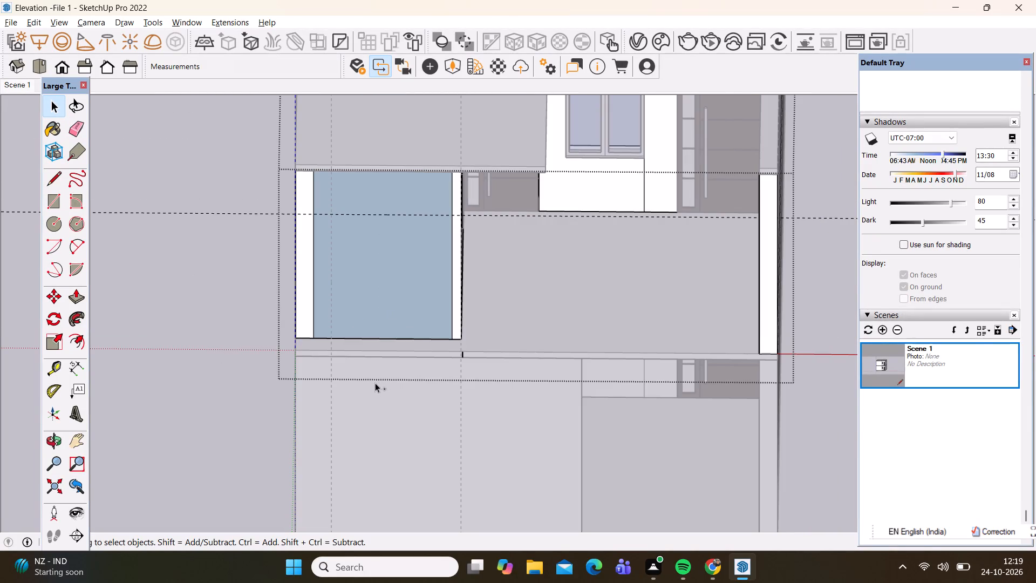
key(ctrl+z)
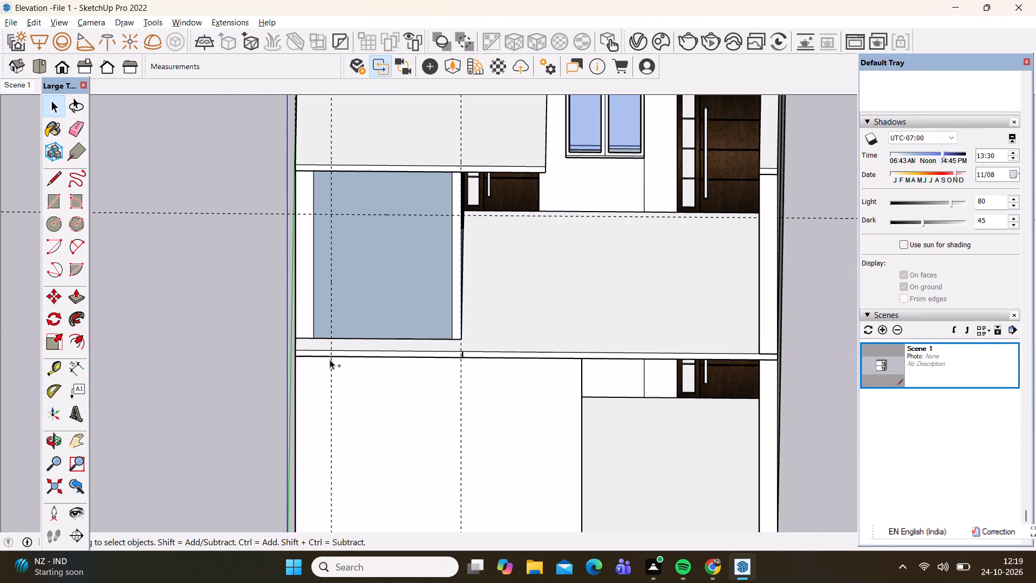
Undo further earlier edits, including the vertical line dividing the floor slab's front face, and leave the group.
click(365, 350)
double_click(485, 345)
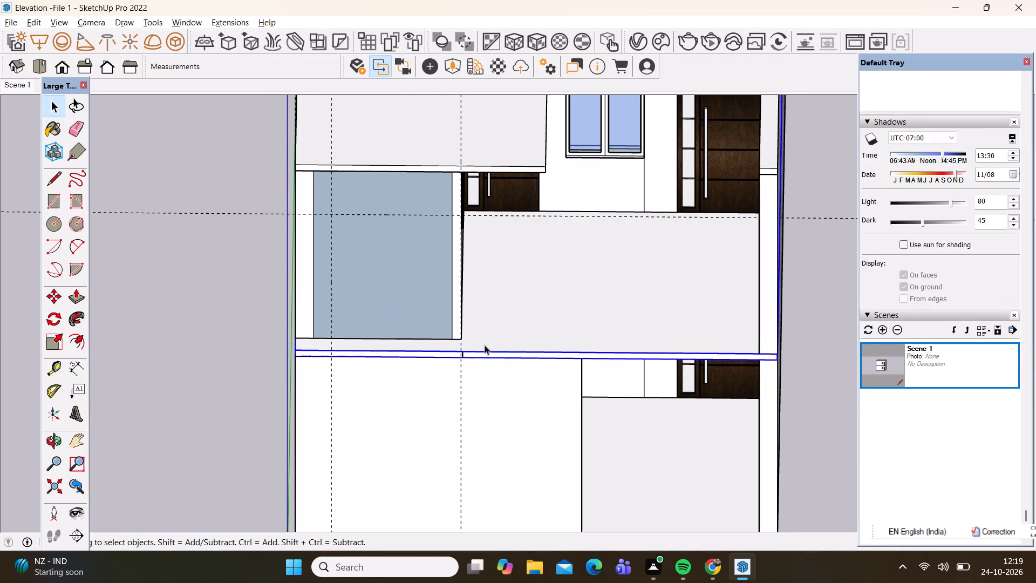
scroll(341, 322, up, 7)
middle_drag(365, 460, 350, 383)
scroll(365, 456, down, 1)
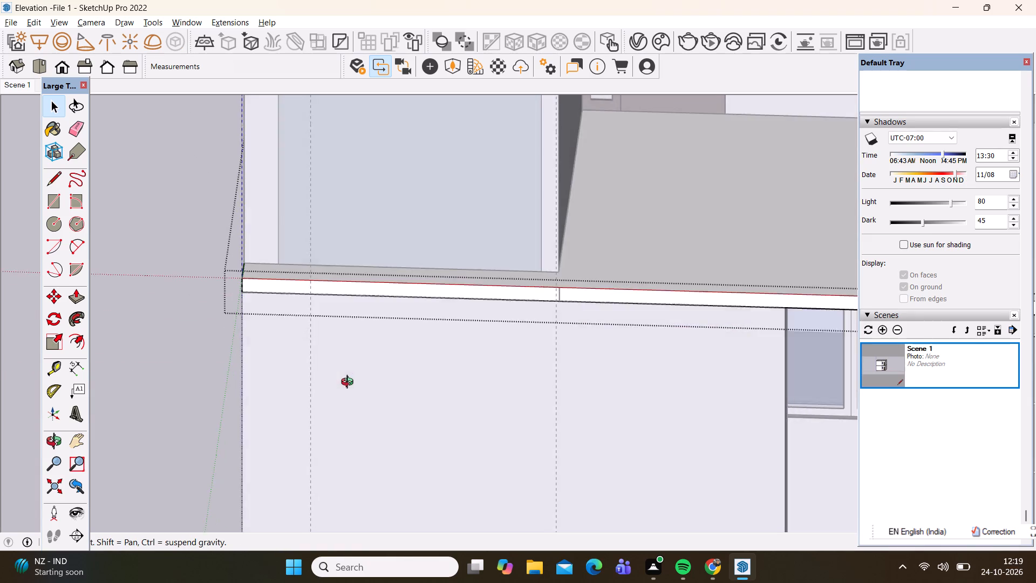
middle_drag(350, 383, 356, 431)
key(ctrl+z)
key(ctrl+z)
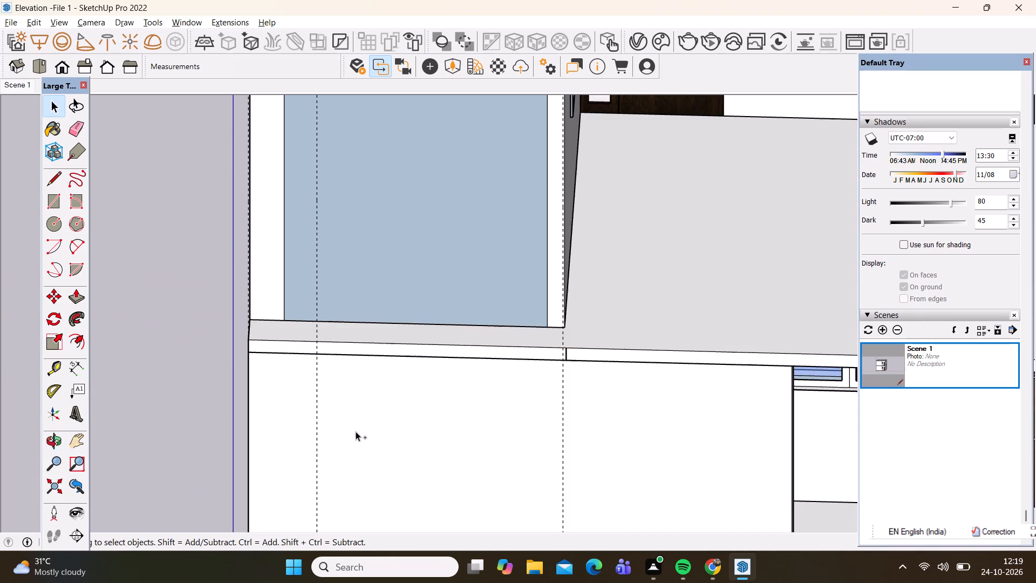
key(ctrl+z)
key(ctrl+z)
key(ctrl+z)
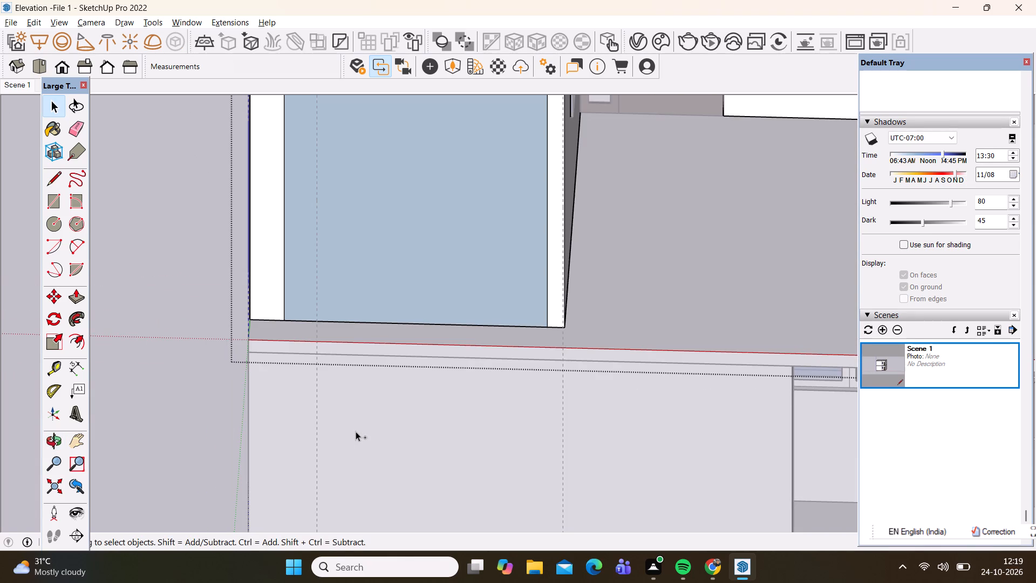
click(145, 297)
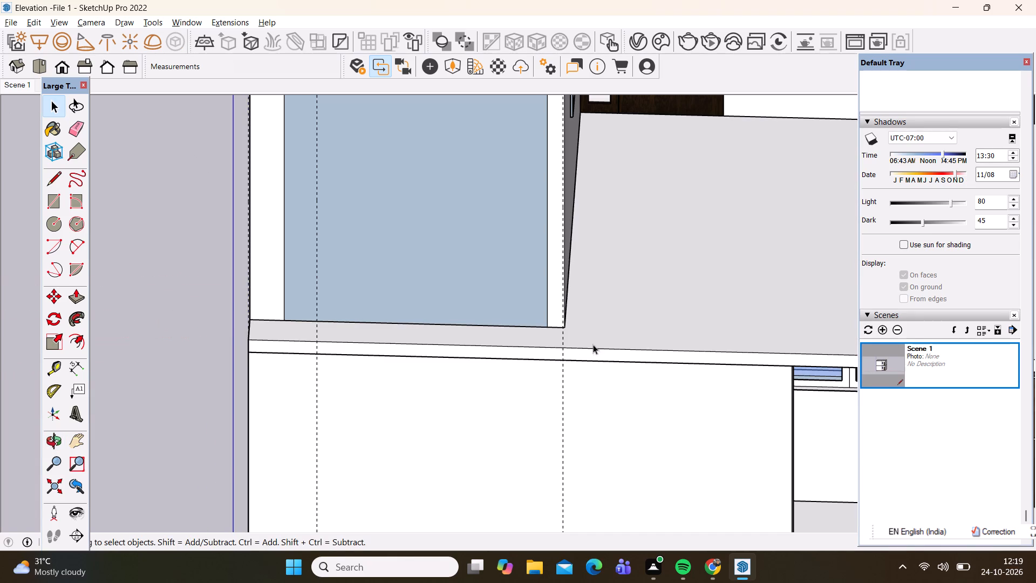
Inside the floor slab's group, draw a line across the slab top from the set-back wall's lower corner to the slab's front edge.
double_click(594, 346)
scroll(543, 320, up, 14)
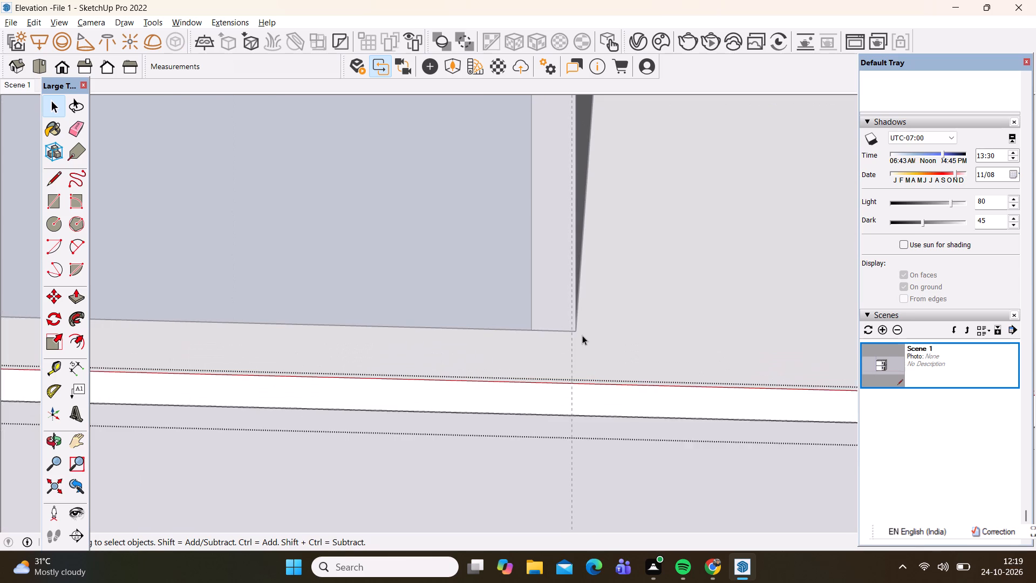
key(l)
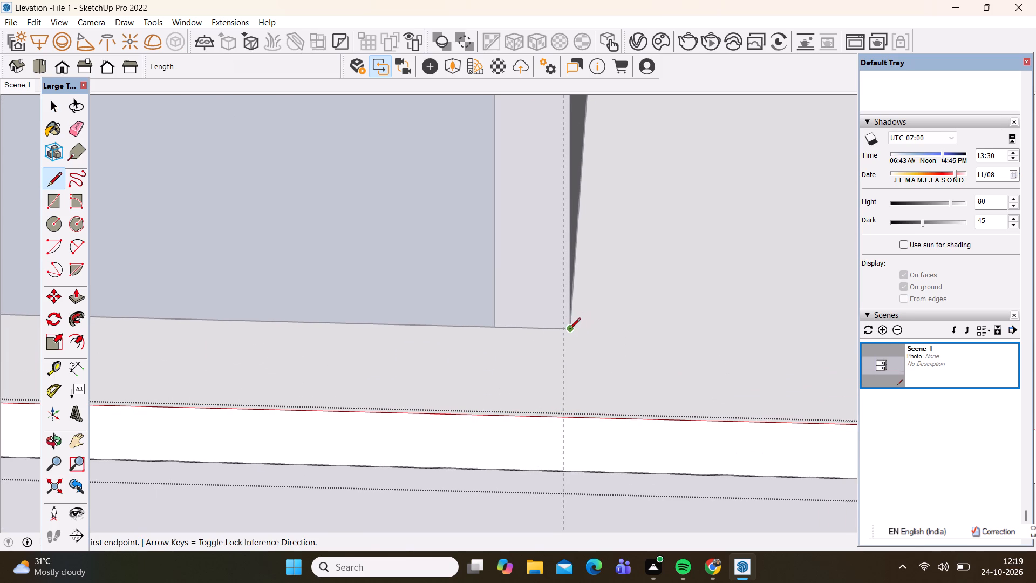
click(569, 330)
middle_drag(527, 447, 460, 399)
scroll(526, 447, down, 1)
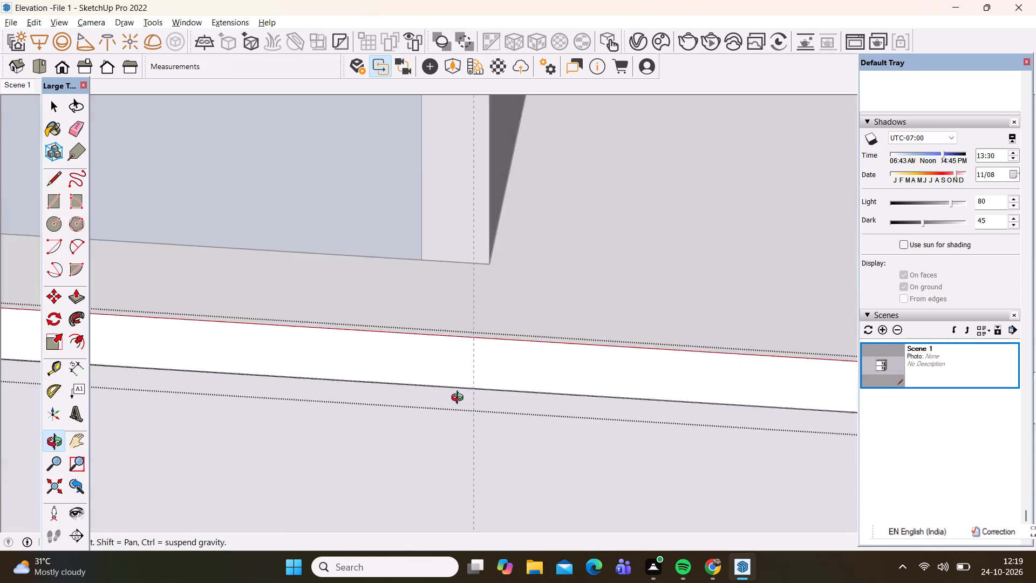
middle_drag(460, 399, 445, 432)
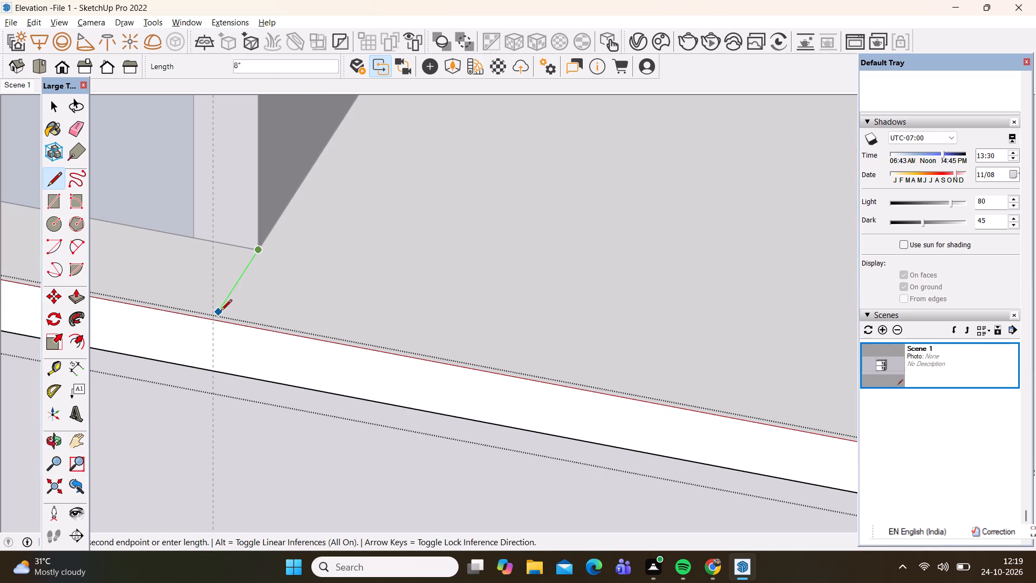
middle_drag(280, 377, 391, 399)
scroll(280, 377, down, 1)
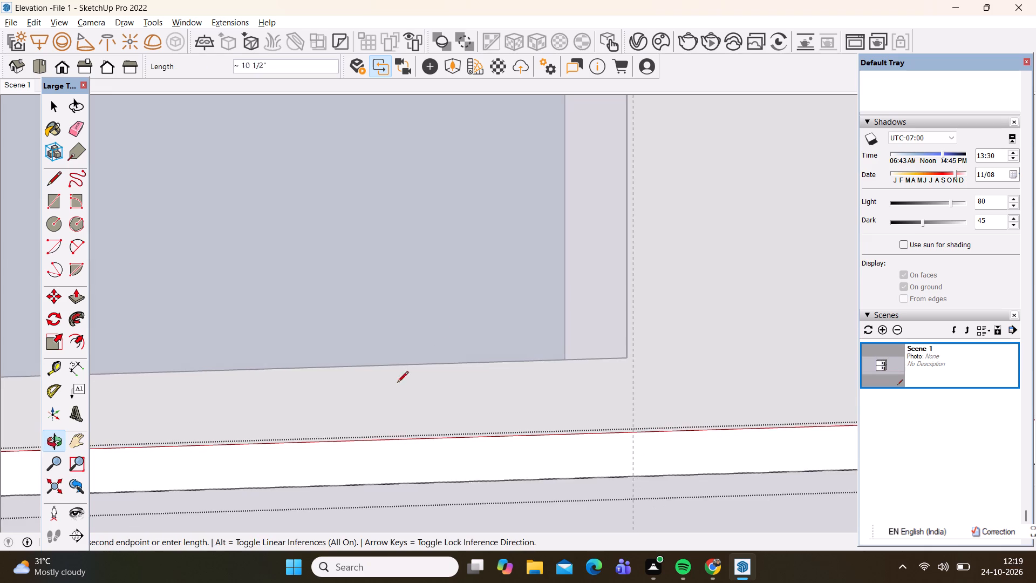
scroll(433, 287, down, 3)
scroll(619, 388, up, 11)
middle_drag(595, 400, 471, 422)
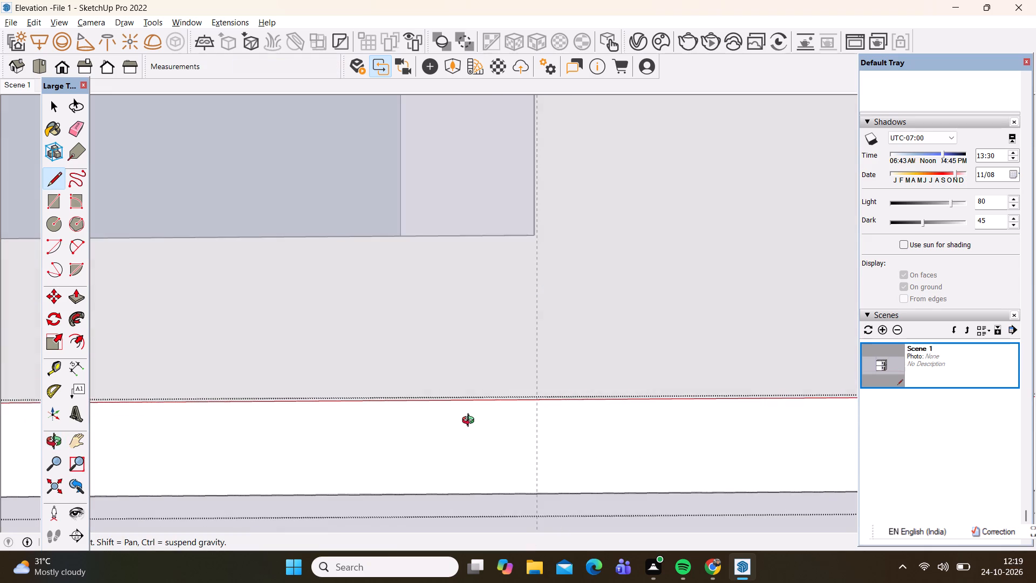
middle_drag(471, 422, 374, 316)
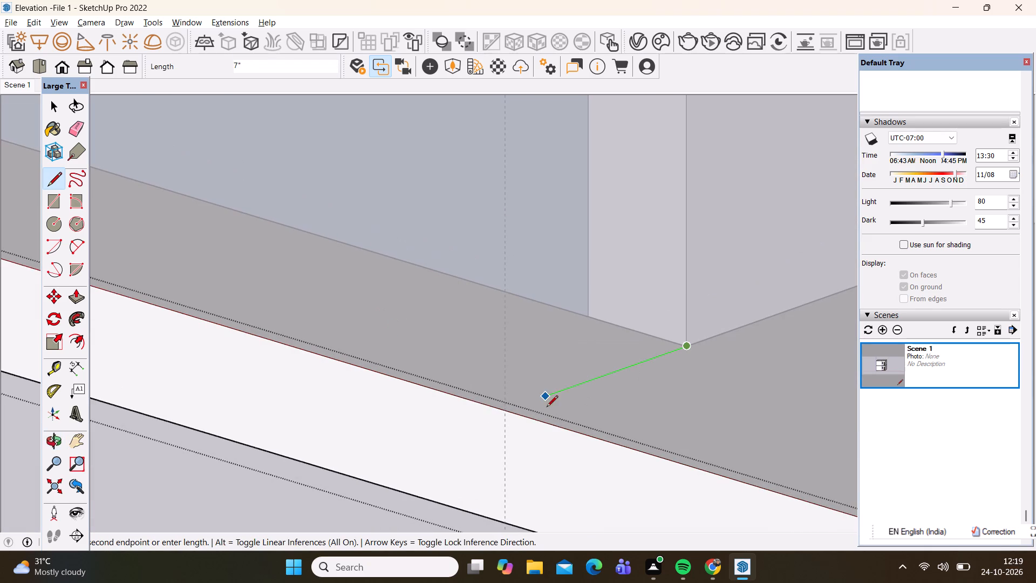
click(529, 418)
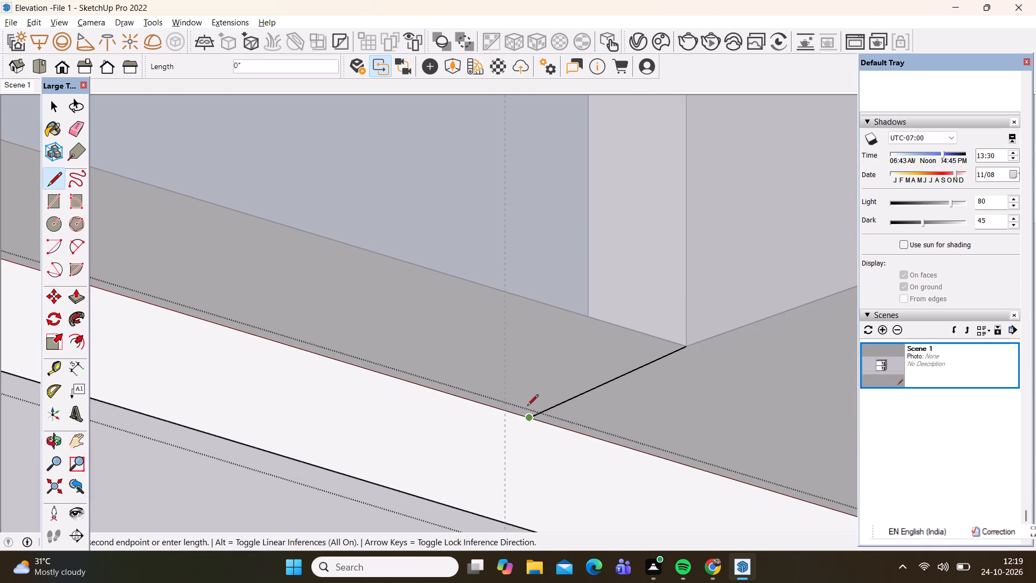
Continue with a 4" vertical line down the slab's front face to its bottom edge.
scroll(526, 379, down, 4)
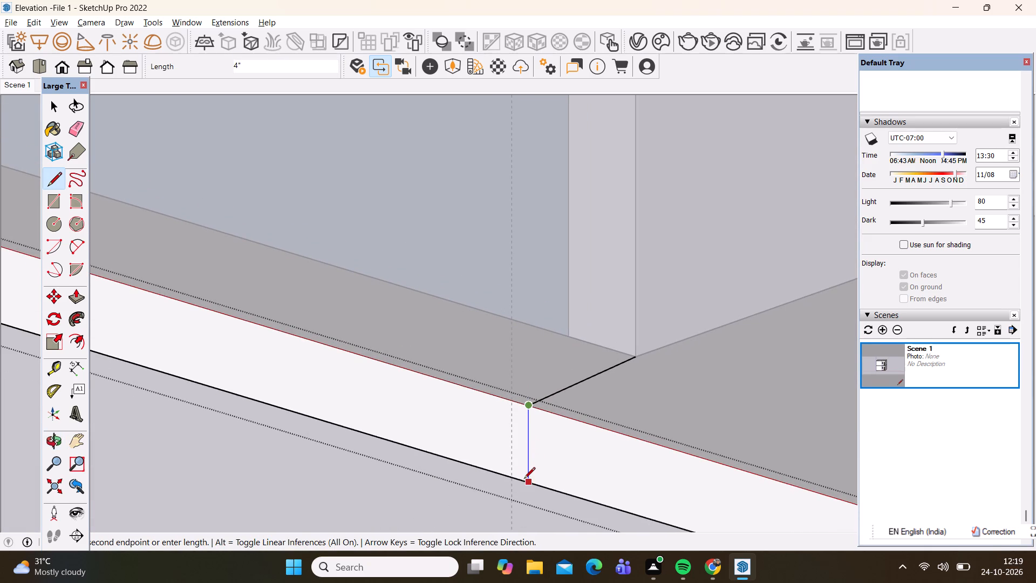
click(524, 479)
key(space)
scroll(559, 302, down, 4)
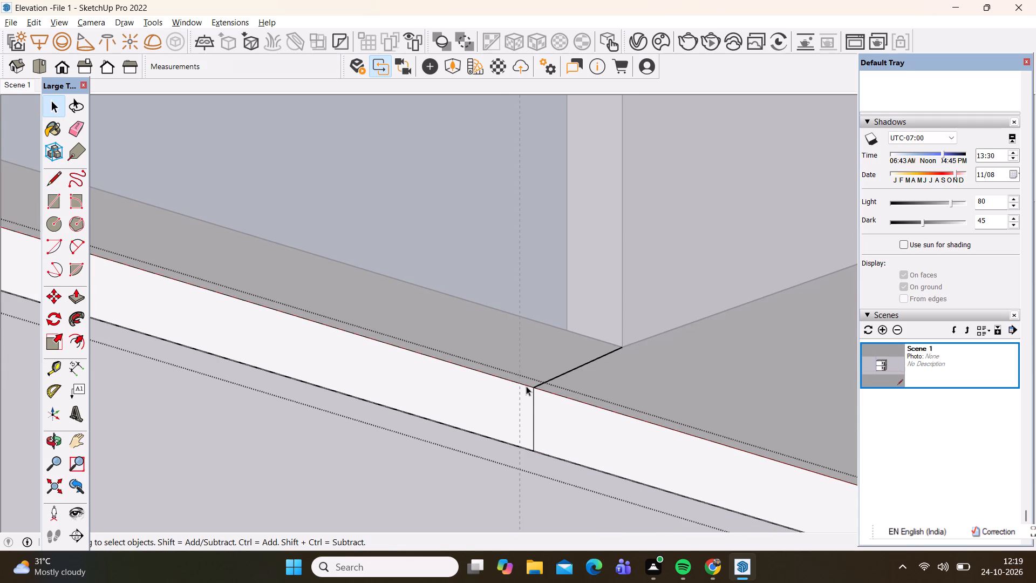
Erase the line across the slab top, between the wall corner and the front edge.
key(e)
drag(566, 367, 562, 354)
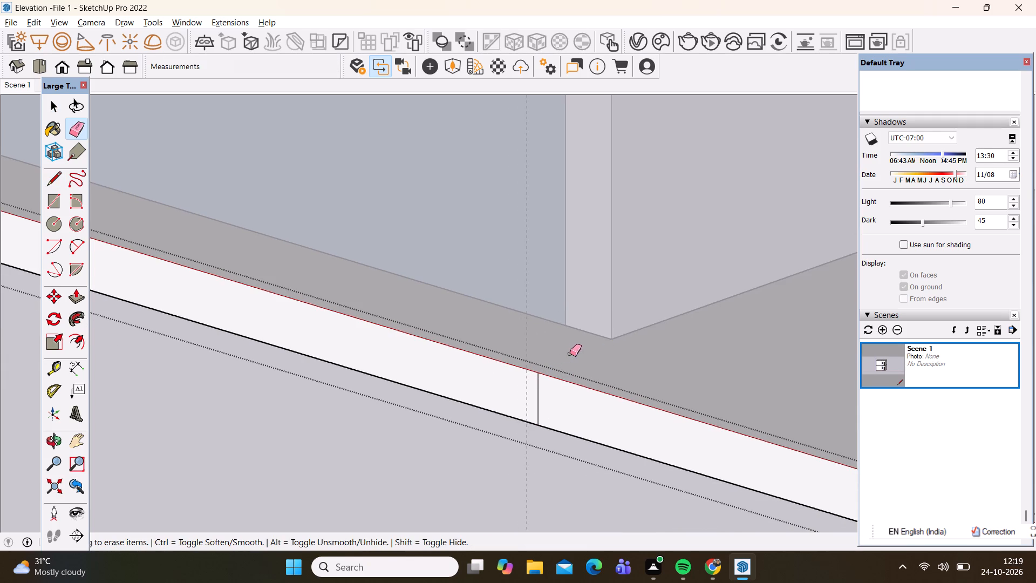
Draw a 6' 10 1/2" by 9" rectangle on the slab top strip in front of the set-back wall.
scroll(598, 343, down, 7)
middle_drag(411, 369, 665, 390)
scroll(233, 370, down, 2)
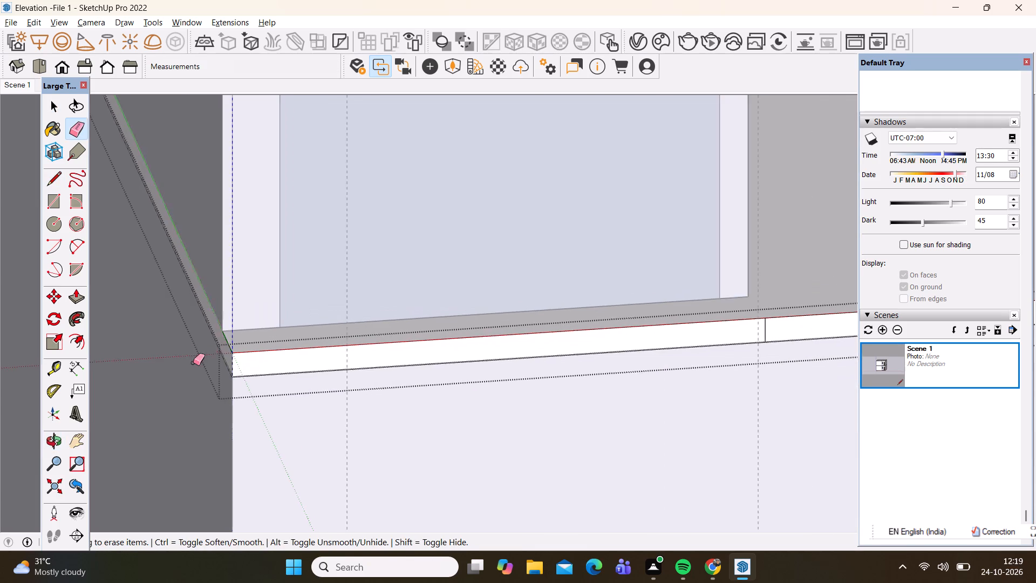
scroll(193, 363, down, 4)
middle_drag(306, 376, 251, 399)
key(r)
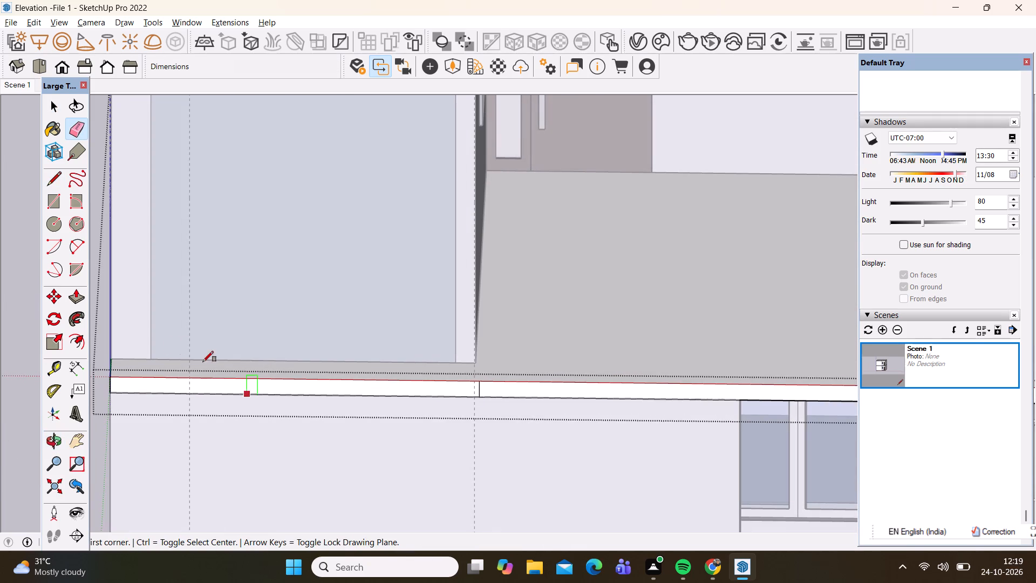
click(115, 360)
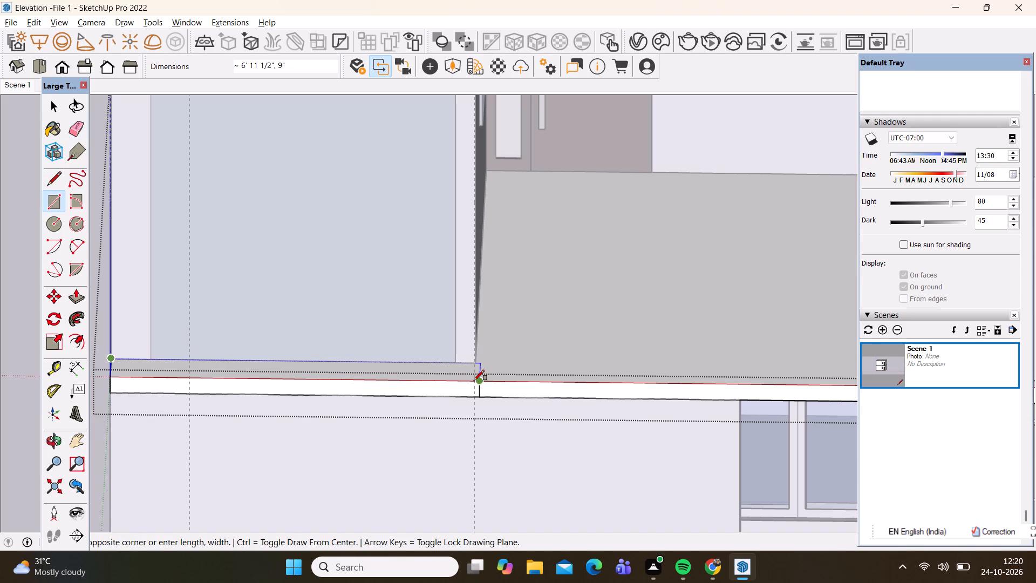
scroll(465, 387, up, 4)
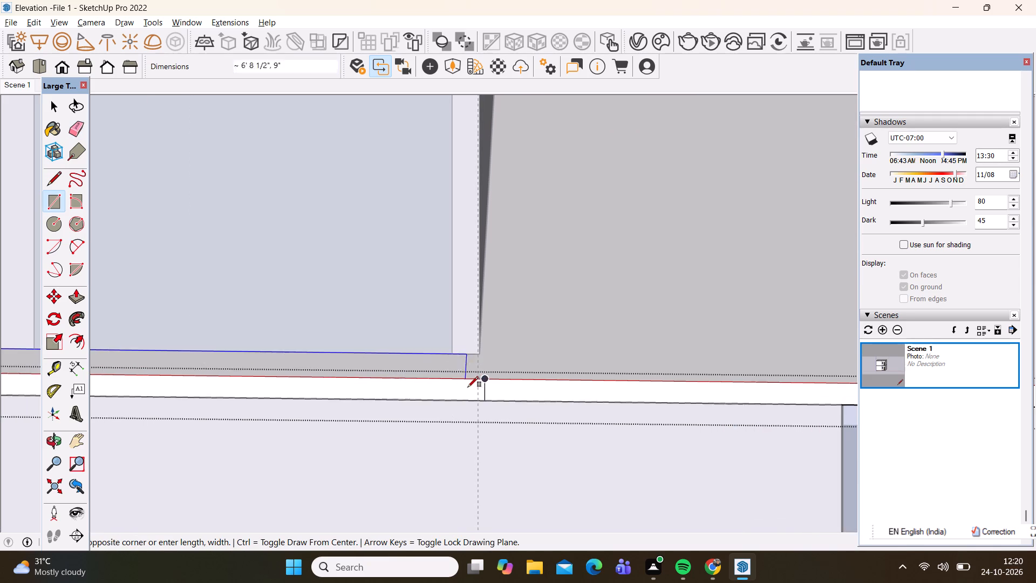
scroll(468, 387, up, 5)
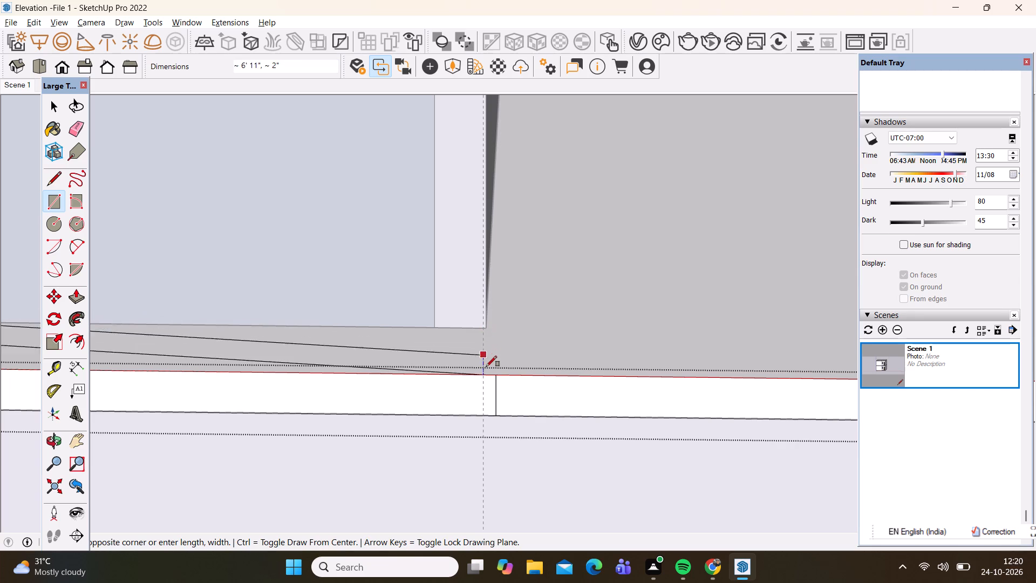
click(486, 372)
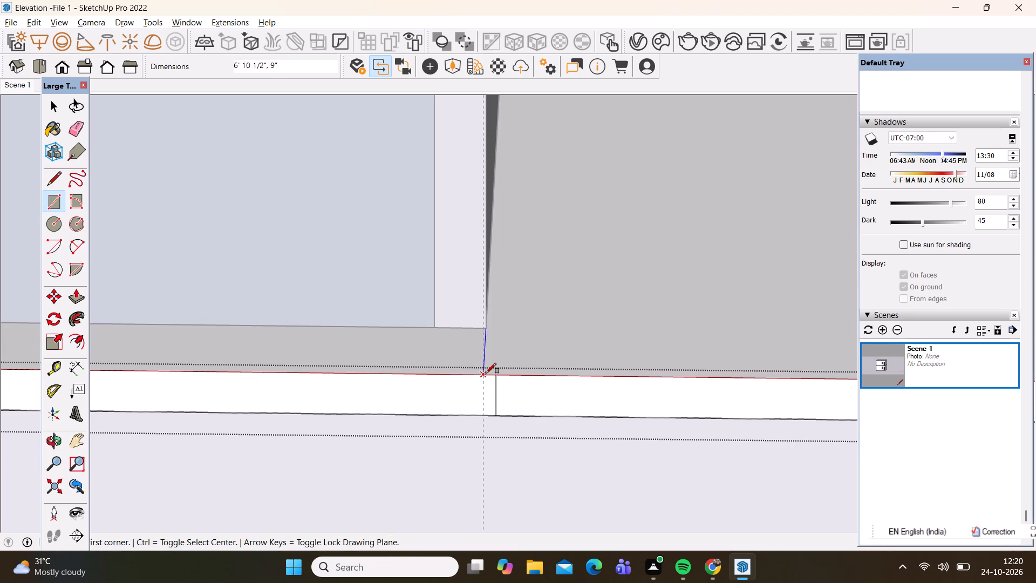
key(space)
Push the slab's front face segment below the set-back wall inward by 9", flush with the wall.
key(p)
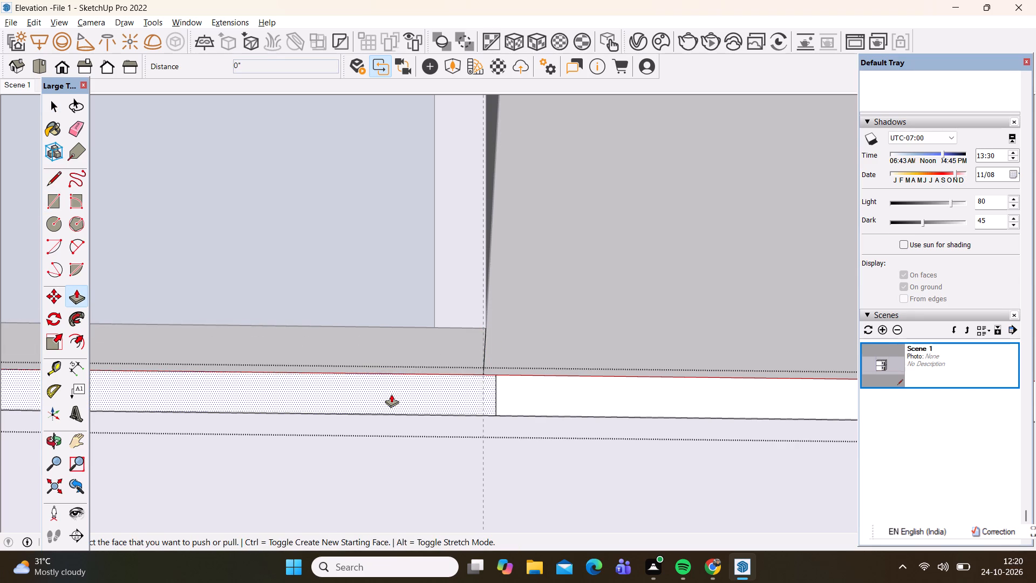
click(391, 394)
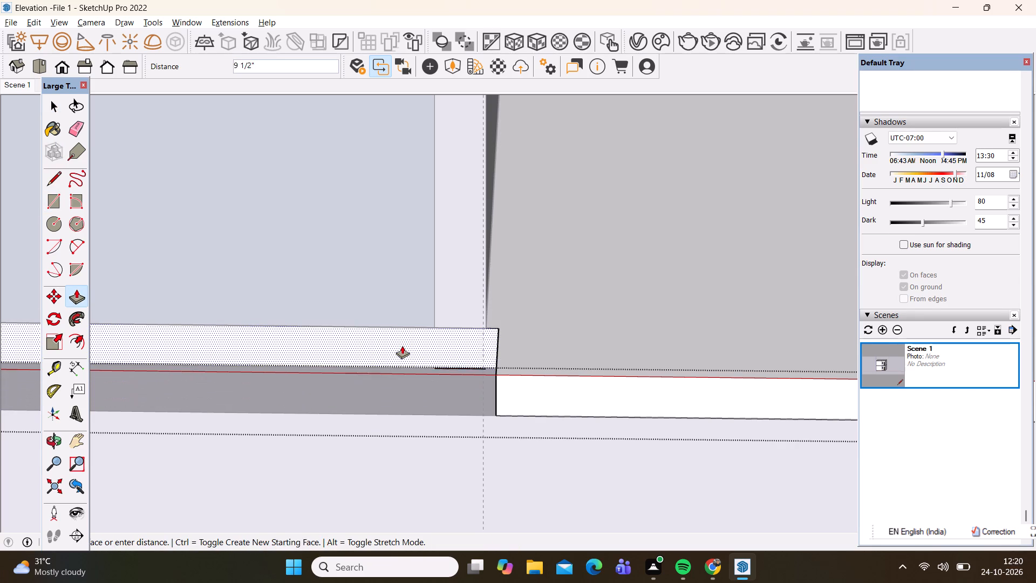
click(446, 326)
key(space)
Examine the slab's cut-back front edge below the set-back upper-storey wall.
scroll(477, 377, down, 14)
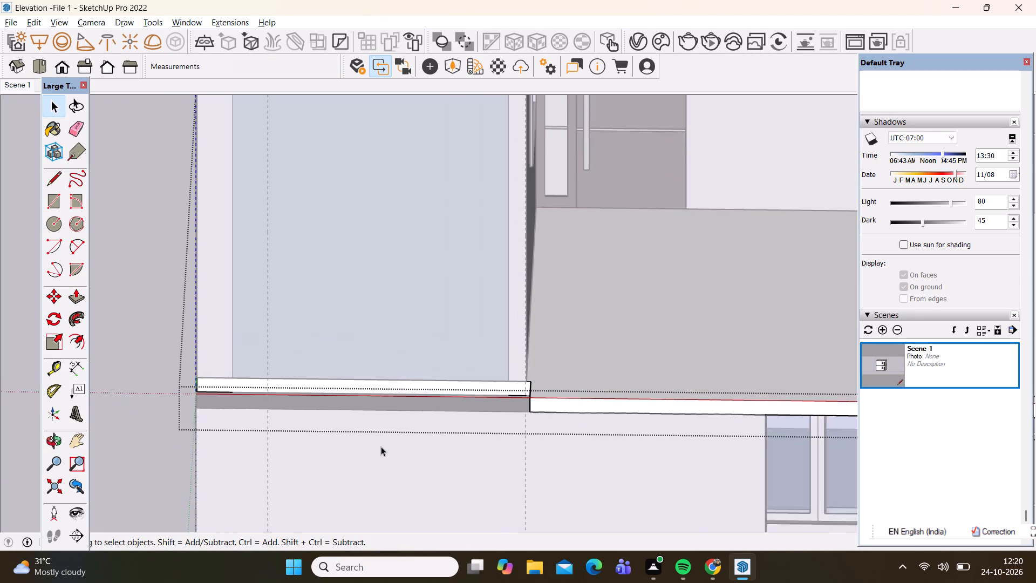
scroll(381, 446, down, 2)
scroll(278, 415, up, 7)
middle_drag(188, 430, 187, 397)
scroll(188, 425, down, 1)
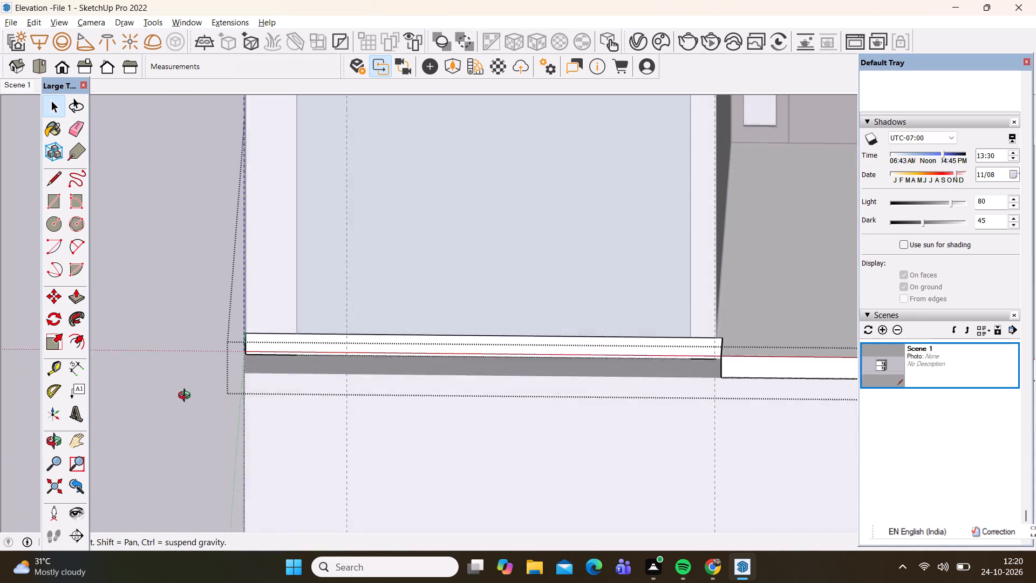
middle_drag(187, 397, 188, 417)
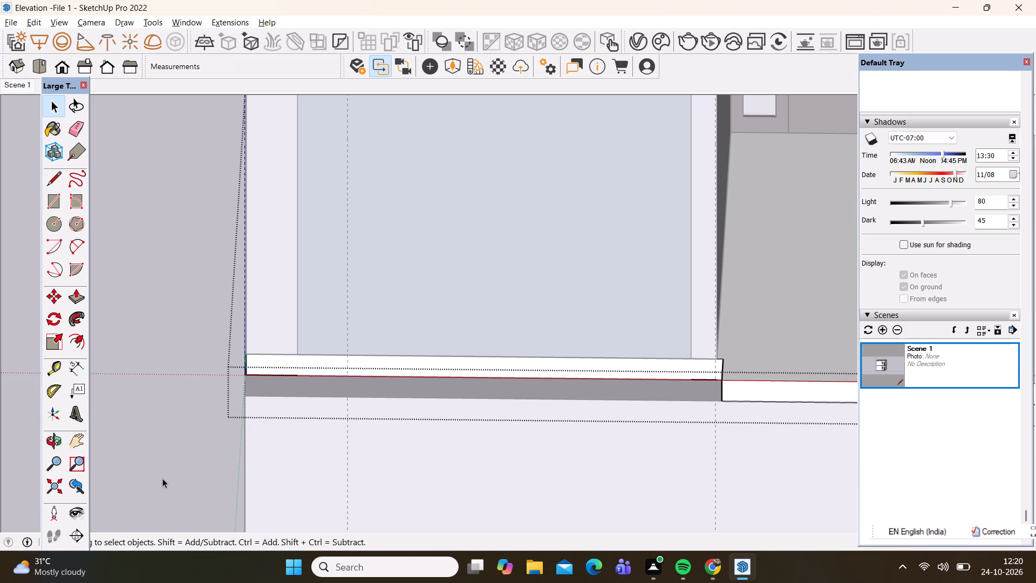
scroll(312, 371, up, 1)
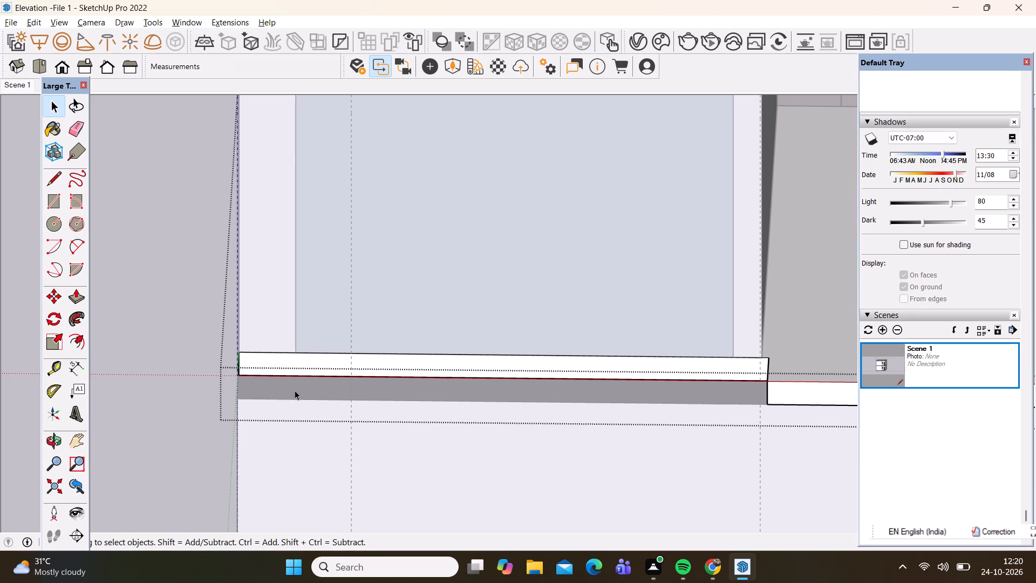
scroll(0, 396, down, 3)
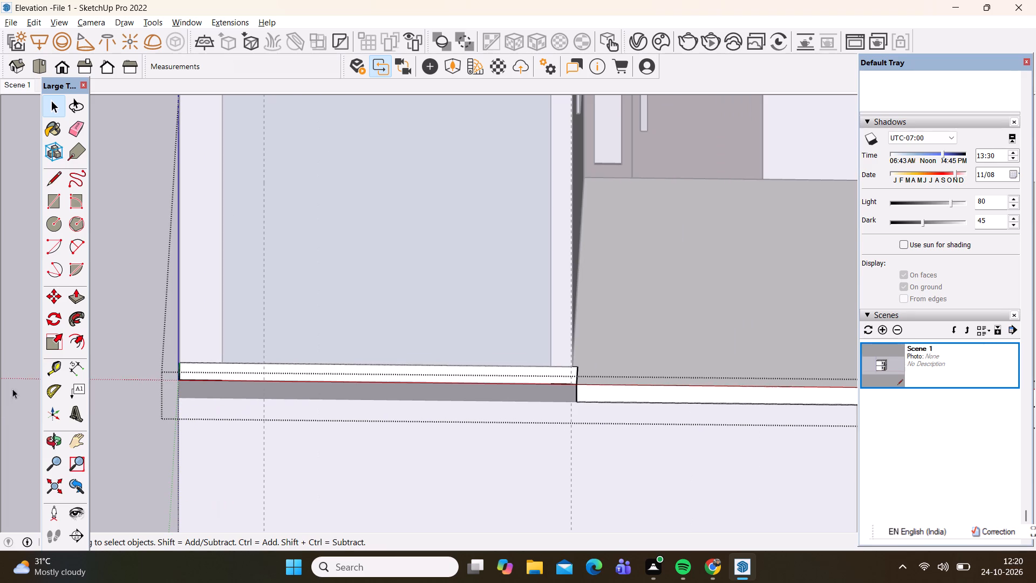
Push/Pull the small end face of the slab notch to sit flush with the set-back wall's side corner.
key(p)
scroll(465, 403, up, 3)
middle_drag(489, 456, 620, 472)
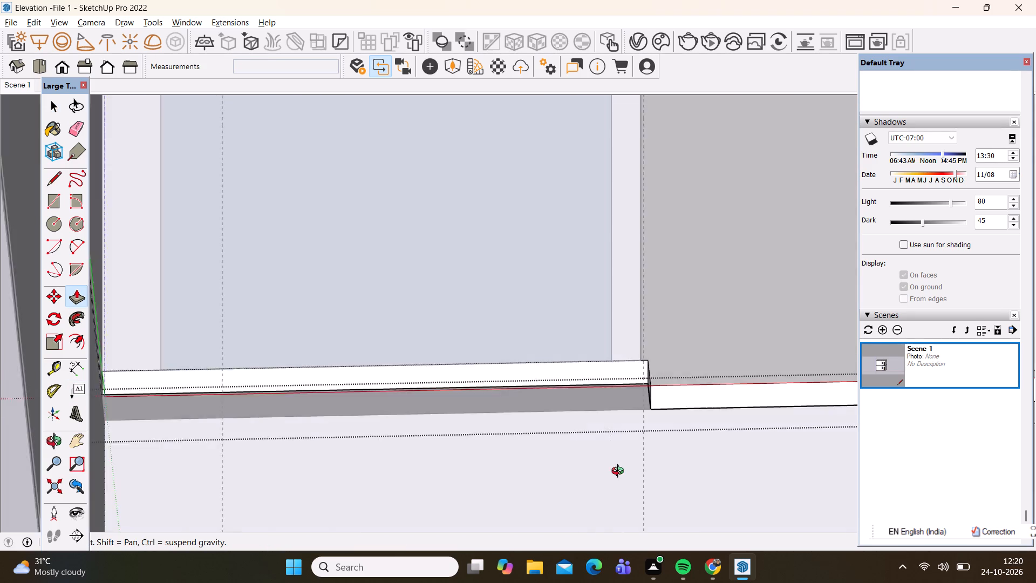
middle_drag(620, 472, 626, 467)
scroll(391, 398, down, 3)
scroll(621, 374, up, 7)
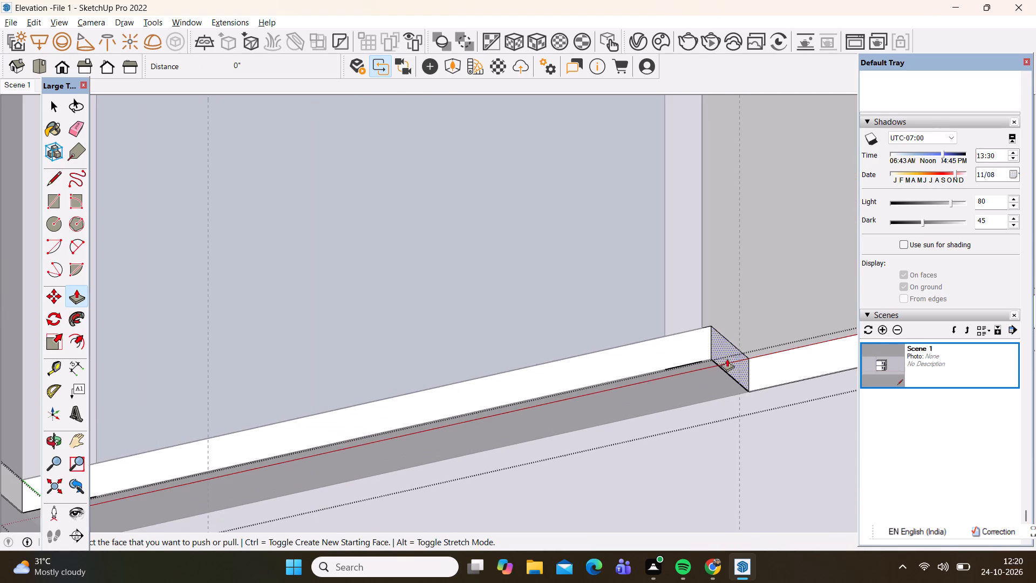
scroll(727, 358, up, 9)
click(720, 338)
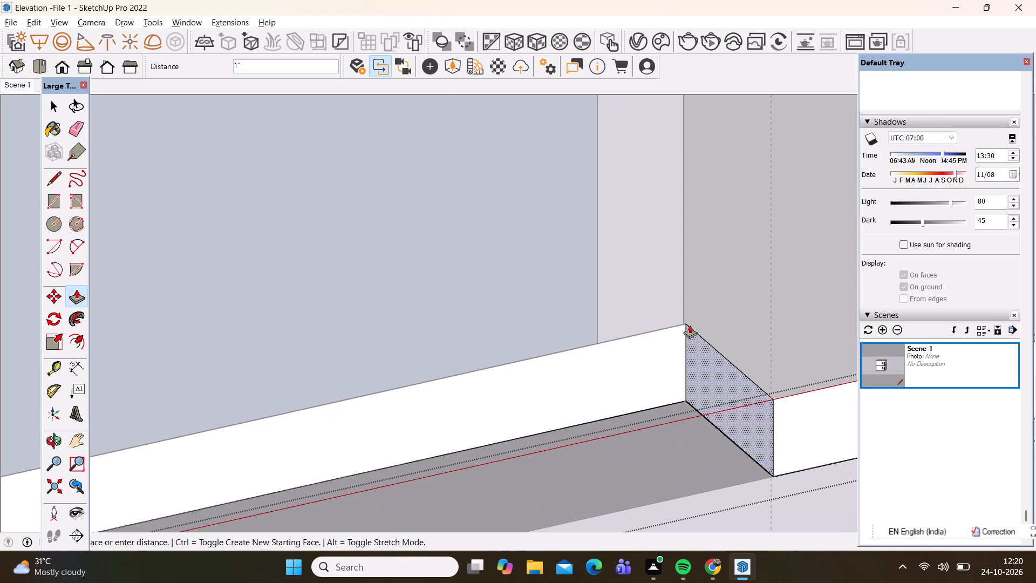
click(685, 318)
key(space)
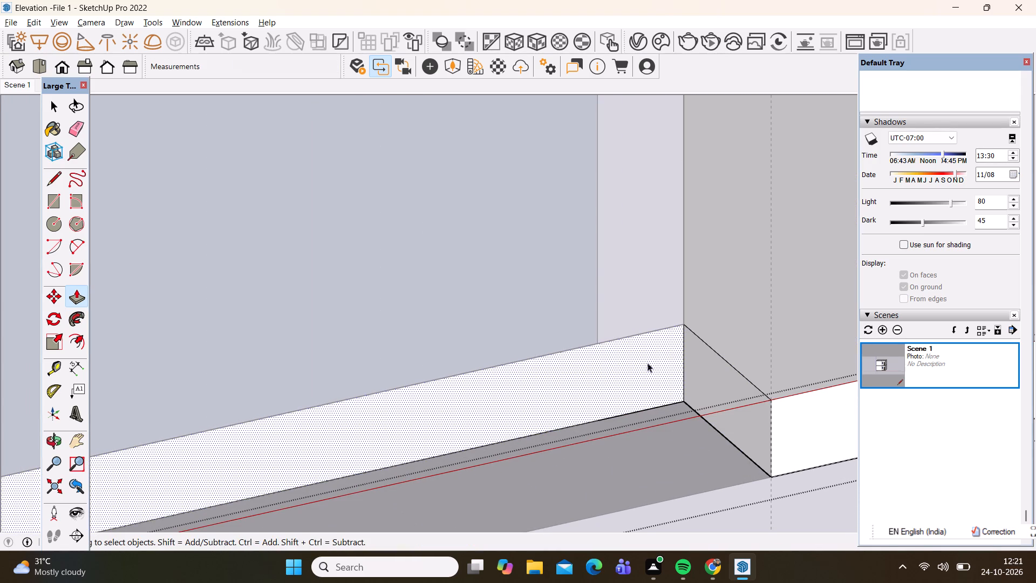
Examine the notched slab from several angles and in the saved Scene 1 view.
scroll(384, 379, down, 9)
middle_drag(598, 462, 319, 477)
scroll(589, 467, down, 1)
scroll(456, 340, down, 3)
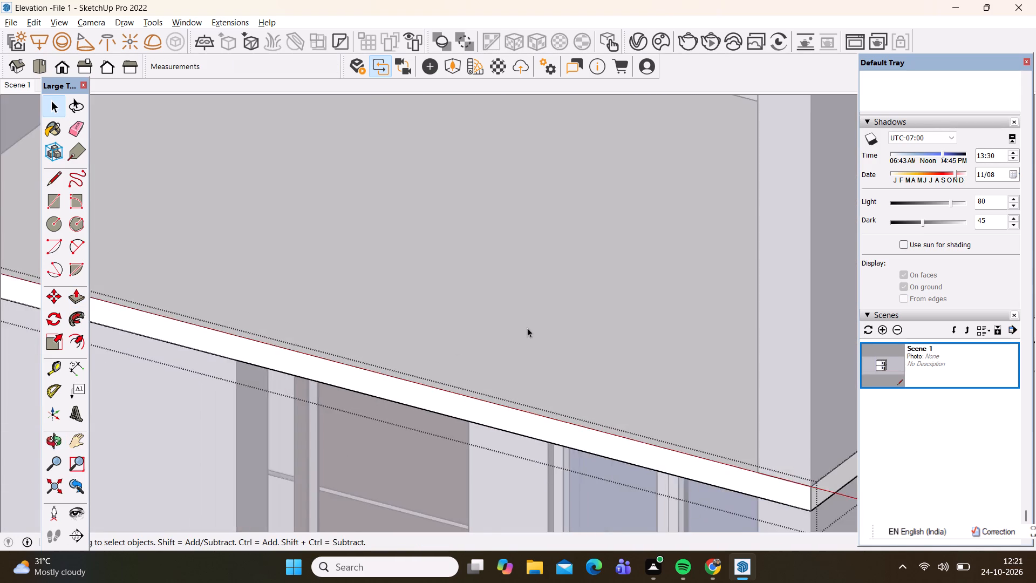
scroll(527, 328, down, 6)
scroll(355, 418, down, 9)
scroll(290, 401, down, 1)
middle_drag(290, 402, 434, 423)
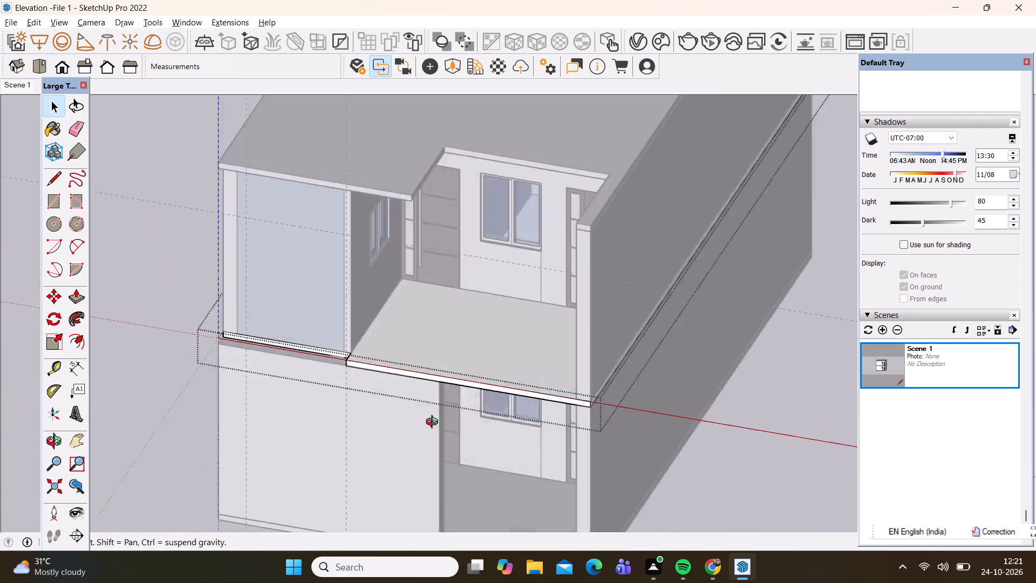
middle_drag(434, 423, 448, 395)
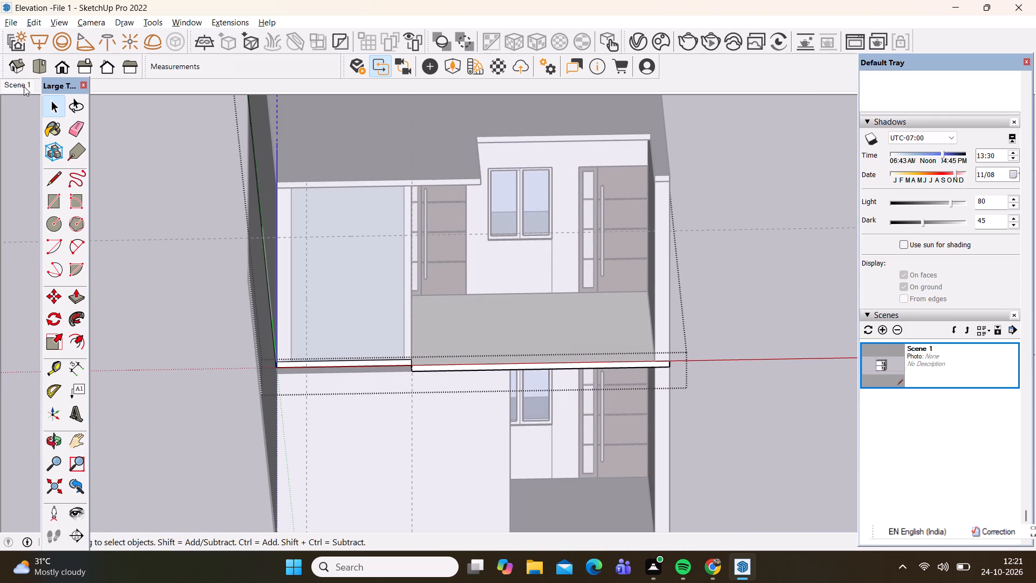
click(24, 86)
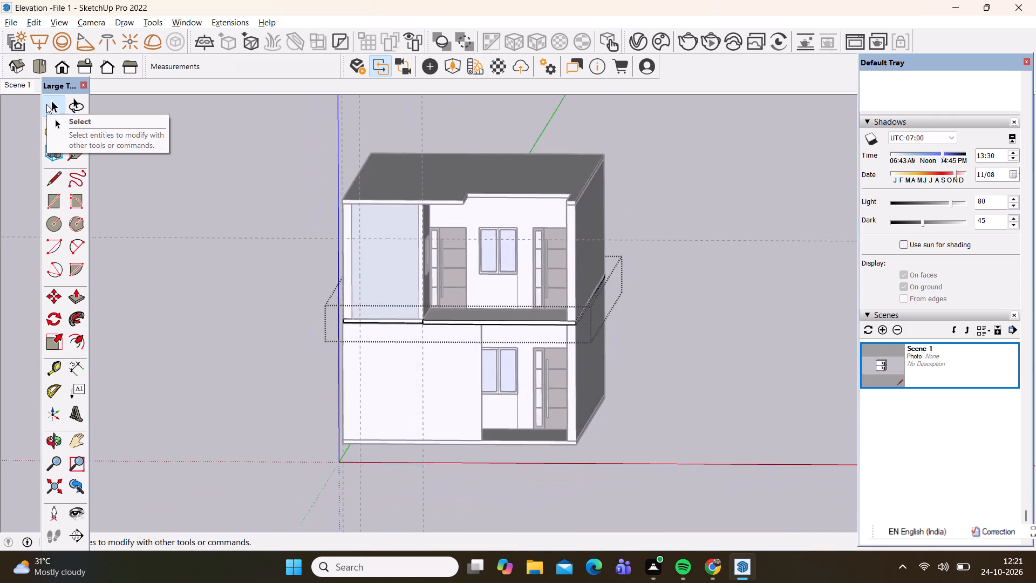
scroll(325, 310, up, 3)
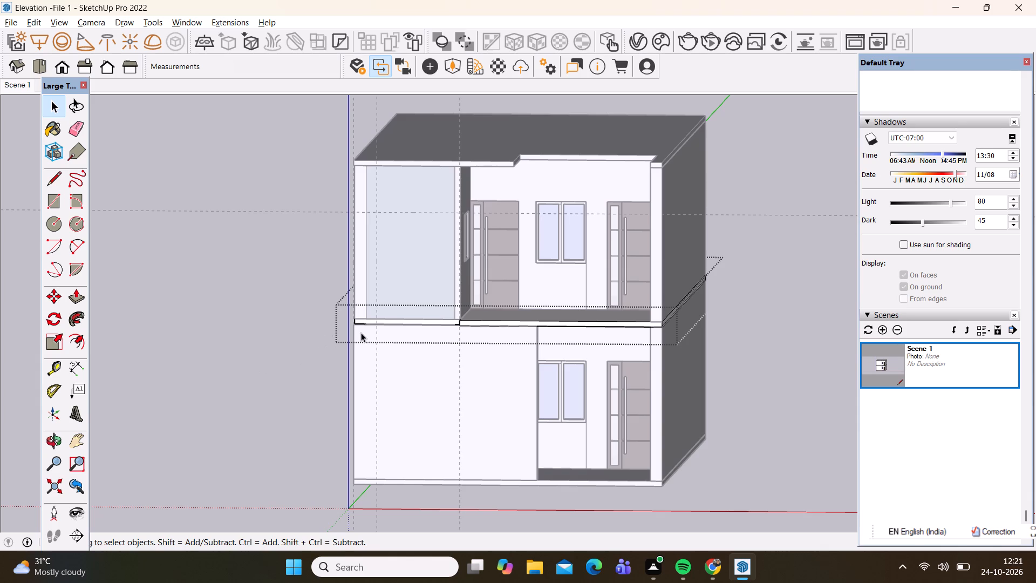
scroll(440, 323, up, 2)
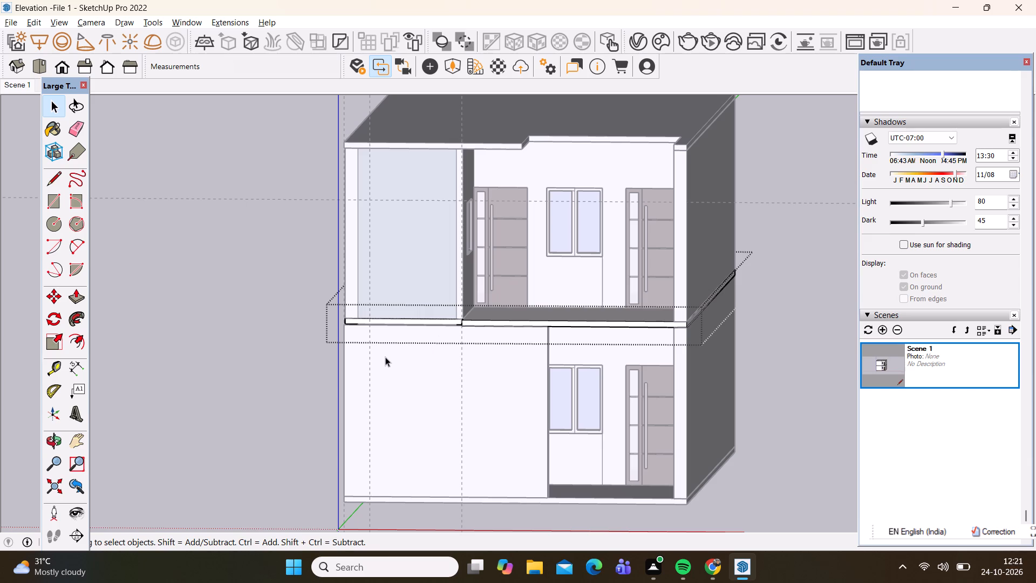
scroll(450, 349, up, 2)
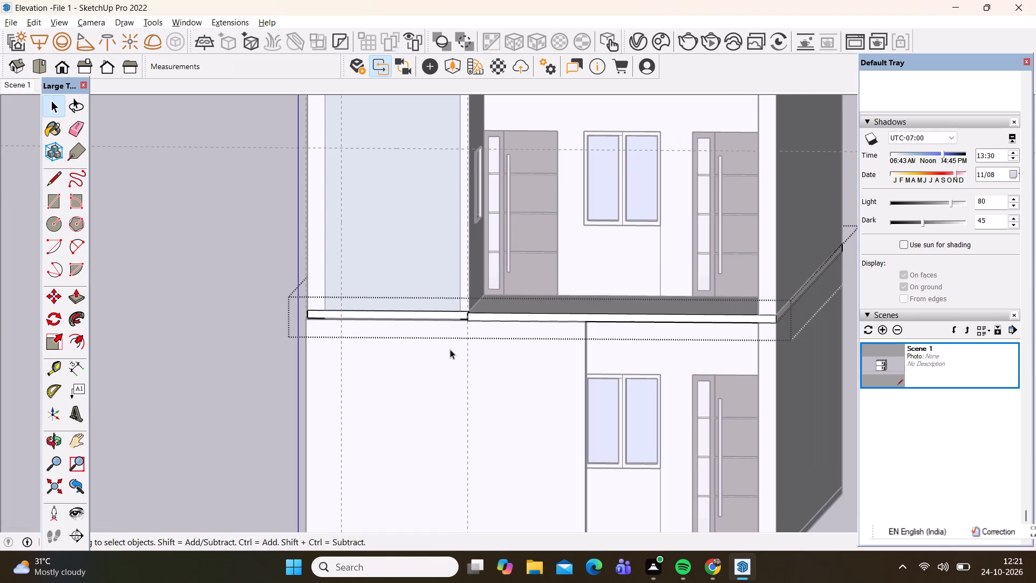
Leave the floor slab group.
key(space)
click(180, 308)
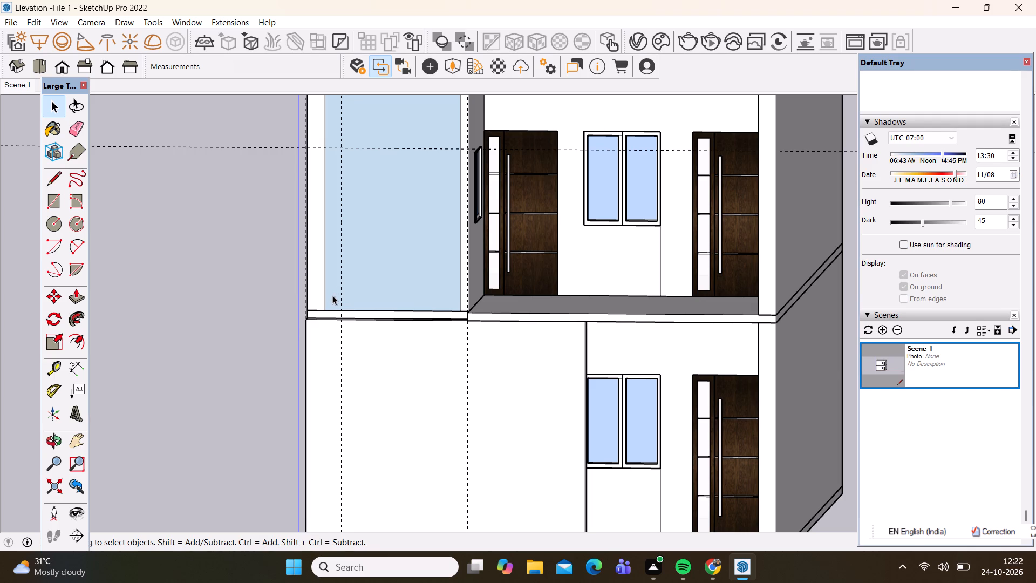
Inside the ground-floor wall group, draw a vertical line down the front wall from the slab notch corner to the wall's bottom edge.
scroll(317, 317, up, 1)
scroll(241, 284, down, 7)
middle_drag(227, 290, 275, 429)
scroll(231, 299, down, 1)
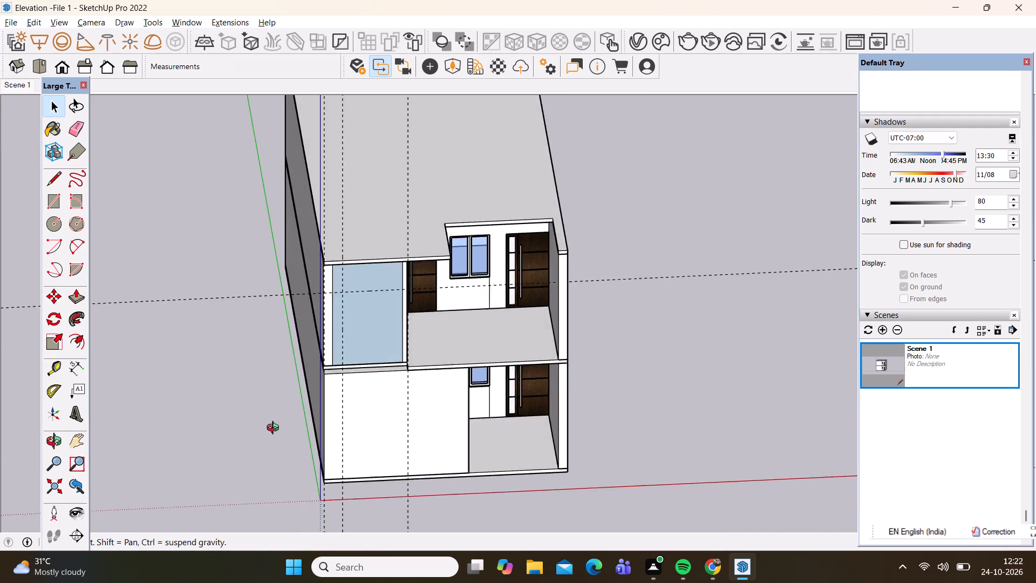
middle_drag(275, 429, 272, 465)
scroll(381, 455, up, 7)
scroll(449, 394, up, 3)
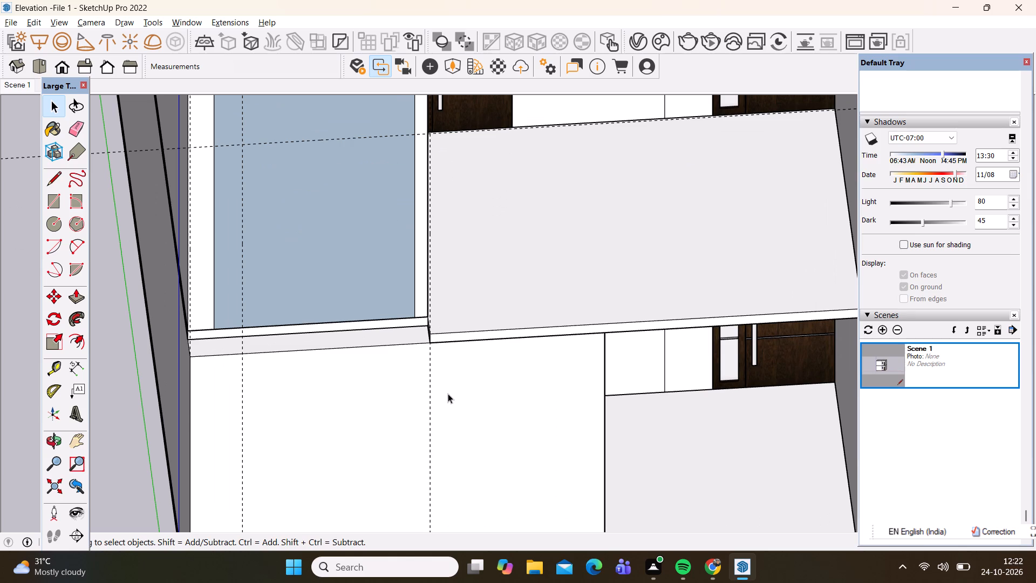
key(l)
key(space)
double_click(399, 378)
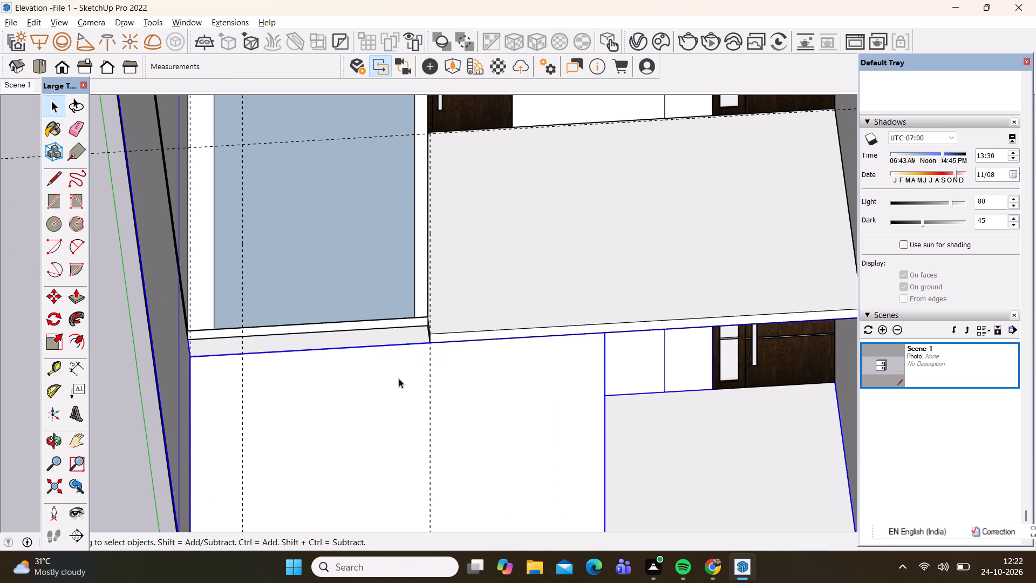
key(l)
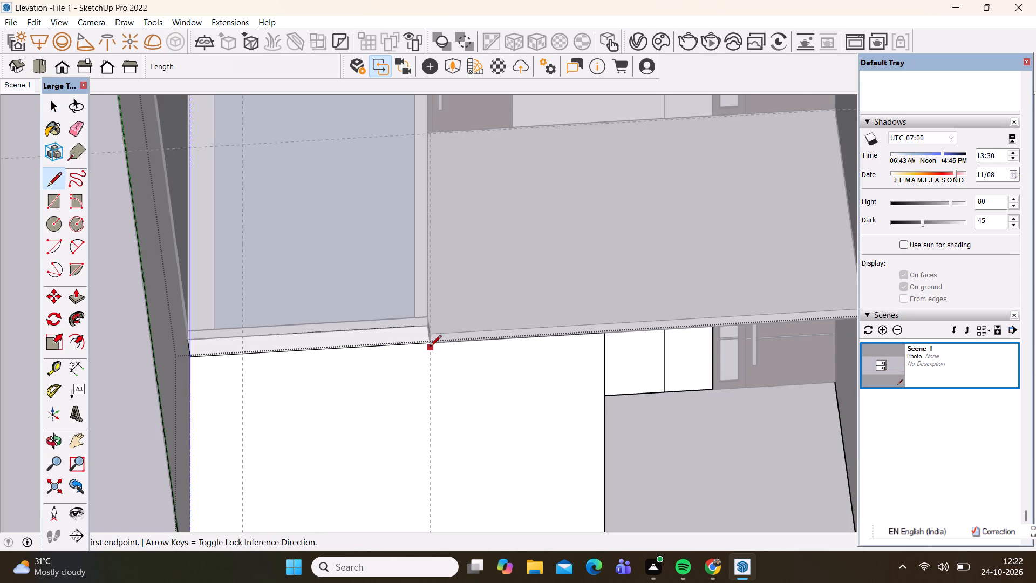
click(431, 347)
scroll(381, 307, down, 7)
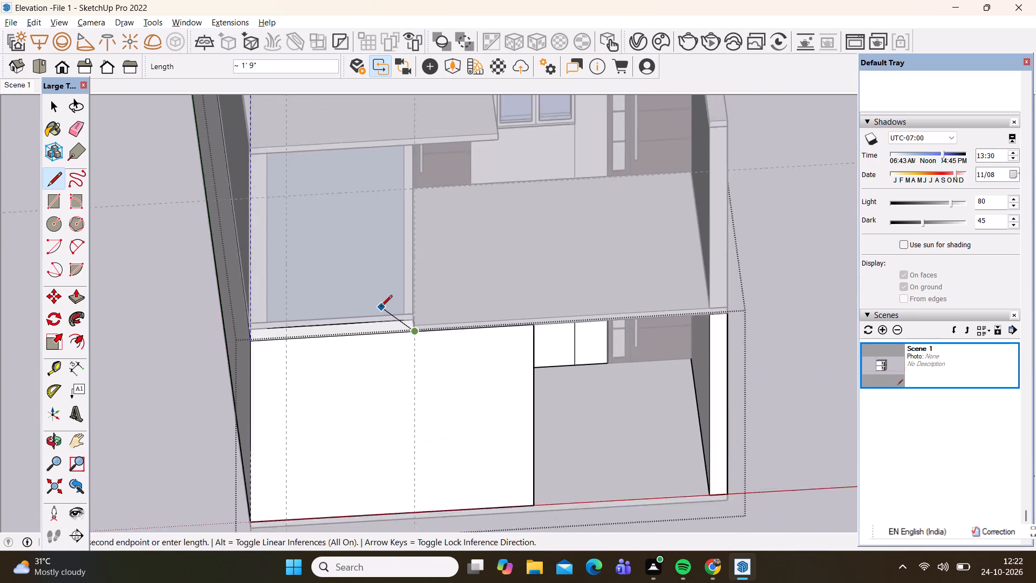
click(406, 463)
key(space)
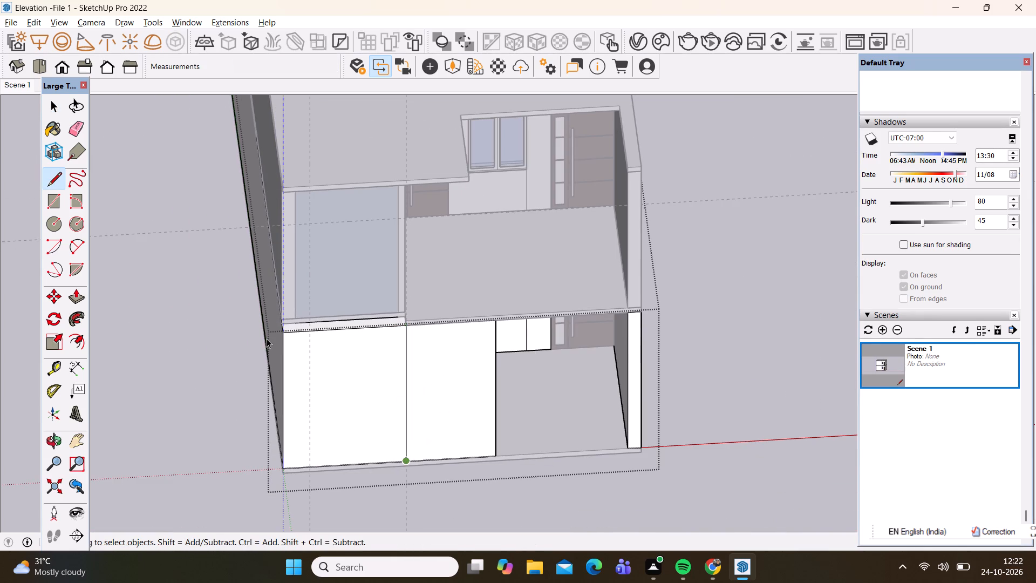
Draw a 9" deep rectangle on the ground-floor wall's exposed top, from the outer corner to the top of the vertical line.
scroll(267, 338, up, 11)
key(r)
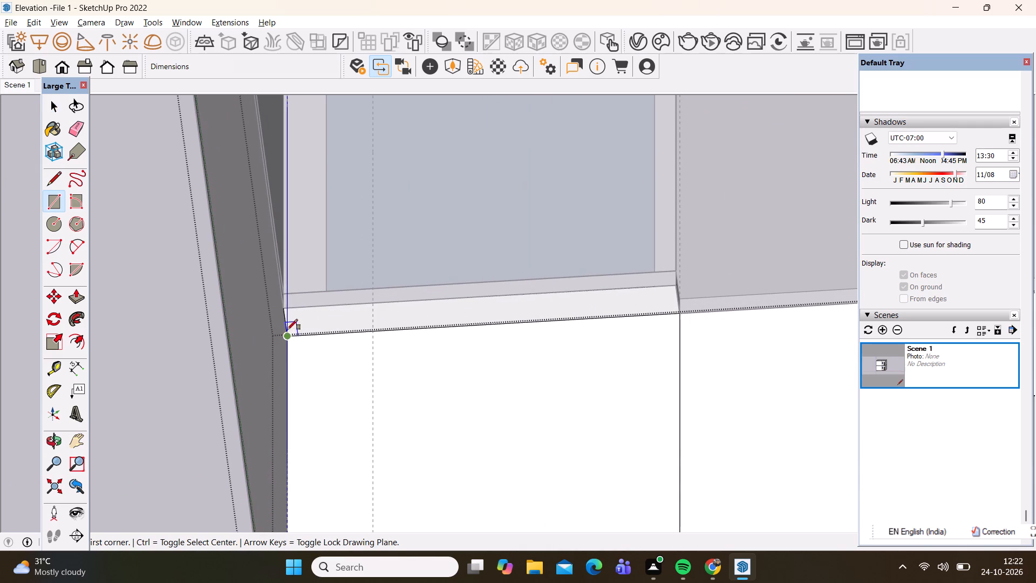
click(285, 310)
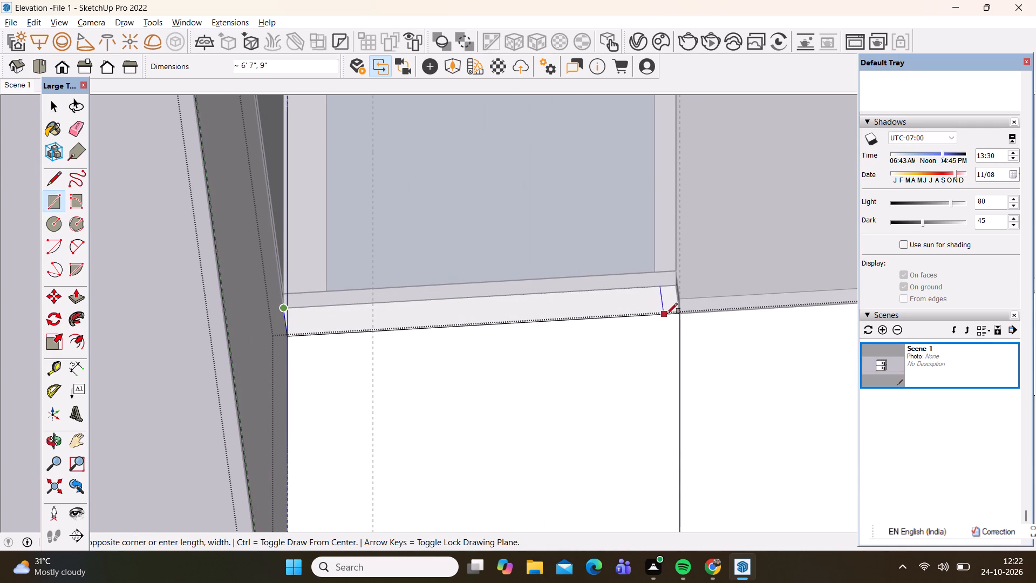
click(677, 313)
key(space)
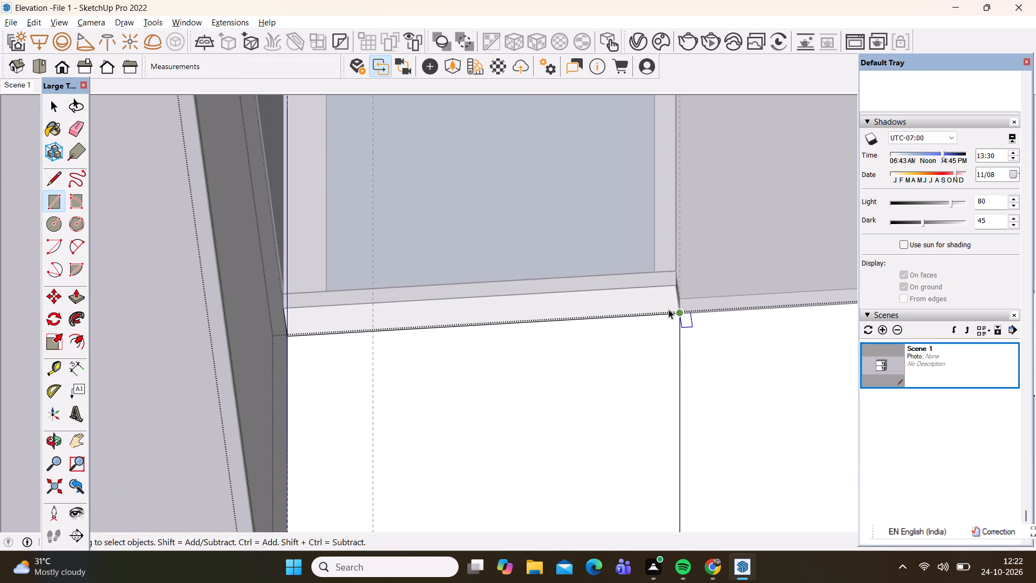
Push/Pull the rectangle upward about 2' 1 1/2" in front of the set-back upper-storey wall.
key(p)
click(615, 304)
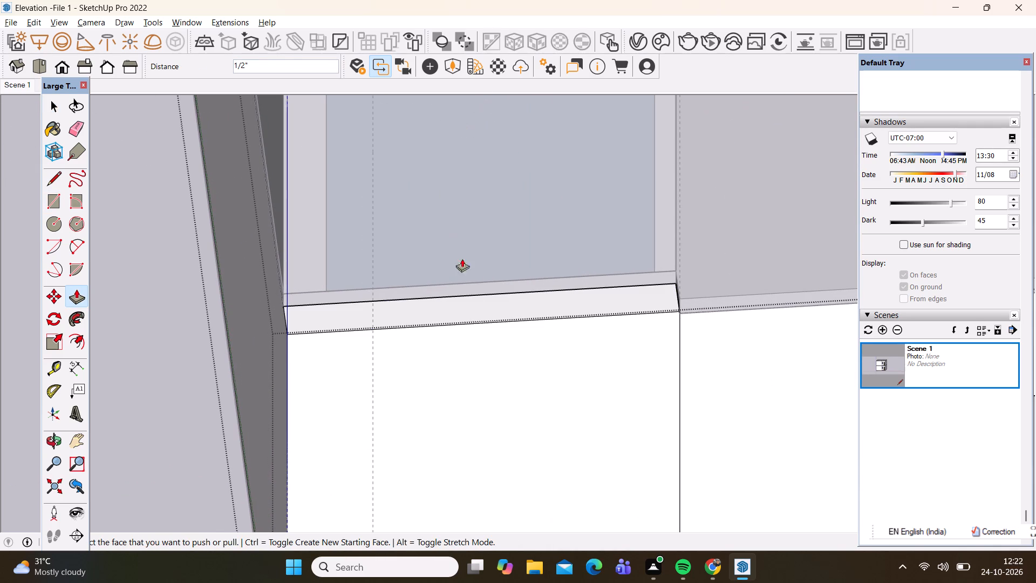
drag(350, 313, 346, 221)
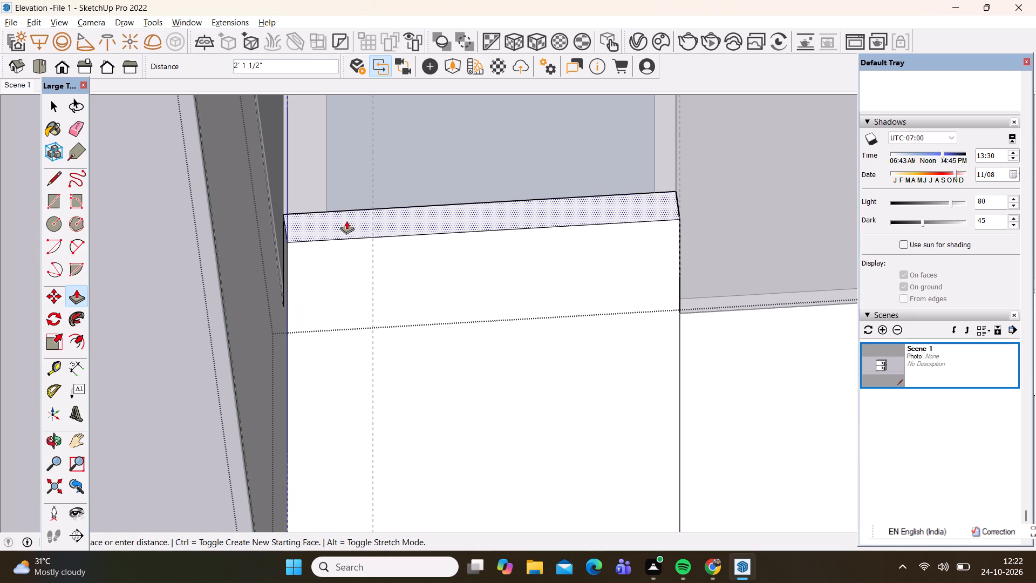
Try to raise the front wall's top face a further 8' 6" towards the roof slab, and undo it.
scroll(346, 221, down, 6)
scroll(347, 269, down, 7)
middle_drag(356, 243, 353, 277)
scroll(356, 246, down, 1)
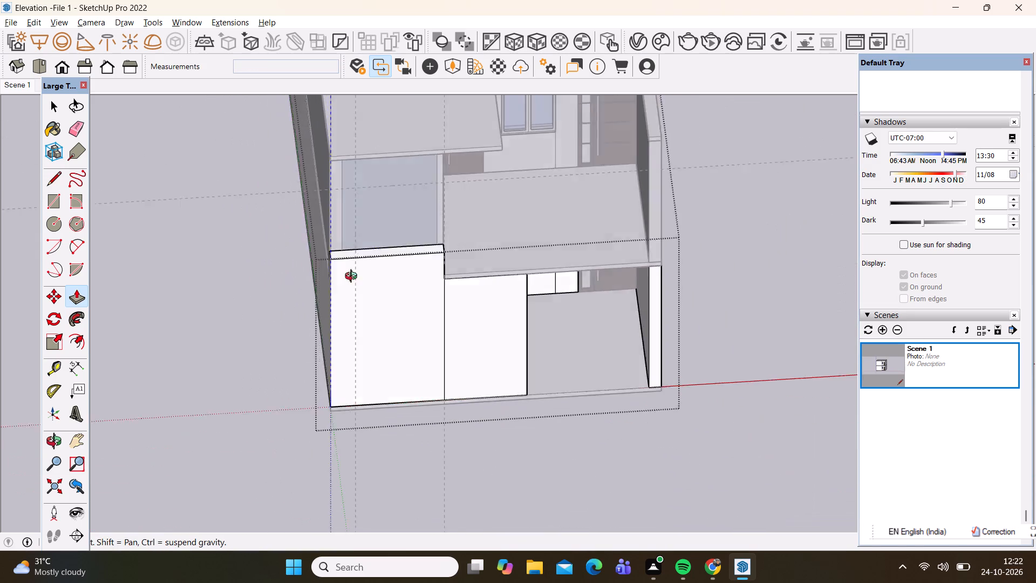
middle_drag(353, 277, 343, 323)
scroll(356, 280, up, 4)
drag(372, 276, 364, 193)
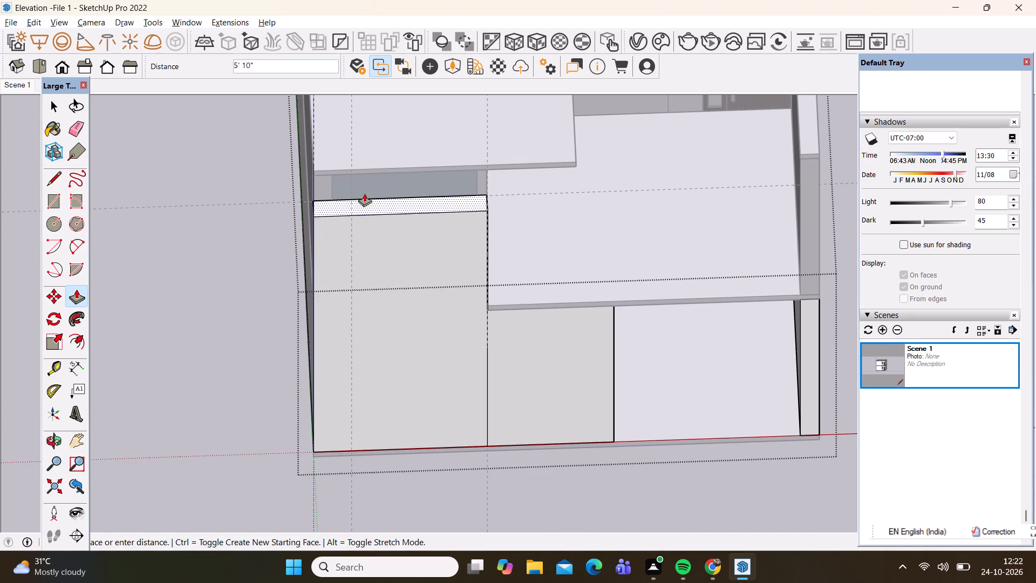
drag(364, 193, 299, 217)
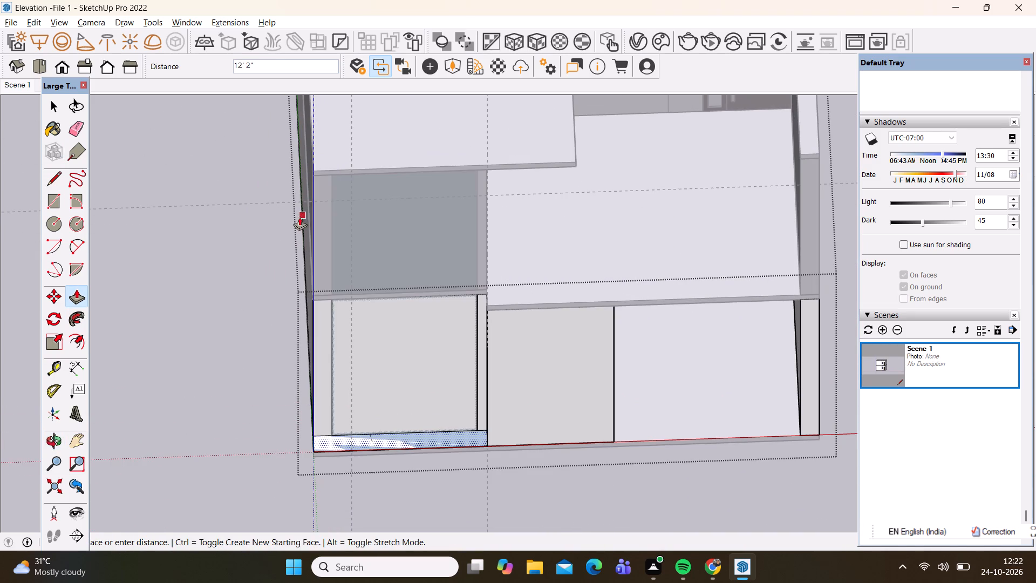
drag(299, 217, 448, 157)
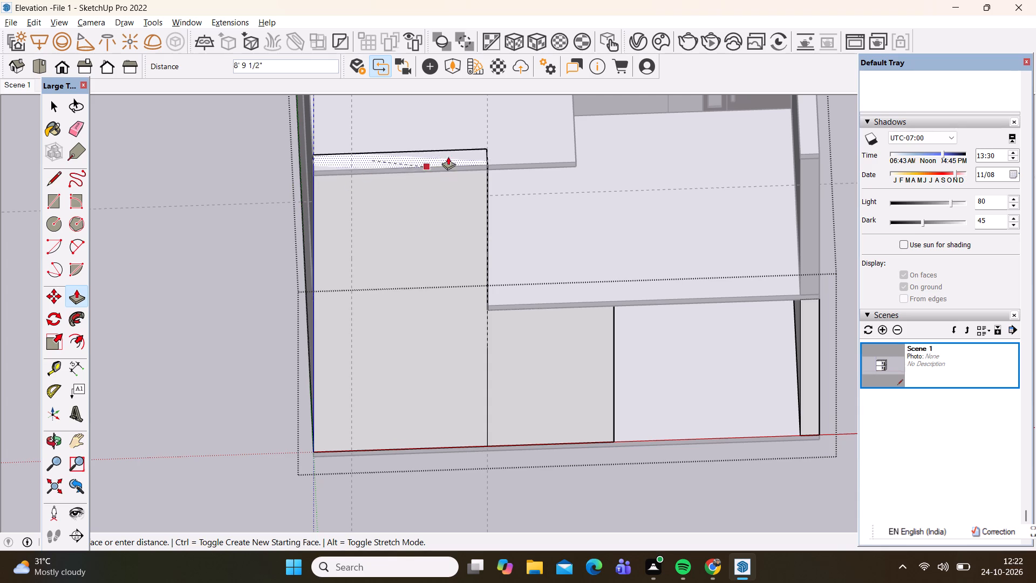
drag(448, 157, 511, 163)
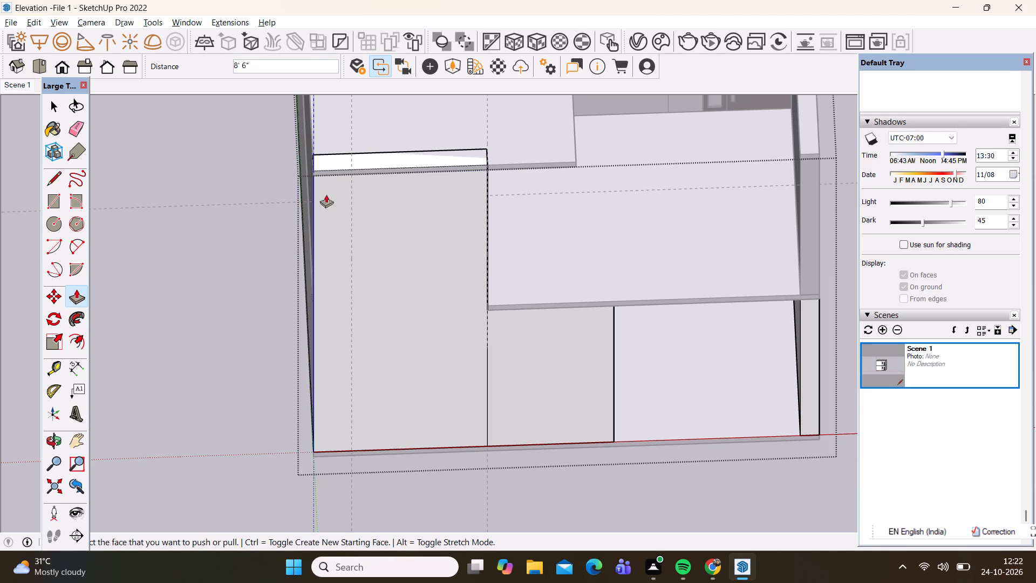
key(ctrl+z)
Leave the ground-floor wall group.
scroll(323, 202, up, 4)
middle_drag(351, 273, 328, 206)
scroll(350, 273, down, 1)
scroll(294, 304, down, 6)
key(space)
click(196, 257)
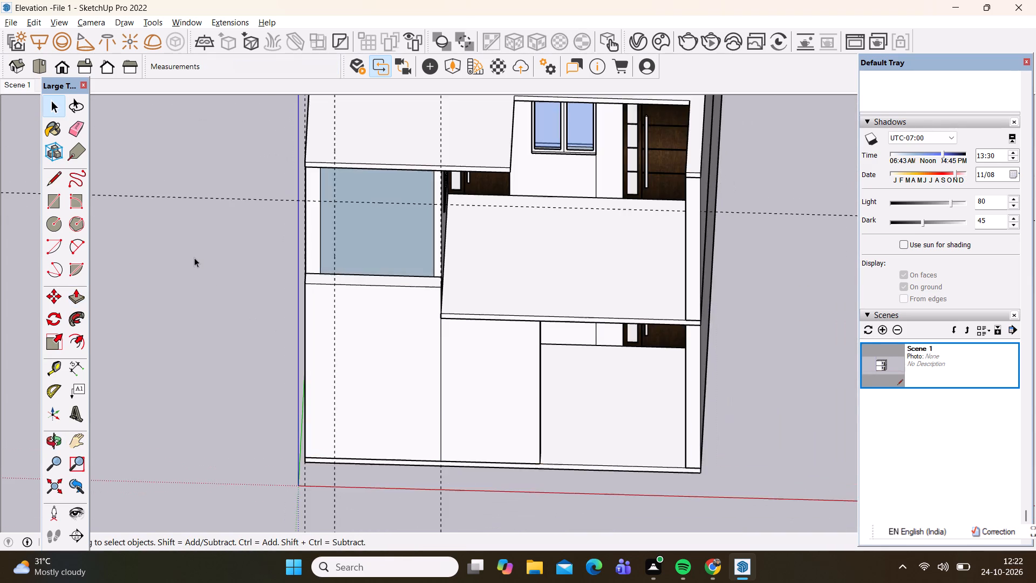
Inside the ground-floor wall group, Push/Pull the front wall's top face up about 8' 2" to the underside of the roof slab.
scroll(317, 108, up, 7)
key(p)
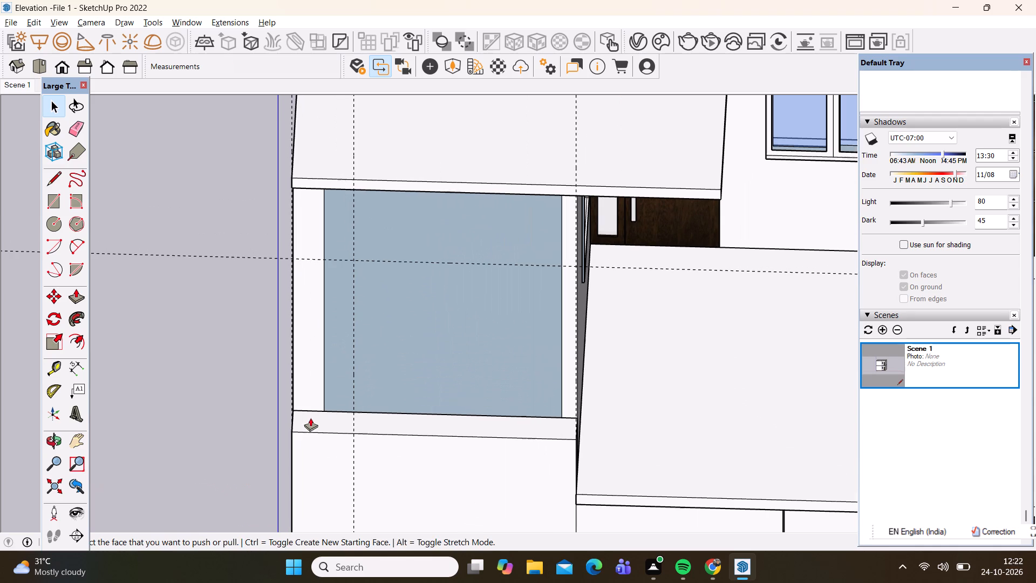
key(space)
double_click(309, 421)
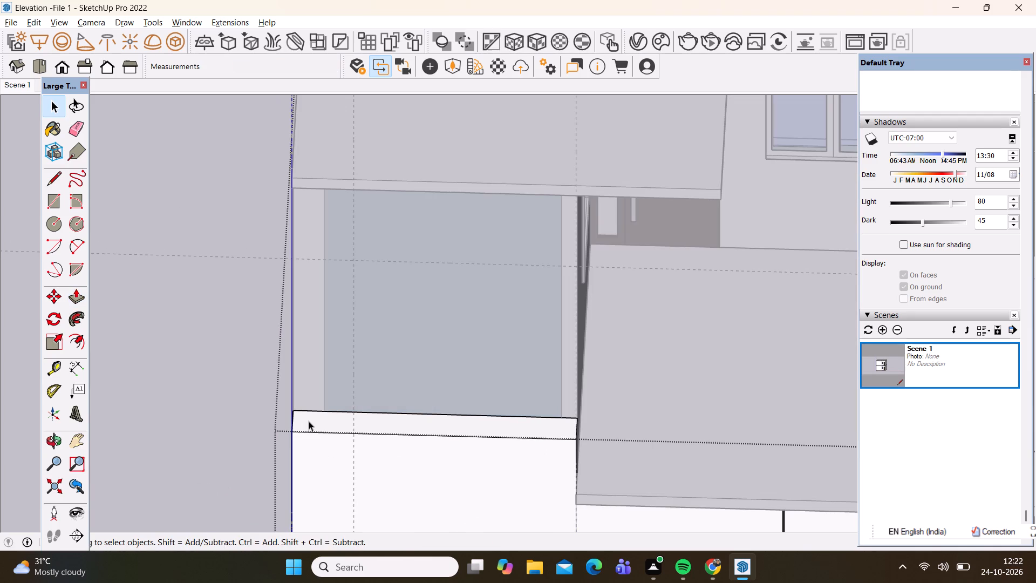
key(p)
click(308, 421)
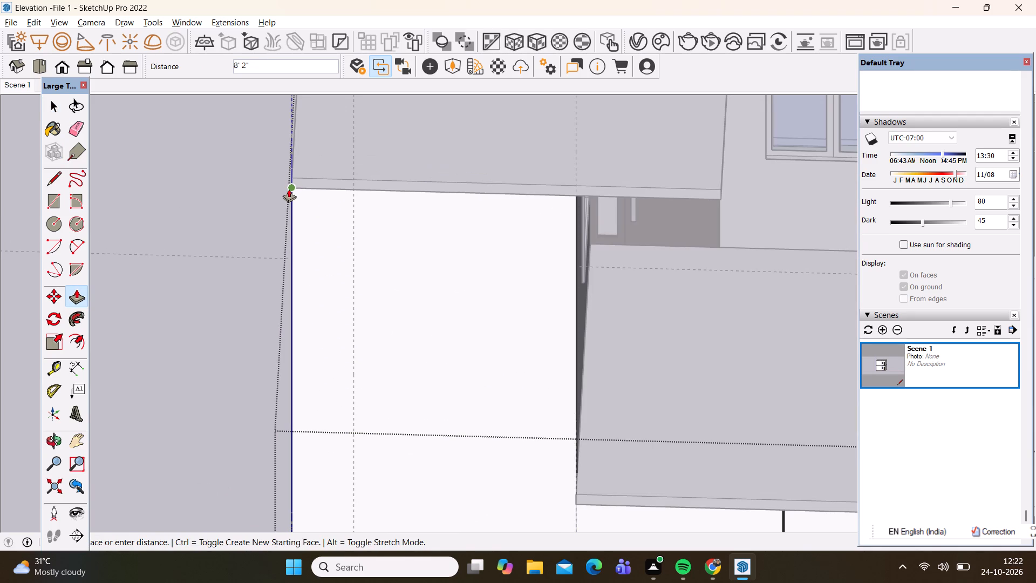
click(289, 189)
key(space)
click(181, 282)
Examine the extended front wall from several sides, checking how it meets the roof slab and the upper-storey wall.
middle_drag(310, 402, 333, 286)
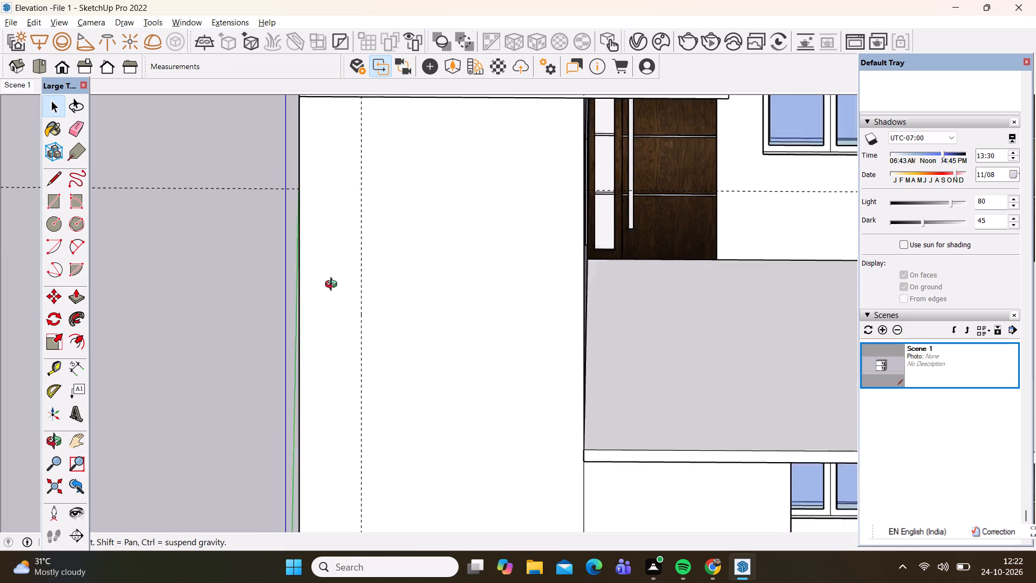
middle_drag(333, 286, 166, 412)
scroll(265, 109, up, 3)
scroll(297, 164, up, 4)
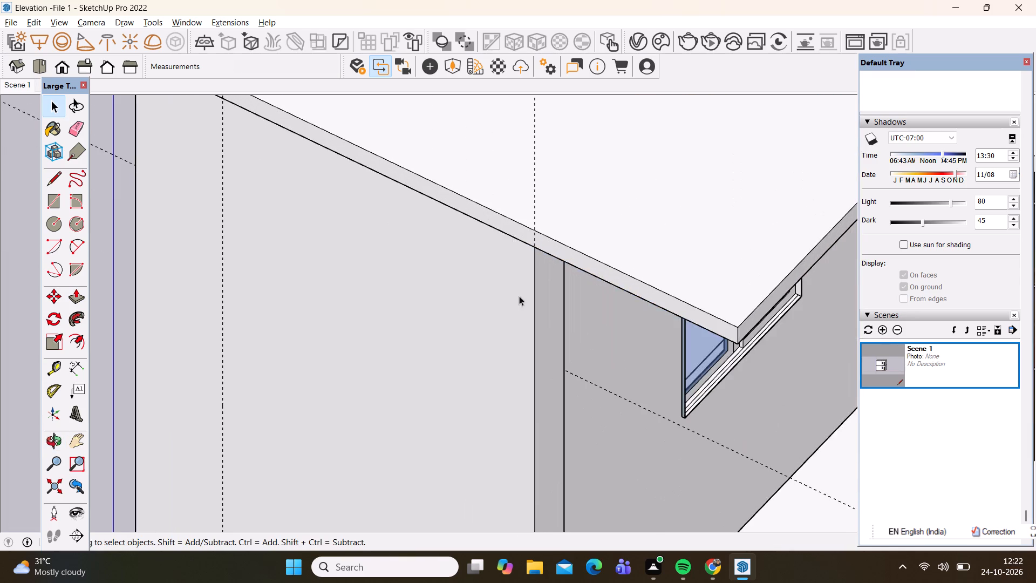
middle_drag(520, 354, 657, 378)
scroll(657, 378, down, 4)
scroll(512, 430, down, 6)
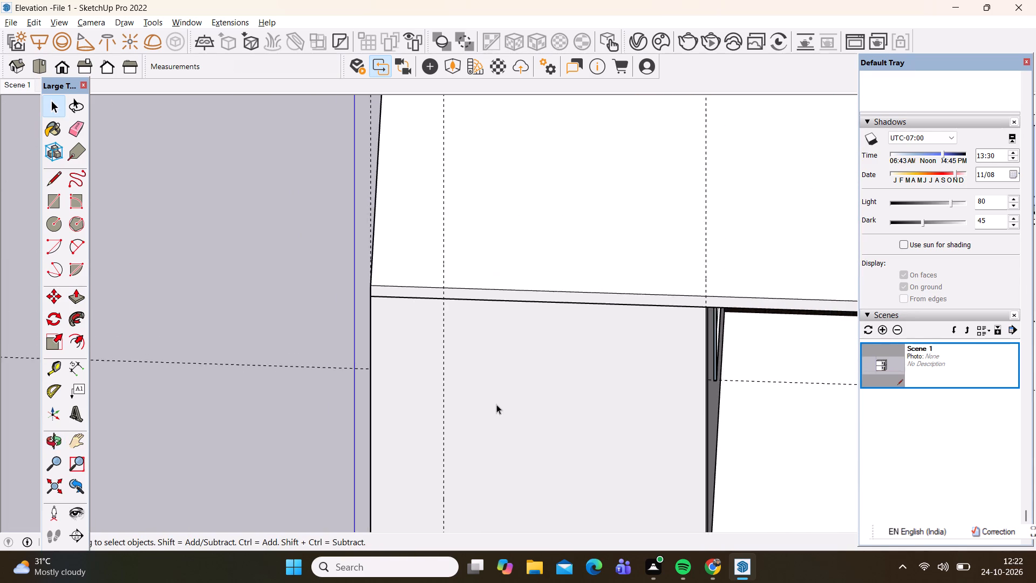
scroll(496, 404, down, 2)
middle_drag(505, 472, 520, 342)
scroll(505, 456, down, 1)
scroll(353, 28, up, 8)
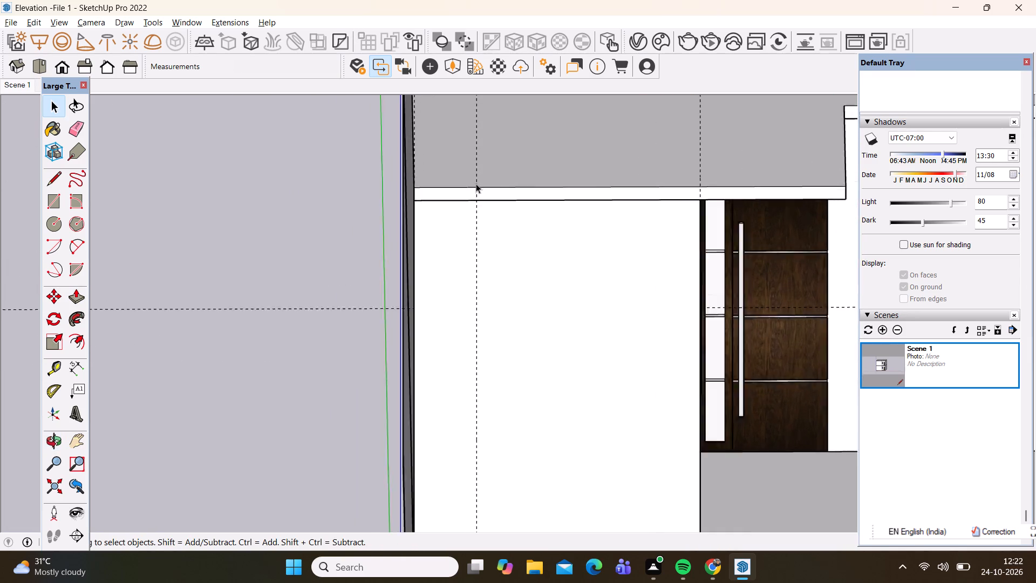
scroll(476, 184, up, 4)
middle_drag(394, 283, 214, 201)
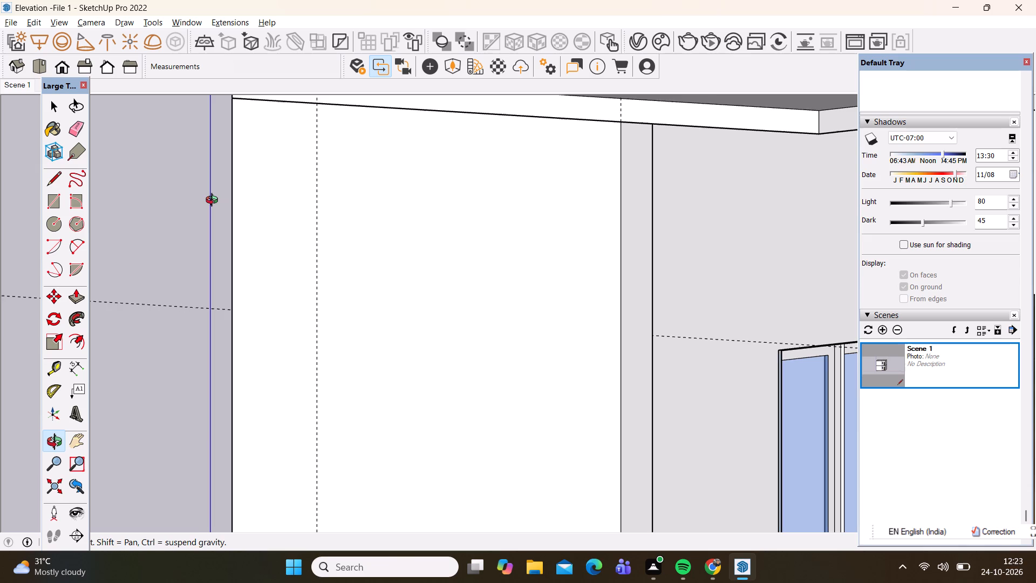
middle_drag(214, 201, 146, 191)
scroll(153, 275, down, 3)
scroll(278, 231, down, 4)
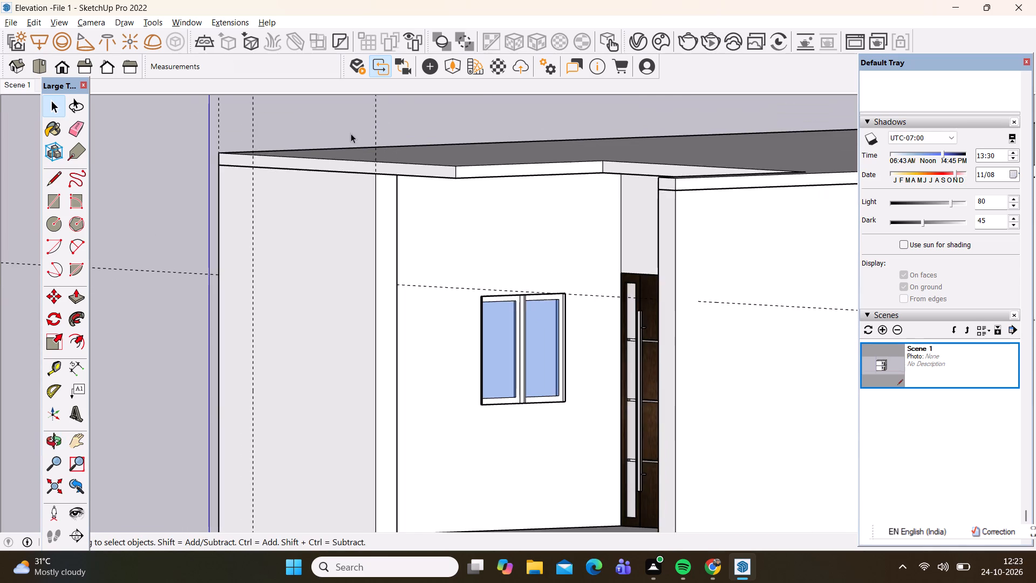
scroll(351, 133, up, 8)
middle_drag(408, 231, 583, 259)
scroll(564, 251, down, 12)
scroll(467, 253, up, 1)
scroll(454, 242, down, 4)
scroll(454, 242, up, 1)
scroll(454, 242, down, 13)
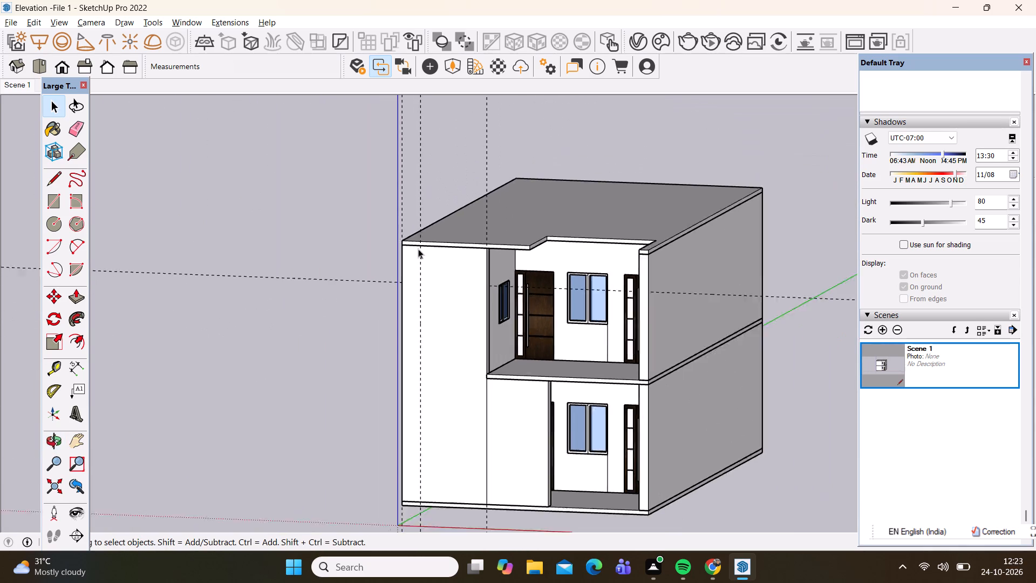
middle_drag(384, 267, 486, 321)
scroll(482, 321, up, 2)
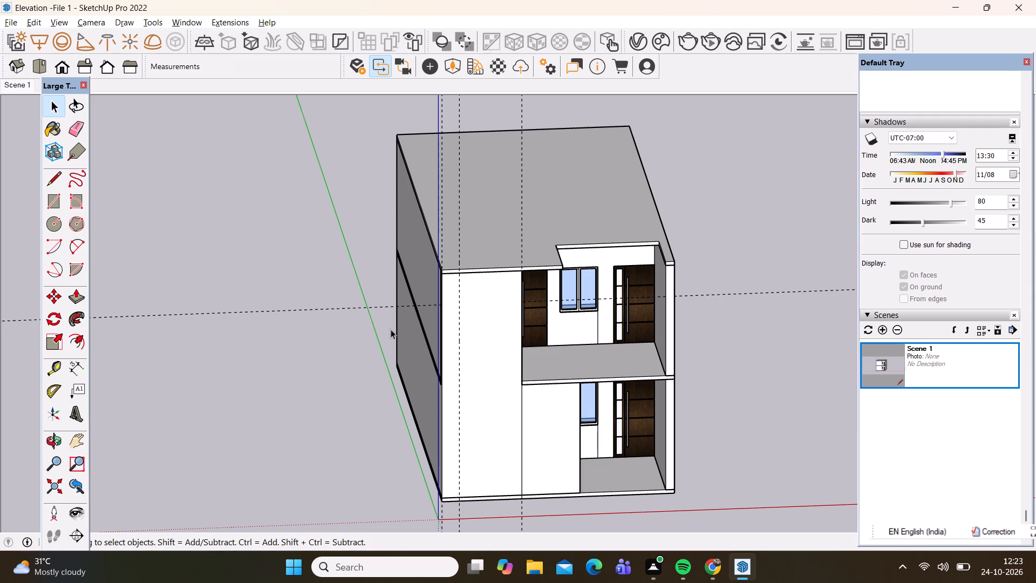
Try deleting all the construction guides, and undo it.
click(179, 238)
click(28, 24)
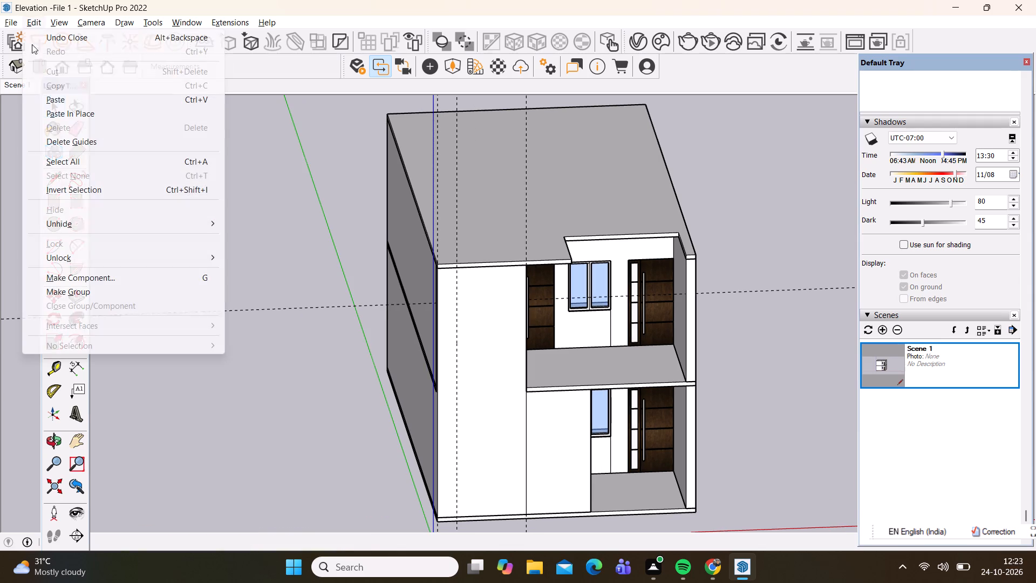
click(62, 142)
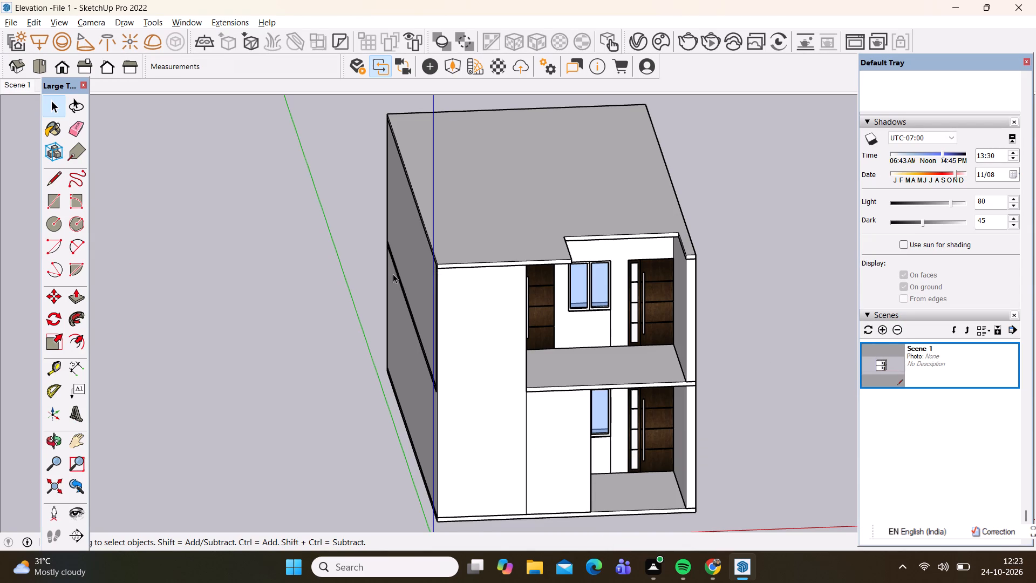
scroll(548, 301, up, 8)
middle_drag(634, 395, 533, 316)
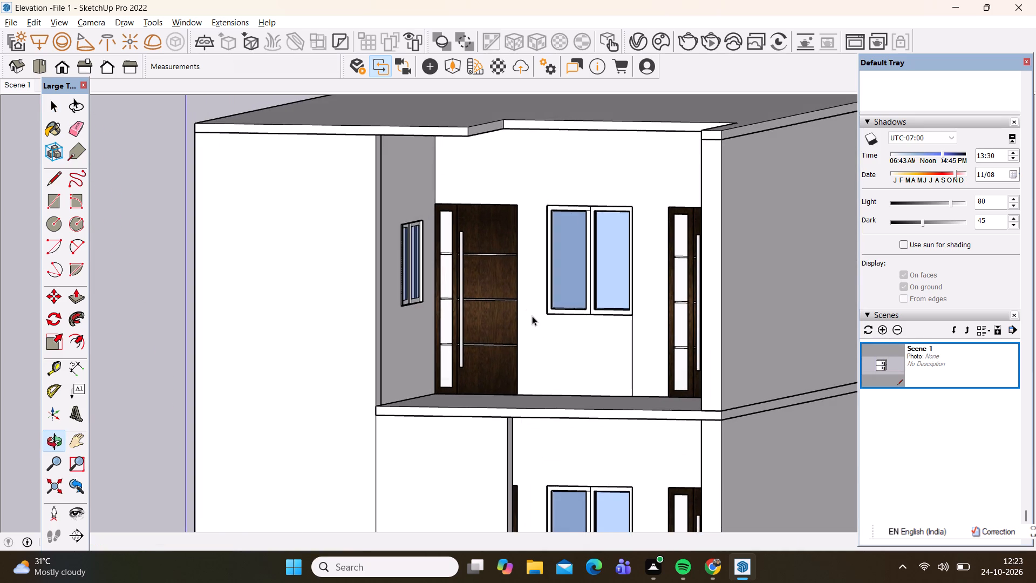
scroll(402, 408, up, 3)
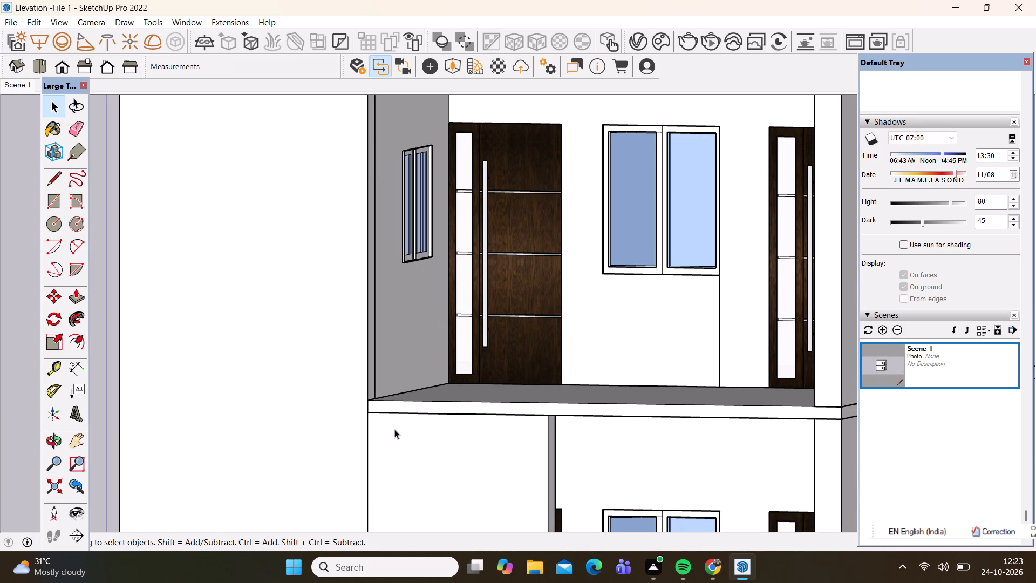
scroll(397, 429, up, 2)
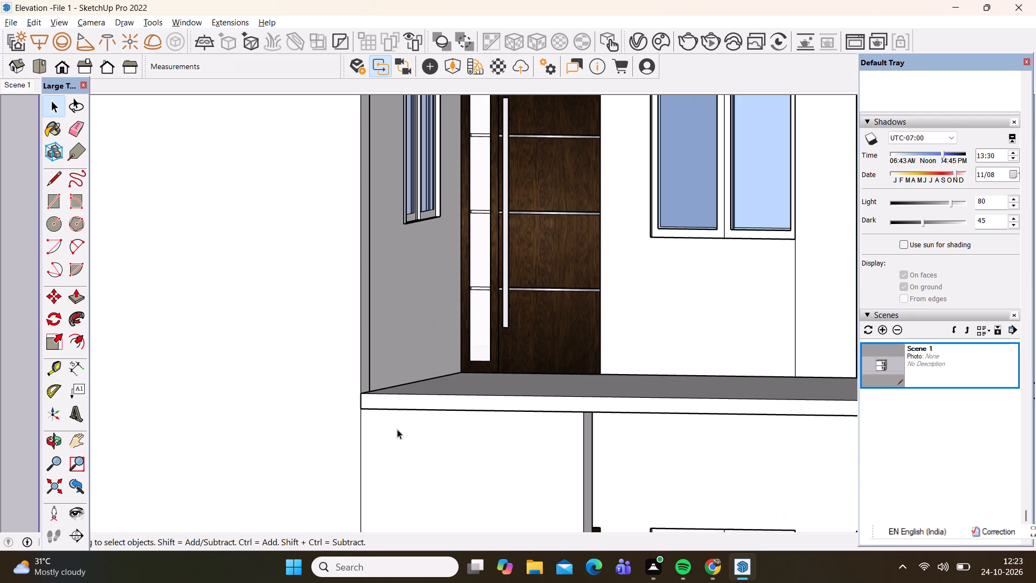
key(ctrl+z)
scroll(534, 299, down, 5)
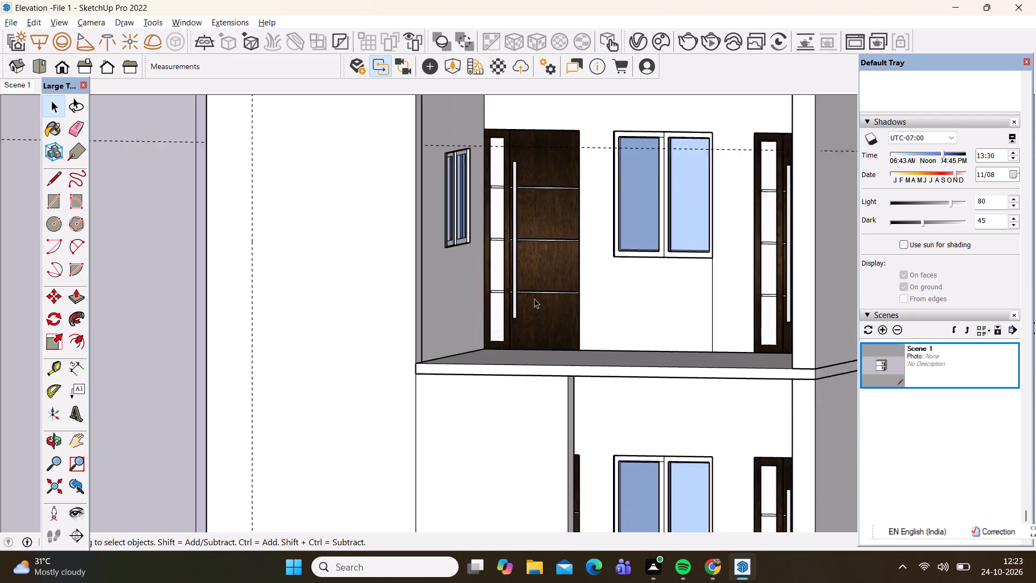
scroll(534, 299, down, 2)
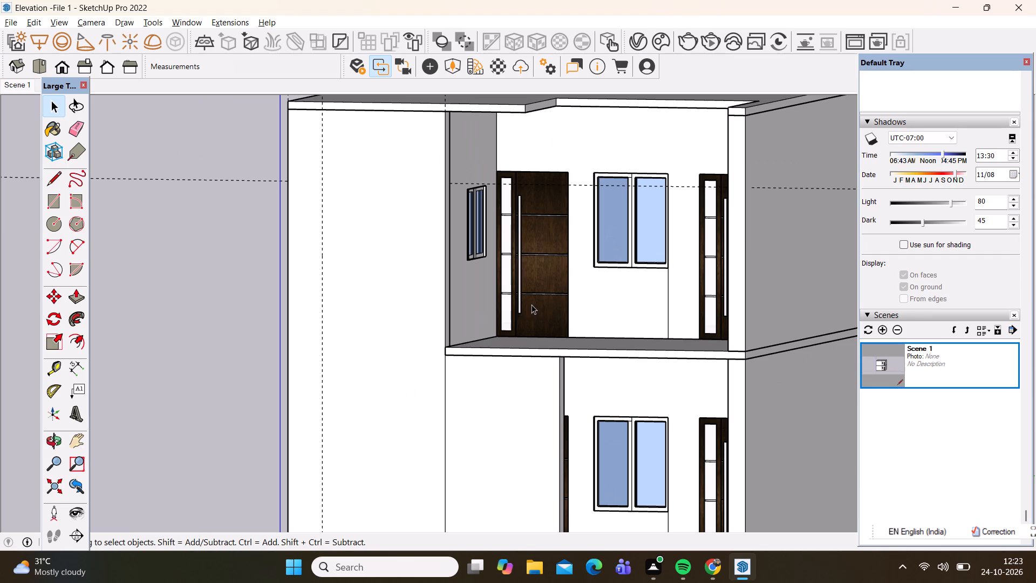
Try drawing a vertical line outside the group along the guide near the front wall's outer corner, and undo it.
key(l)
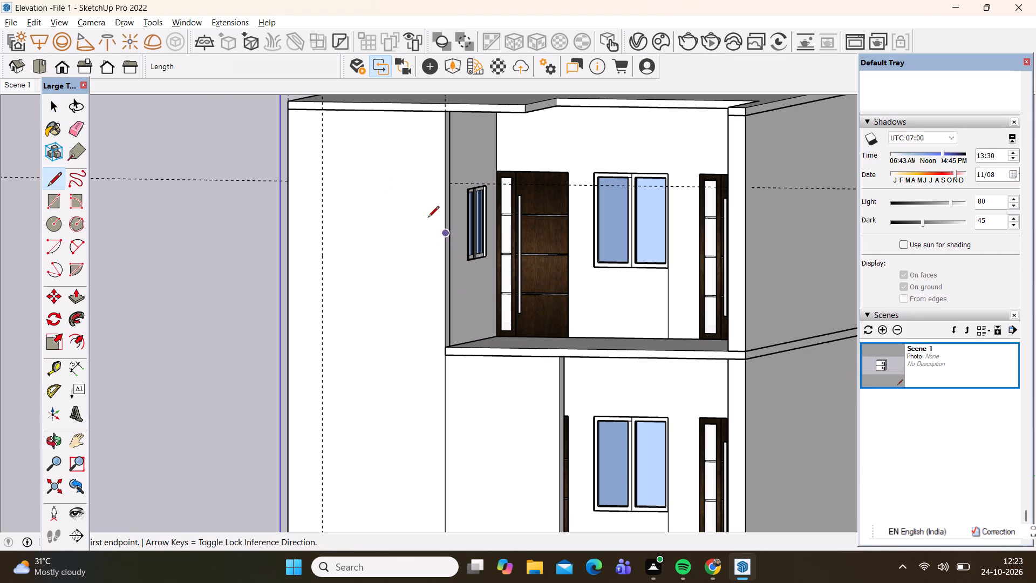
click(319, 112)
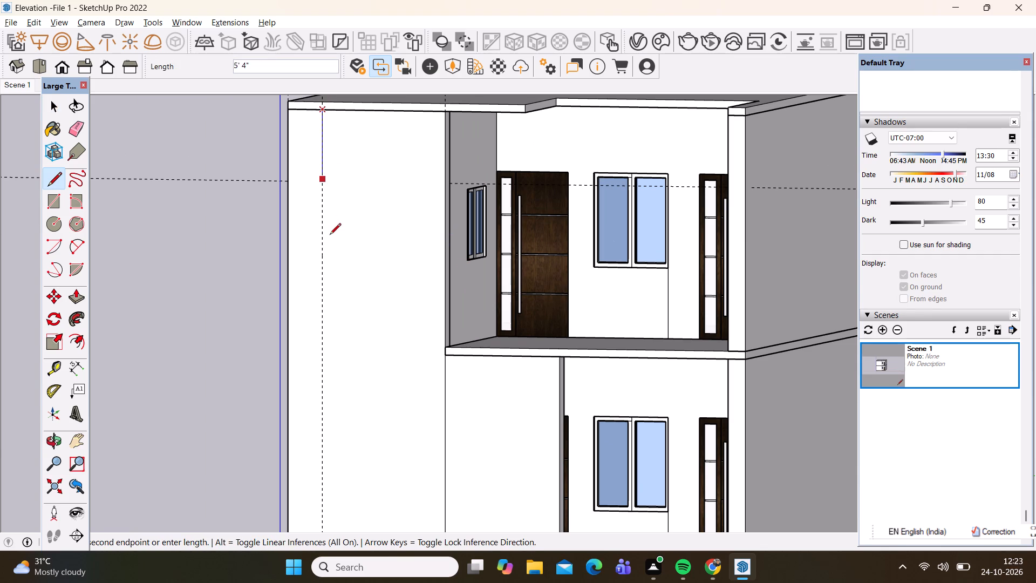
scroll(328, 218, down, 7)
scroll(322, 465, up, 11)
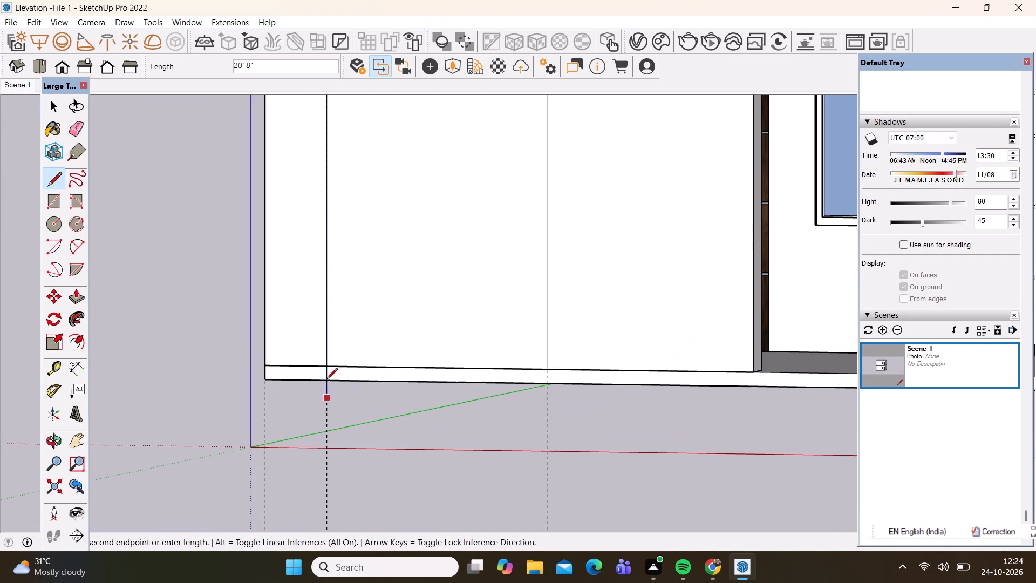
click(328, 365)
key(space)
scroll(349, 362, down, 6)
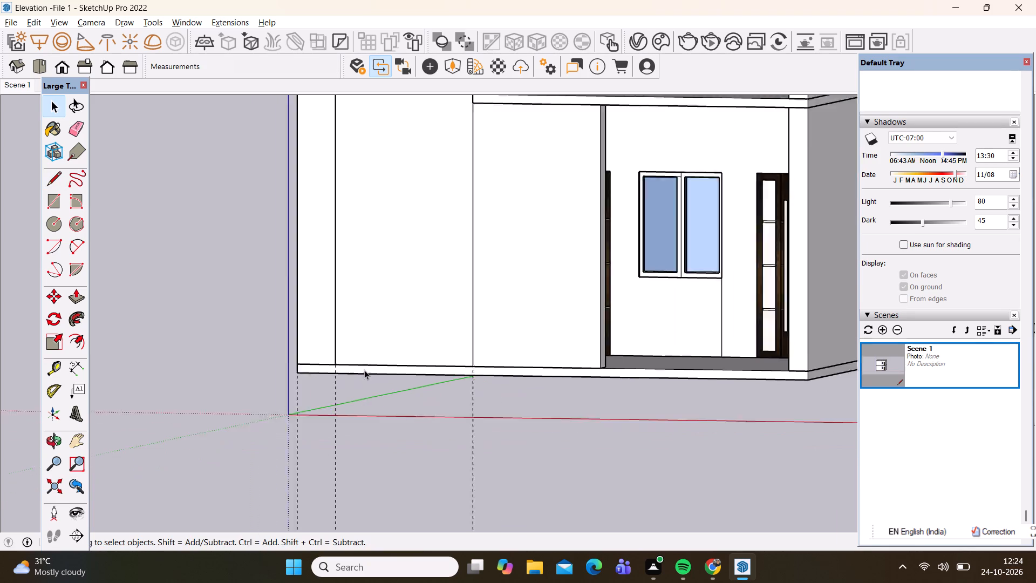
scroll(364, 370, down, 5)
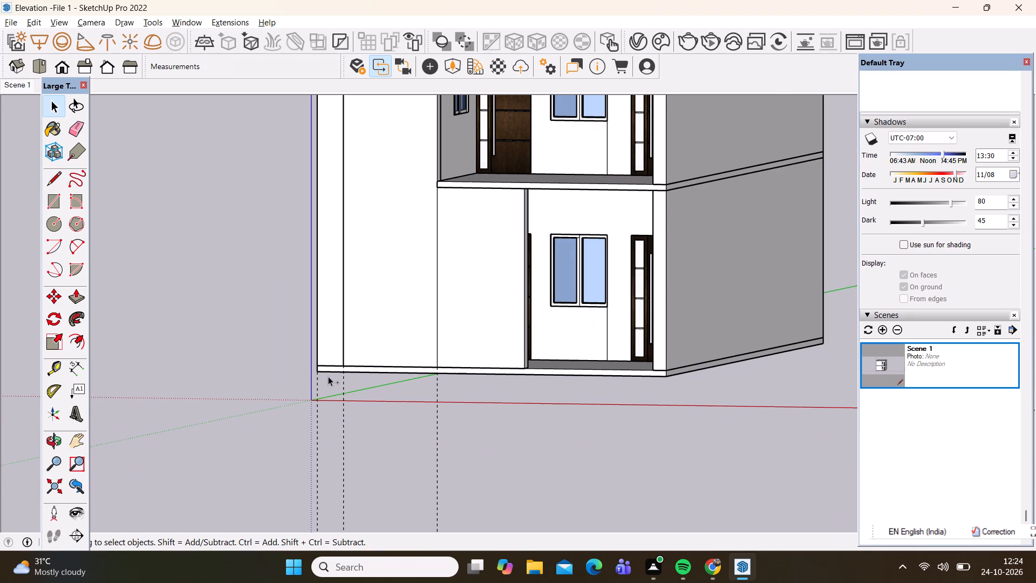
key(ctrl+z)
Inside the ground-floor wall group, draw a 20' 4" vertical line down the front wall along the guide nearest the outer corner.
click(377, 277)
click(377, 277)
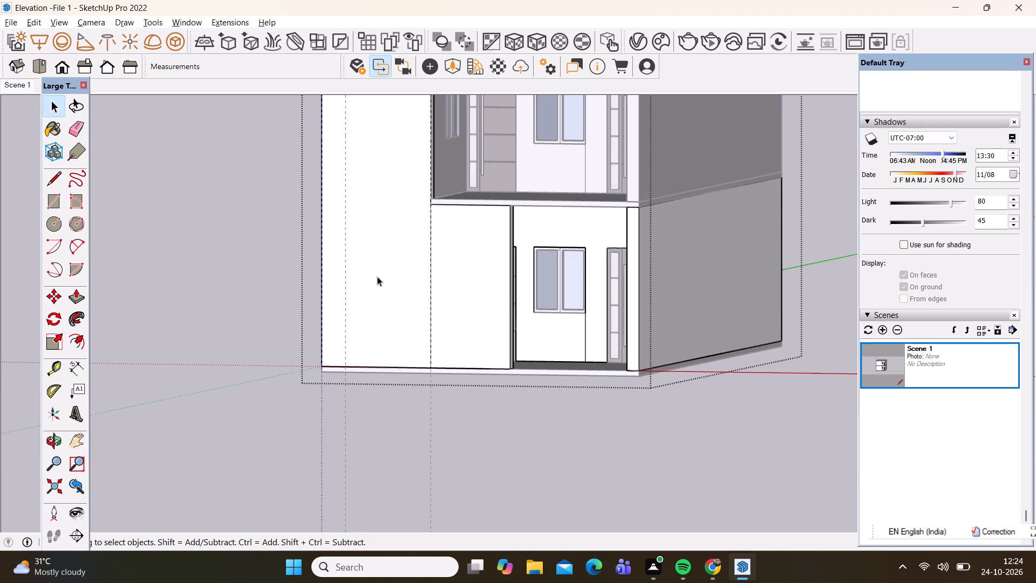
key(l)
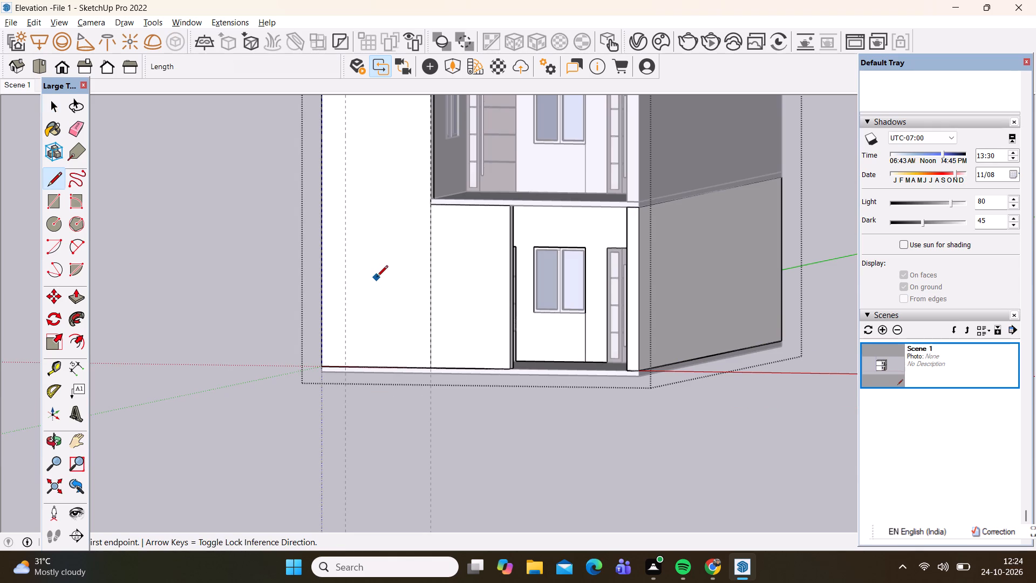
scroll(367, 324, down, 8)
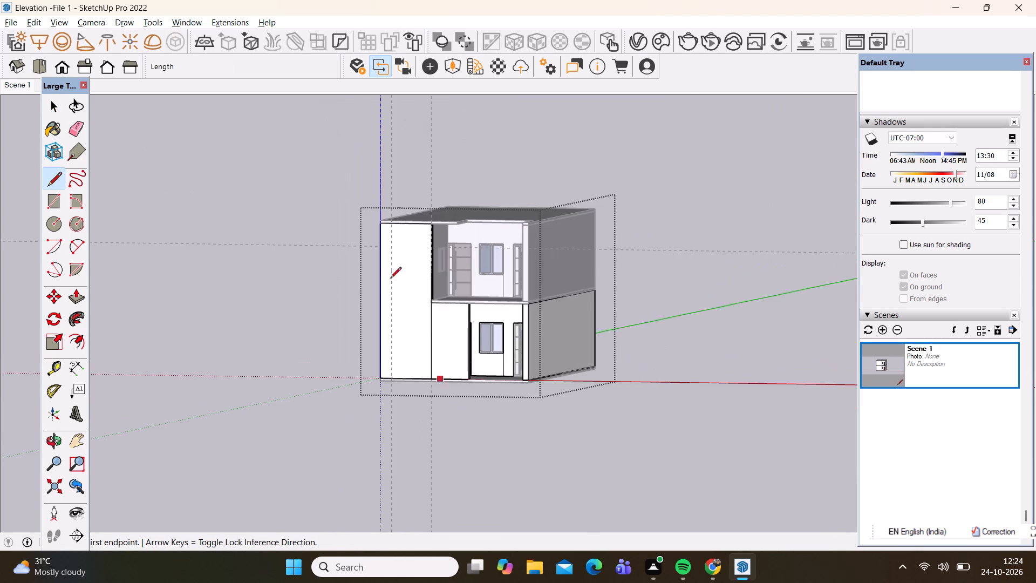
scroll(390, 259, up, 11)
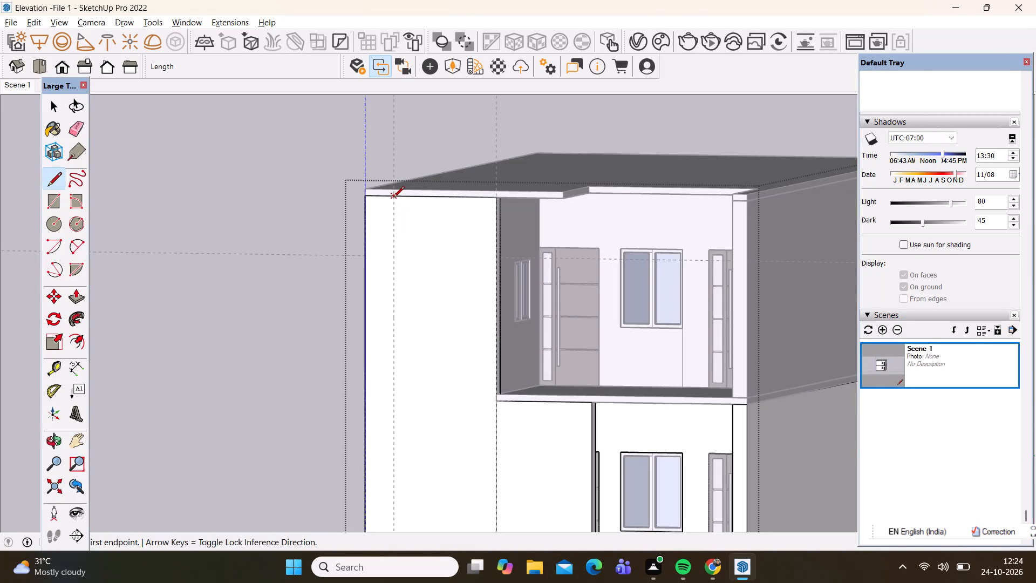
click(393, 198)
scroll(398, 337, down, 7)
scroll(392, 479, up, 6)
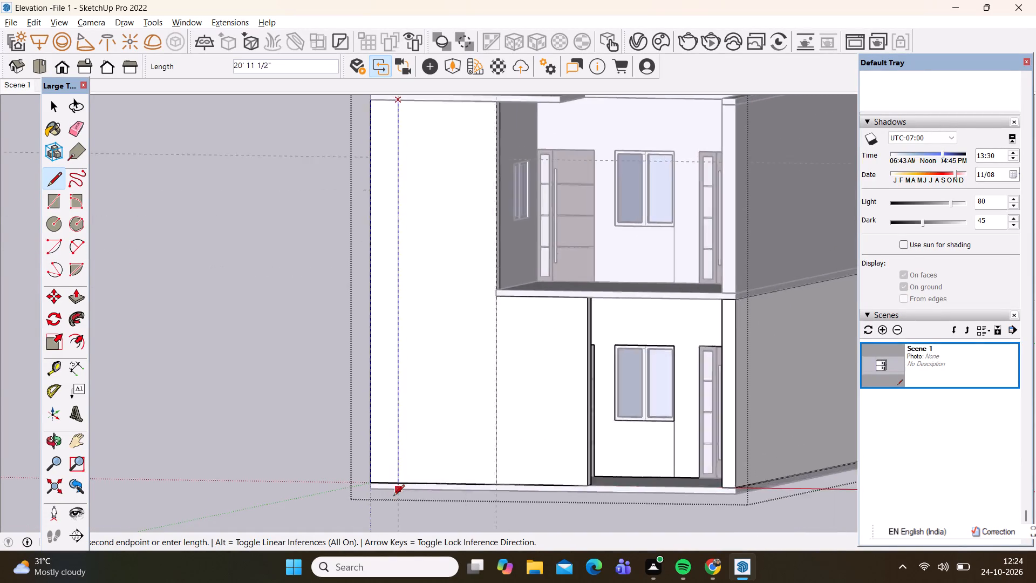
scroll(393, 497, up, 13)
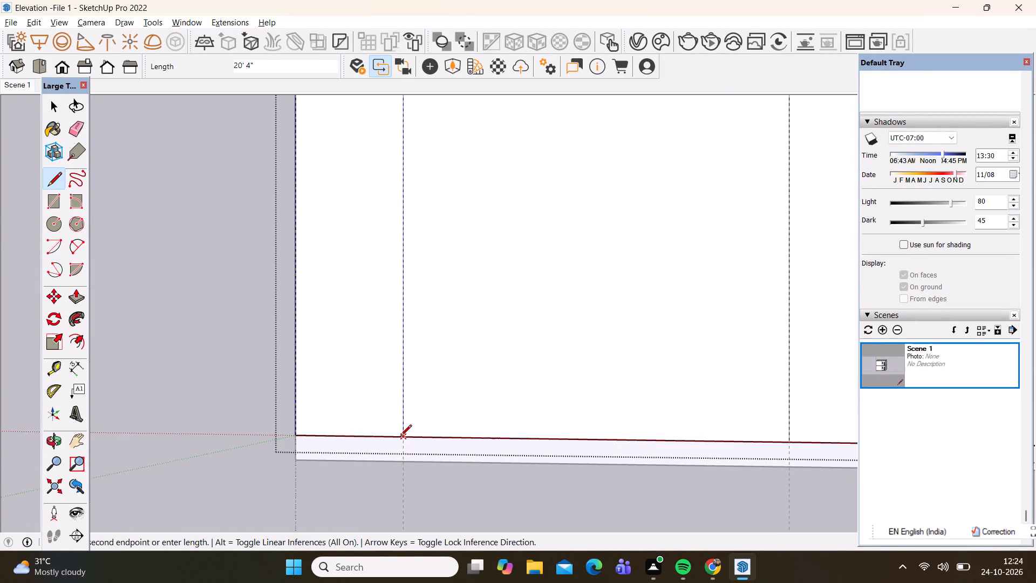
click(400, 437)
key(space)
scroll(401, 408, down, 8)
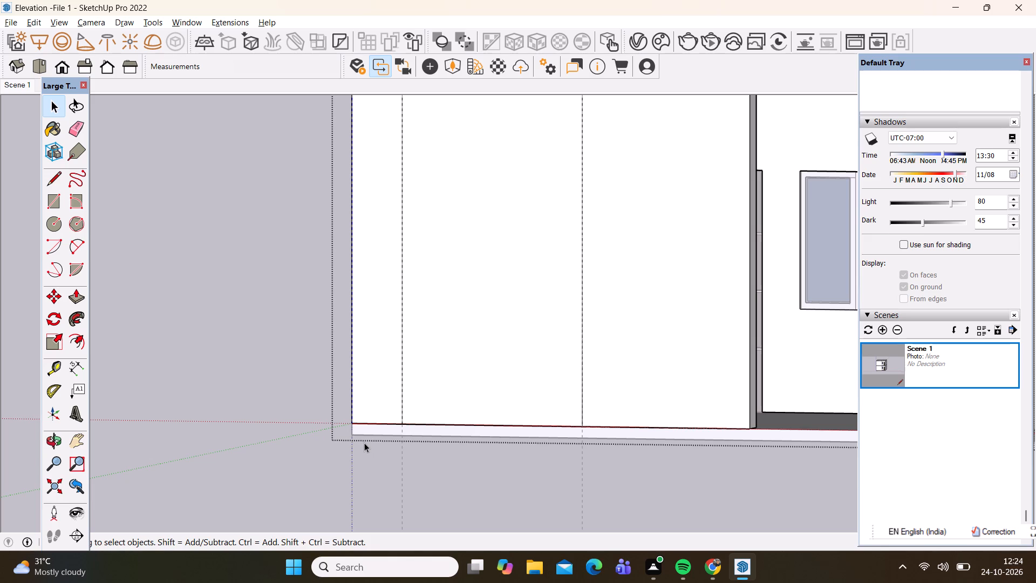
click(271, 374)
Hide the intermediate slab group between the two storeys.
scroll(266, 433, down, 8)
middle_drag(262, 436, 359, 510)
scroll(282, 459, down, 1)
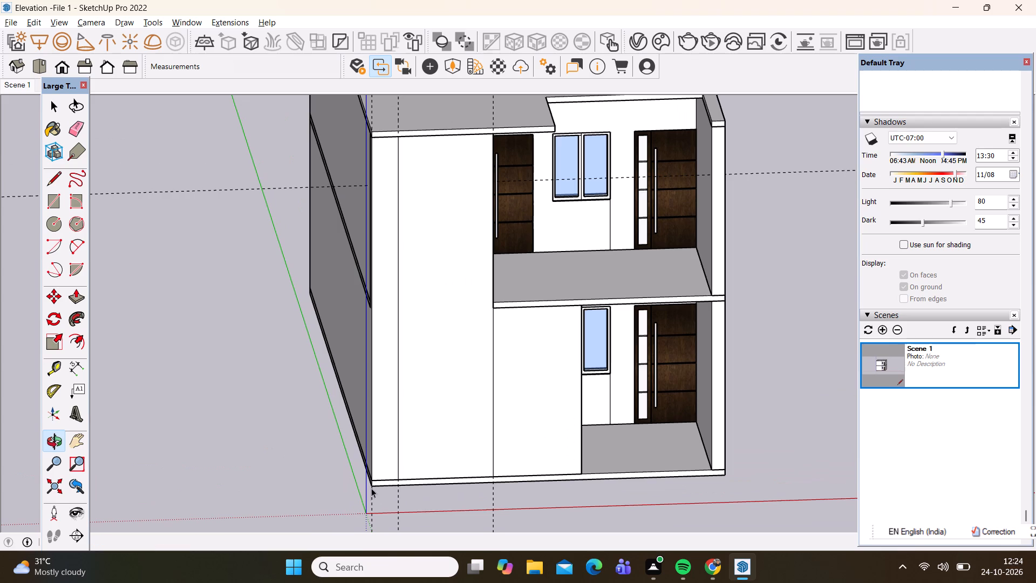
click(653, 284)
right_click(646, 294)
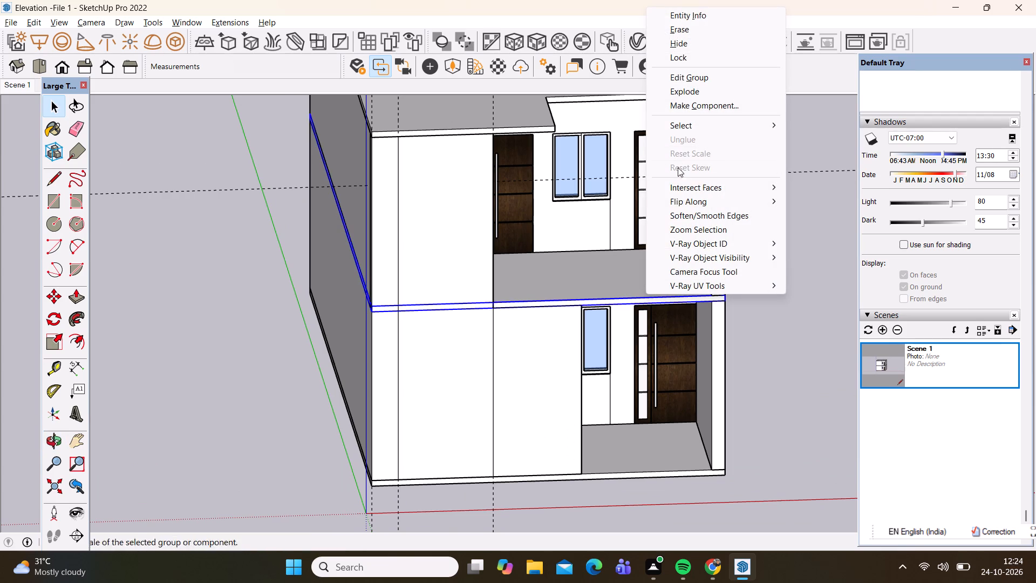
click(674, 46)
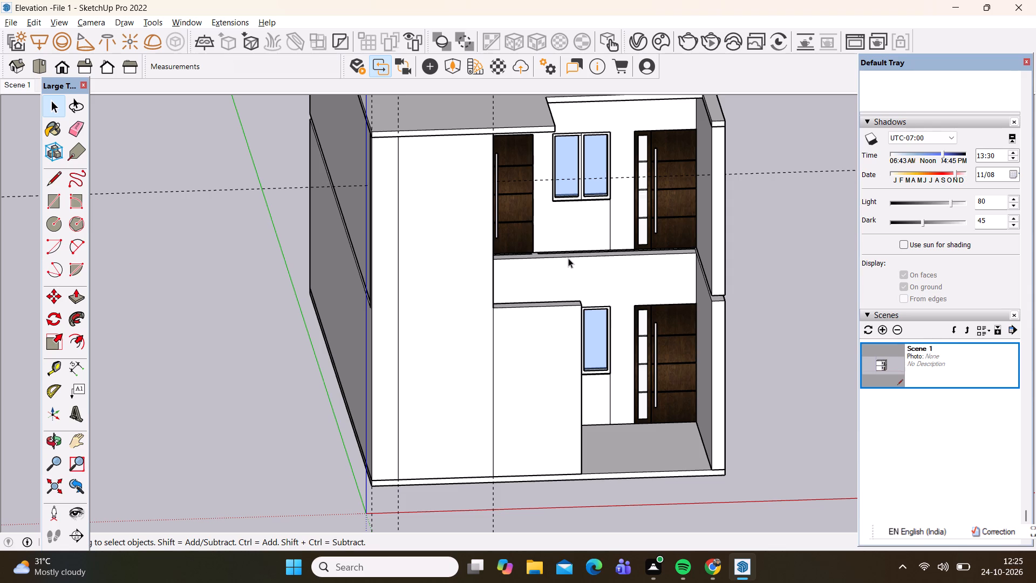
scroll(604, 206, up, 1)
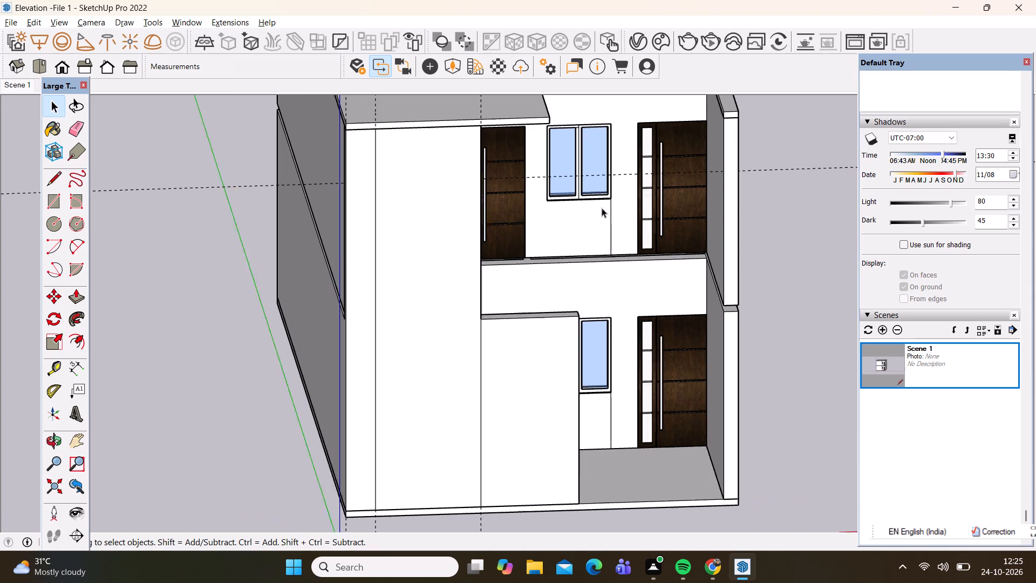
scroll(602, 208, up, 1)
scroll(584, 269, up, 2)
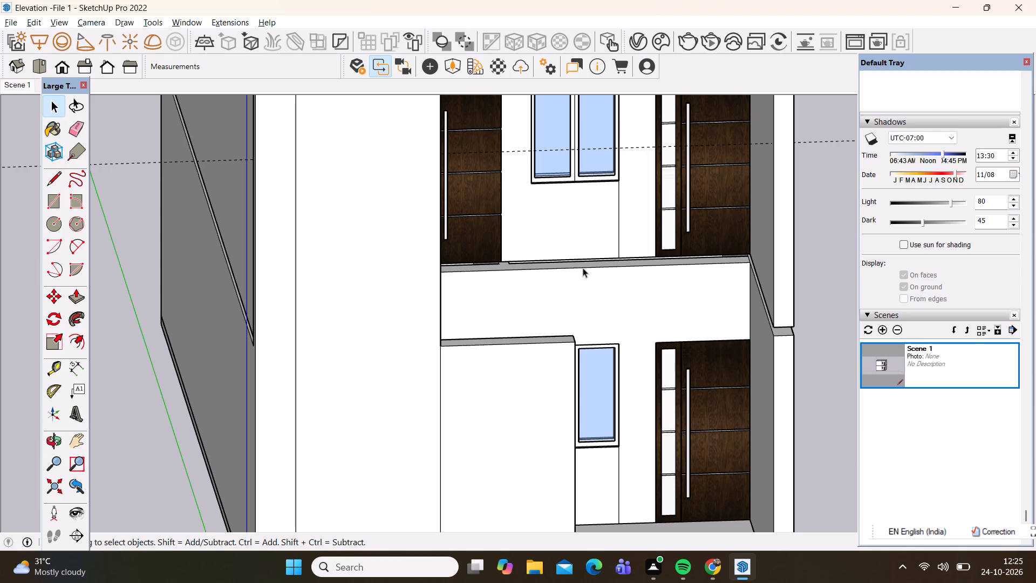
Undo the last hide of the intermediate slab group between the two storeys, and hide that group again.
key(ctrl+z)
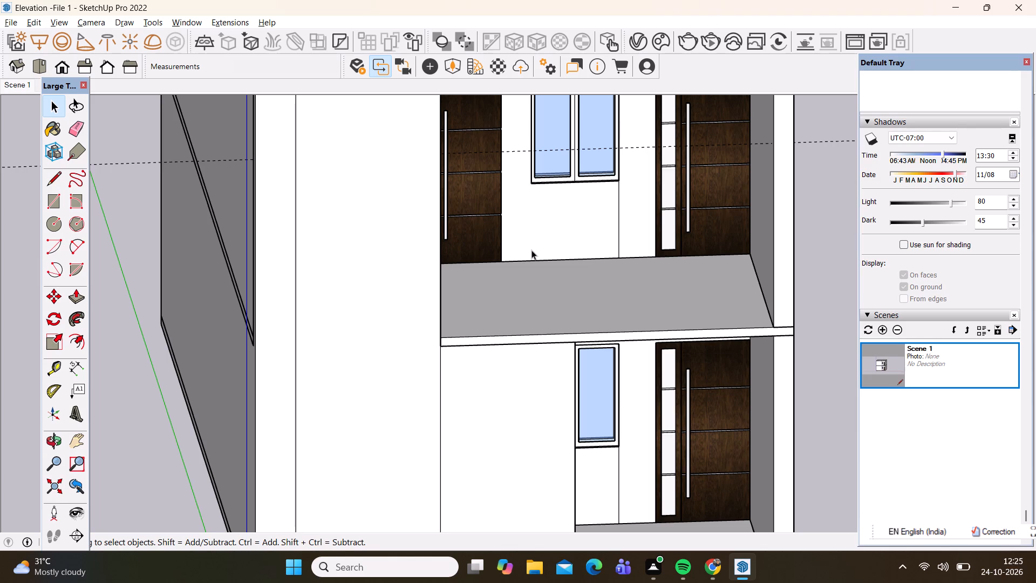
click(521, 314)
right_click(520, 315)
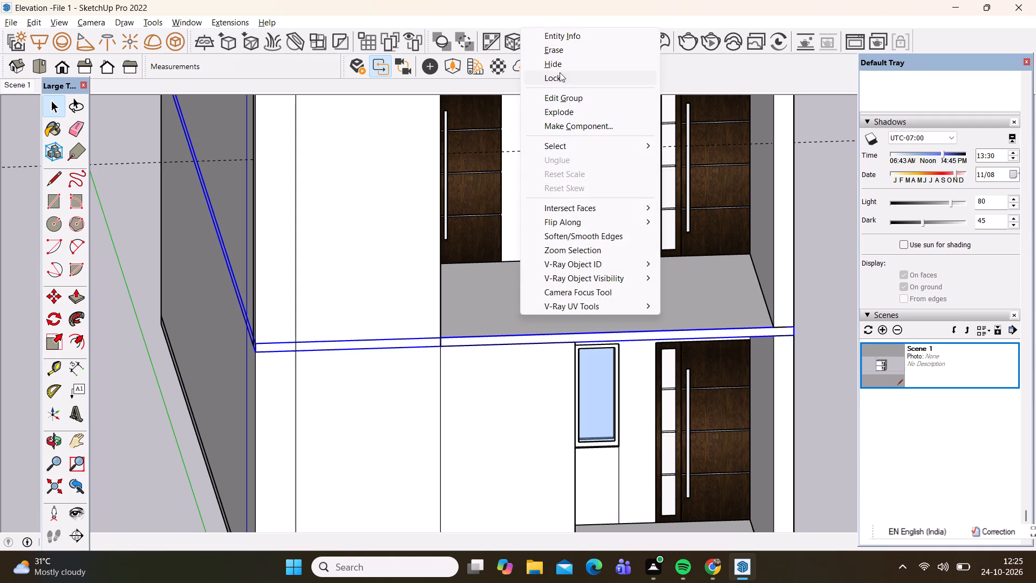
click(560, 66)
Inside the ground-floor wall group, draw a 5' by 9" rectangle over the top face of the front wall section beside the tall wall.
double_click(475, 381)
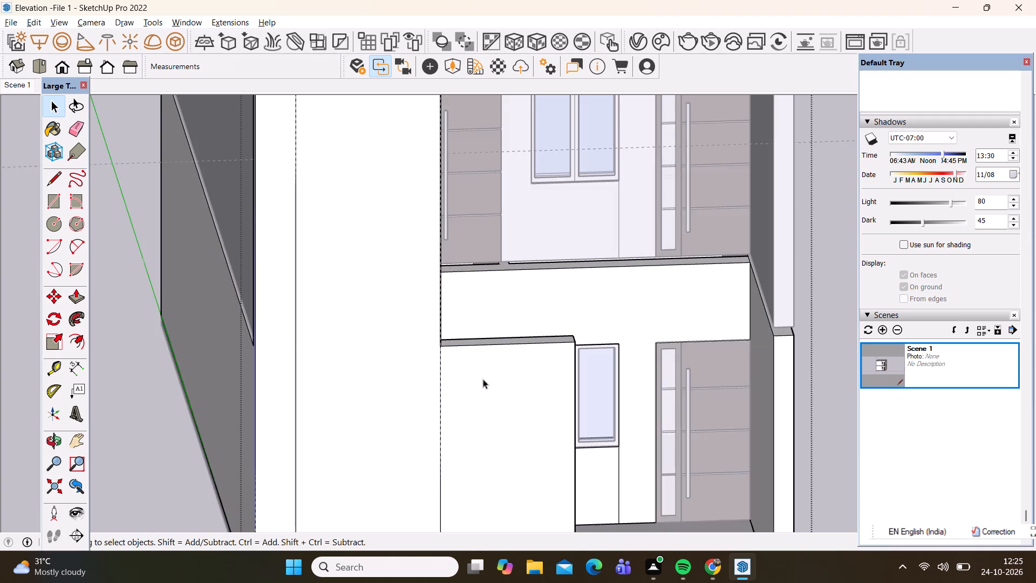
scroll(471, 381, up, 3)
middle_drag(570, 381, 480, 473)
scroll(540, 419, down, 1)
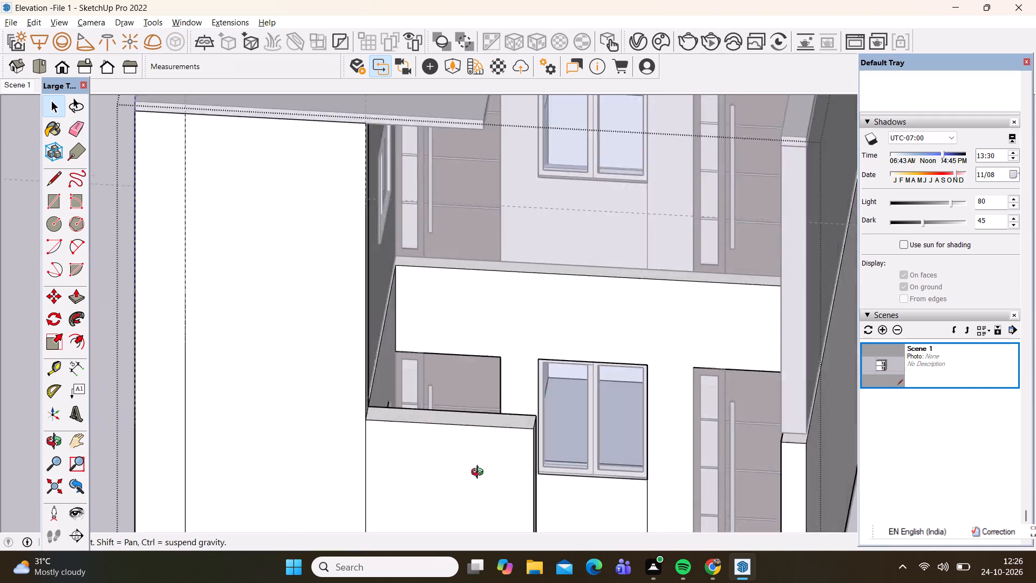
middle_drag(480, 473, 453, 485)
scroll(331, 449, up, 3)
key(r)
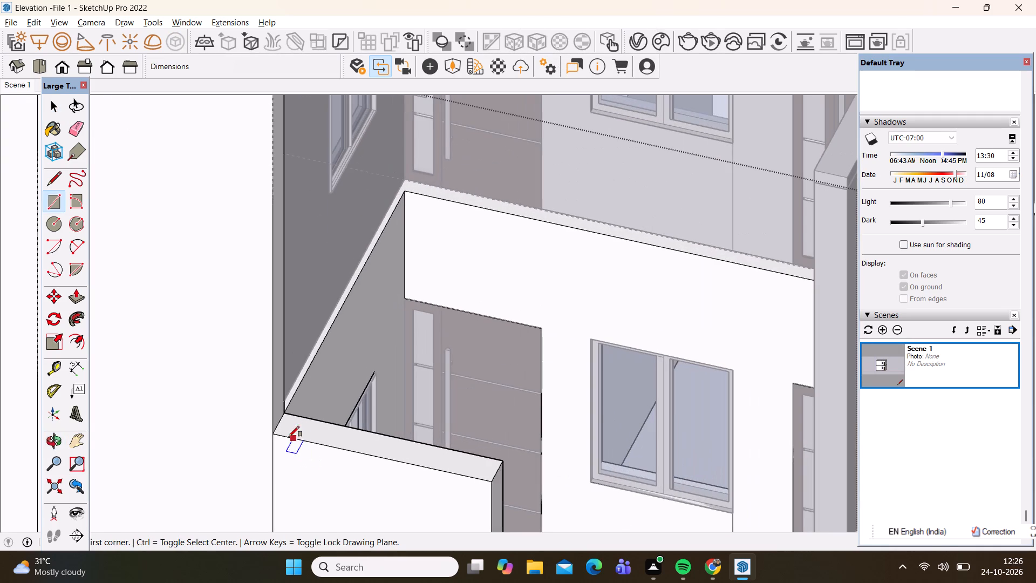
click(284, 416)
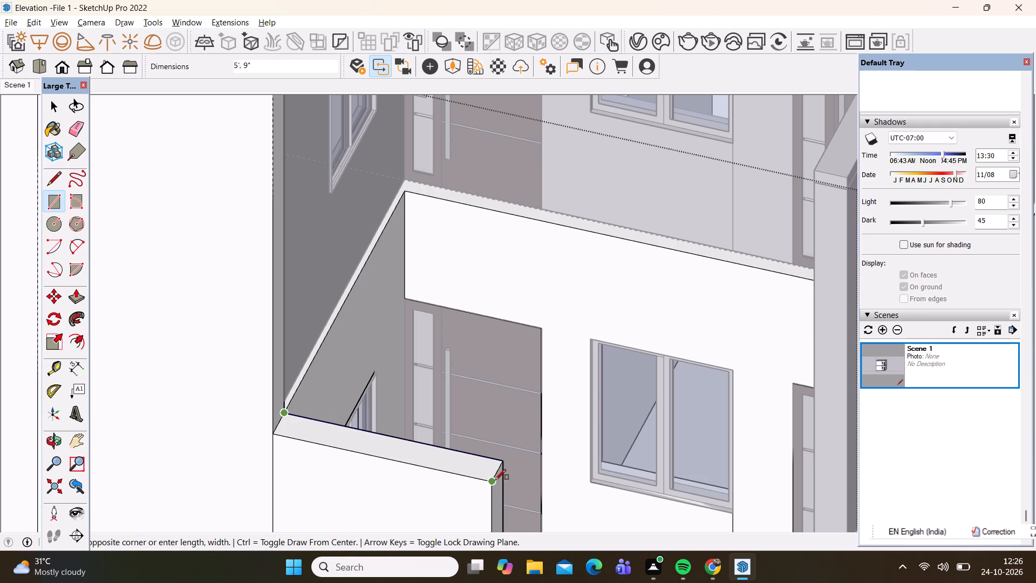
click(495, 482)
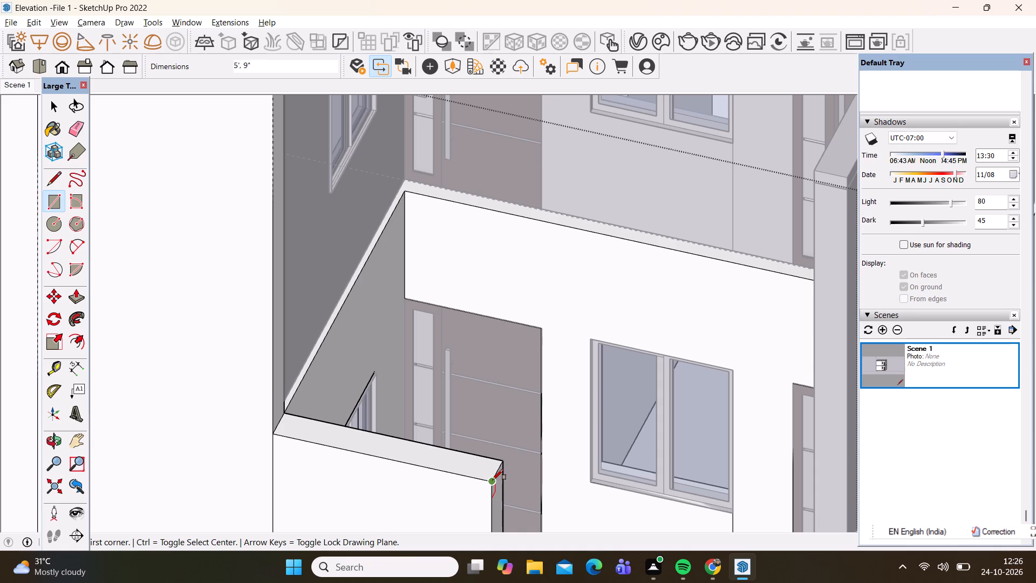
Push the top face of that front wall section down by 4'.
key(p)
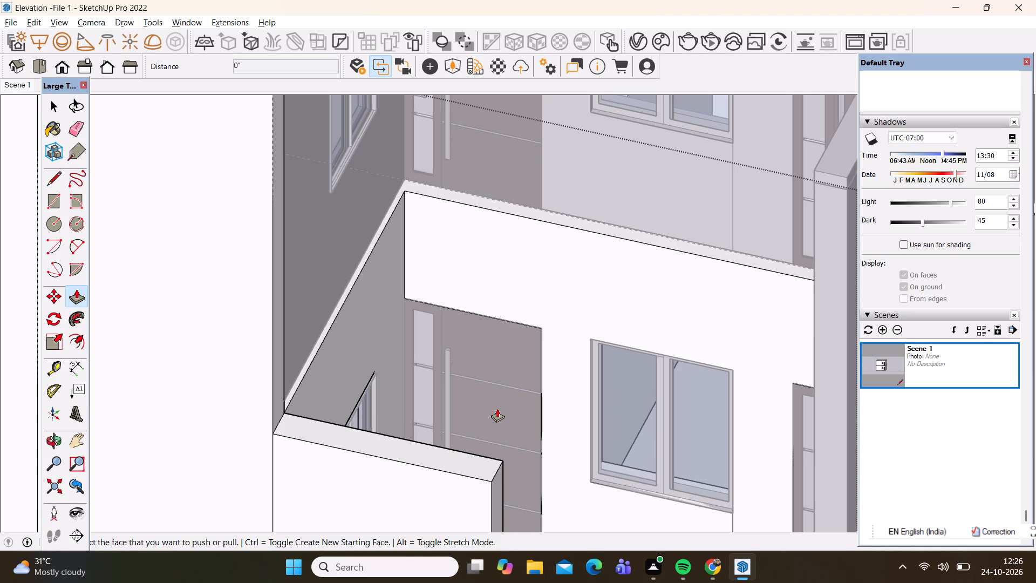
scroll(455, 312, down, 8)
middle_drag(471, 404, 503, 340)
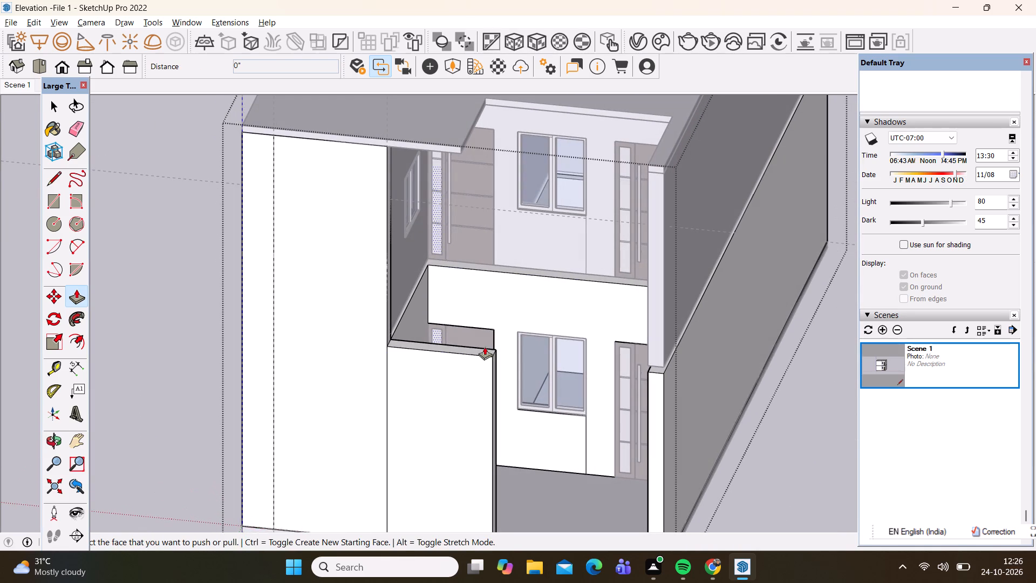
click(477, 350)
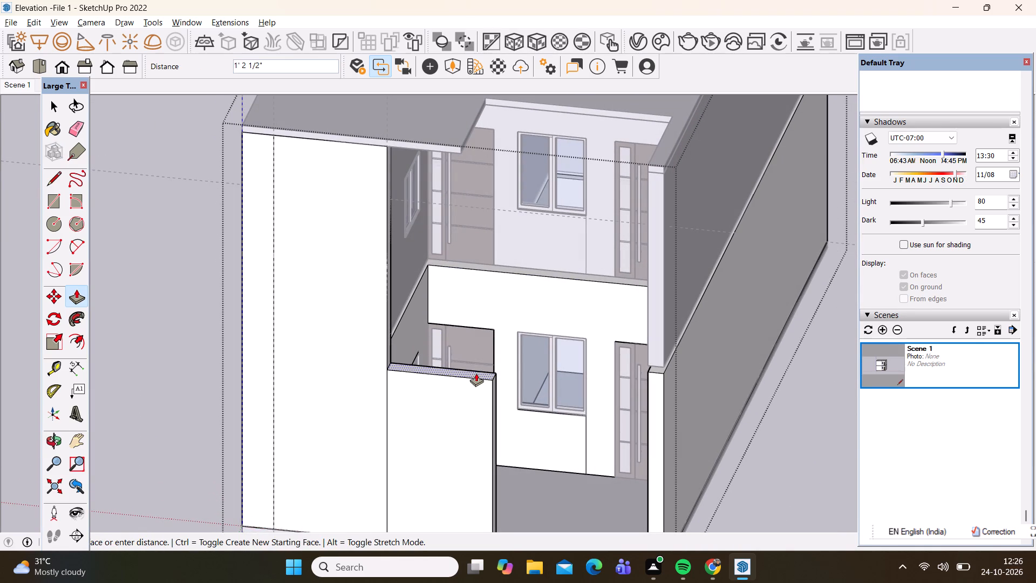
text(4')
key(Return)
scroll(418, 343, down, 2)
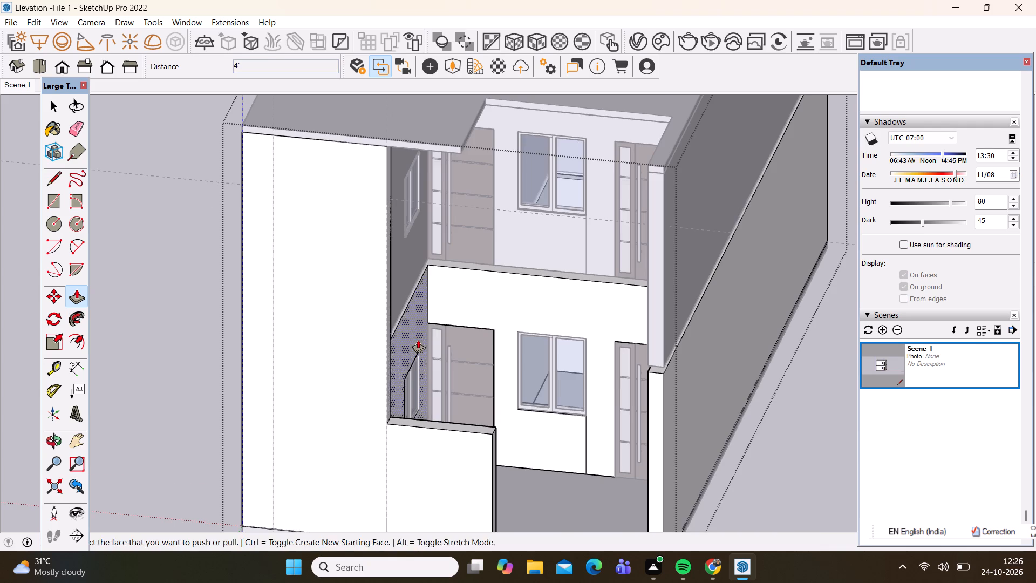
scroll(418, 340, down, 2)
key(space)
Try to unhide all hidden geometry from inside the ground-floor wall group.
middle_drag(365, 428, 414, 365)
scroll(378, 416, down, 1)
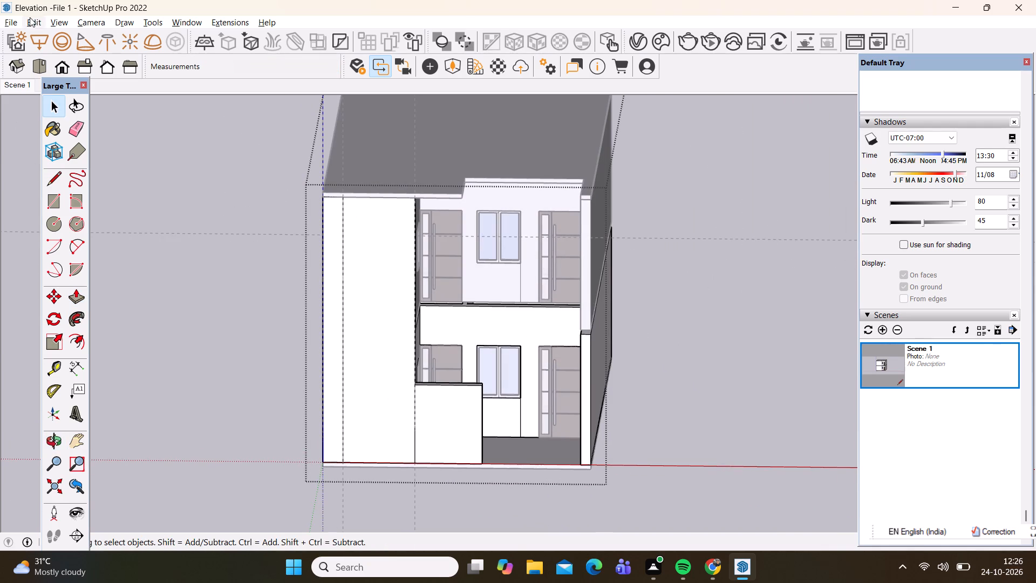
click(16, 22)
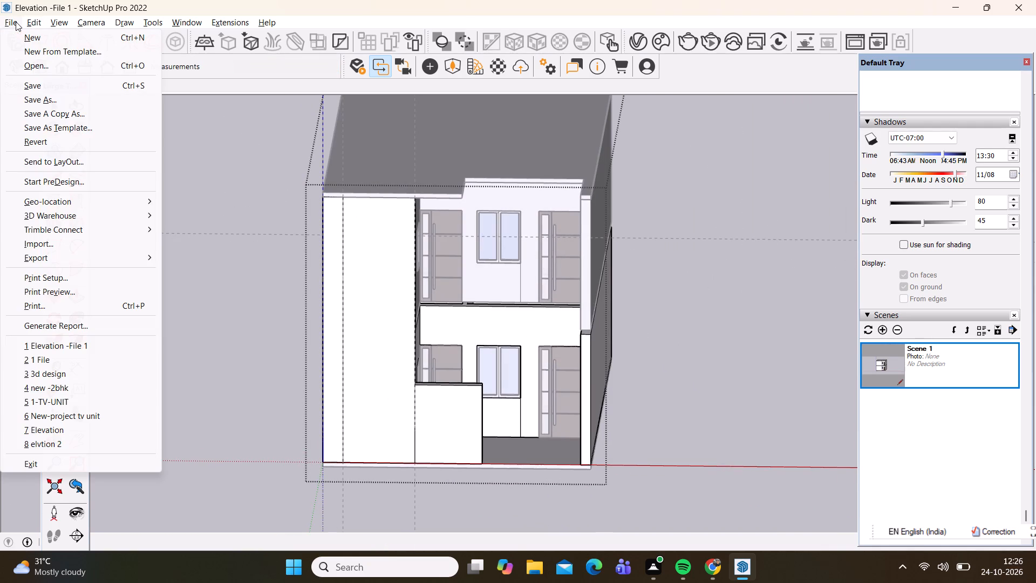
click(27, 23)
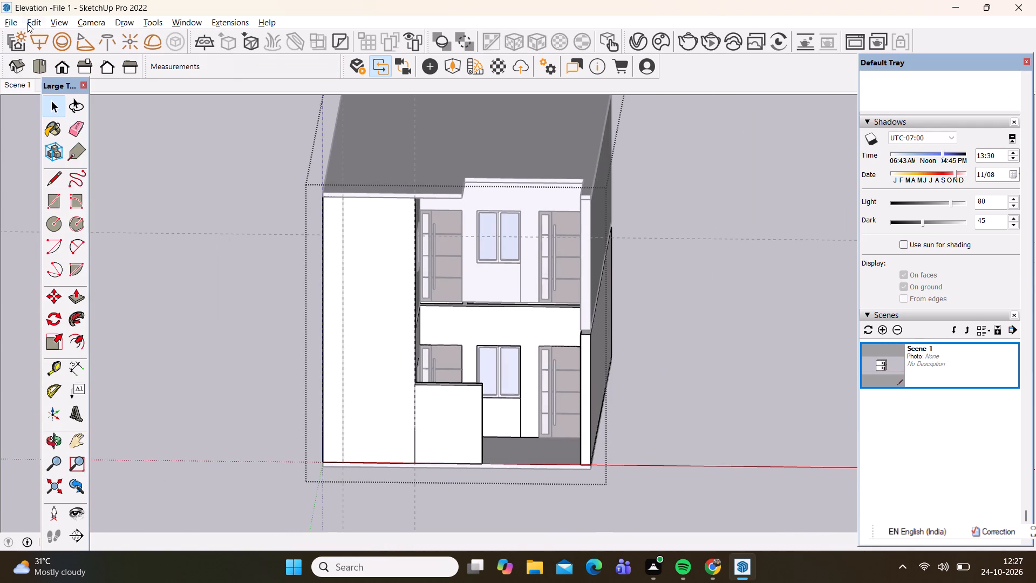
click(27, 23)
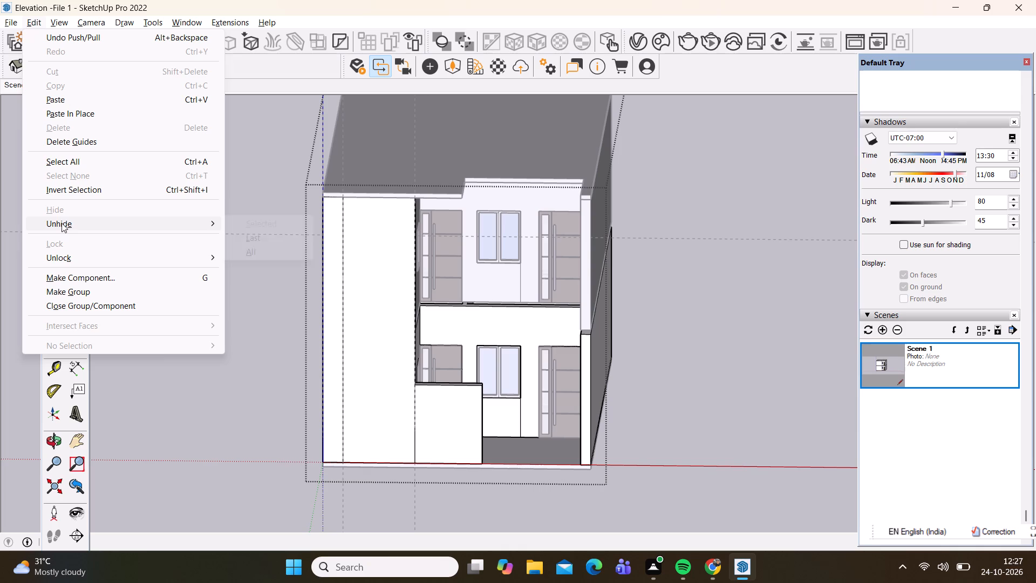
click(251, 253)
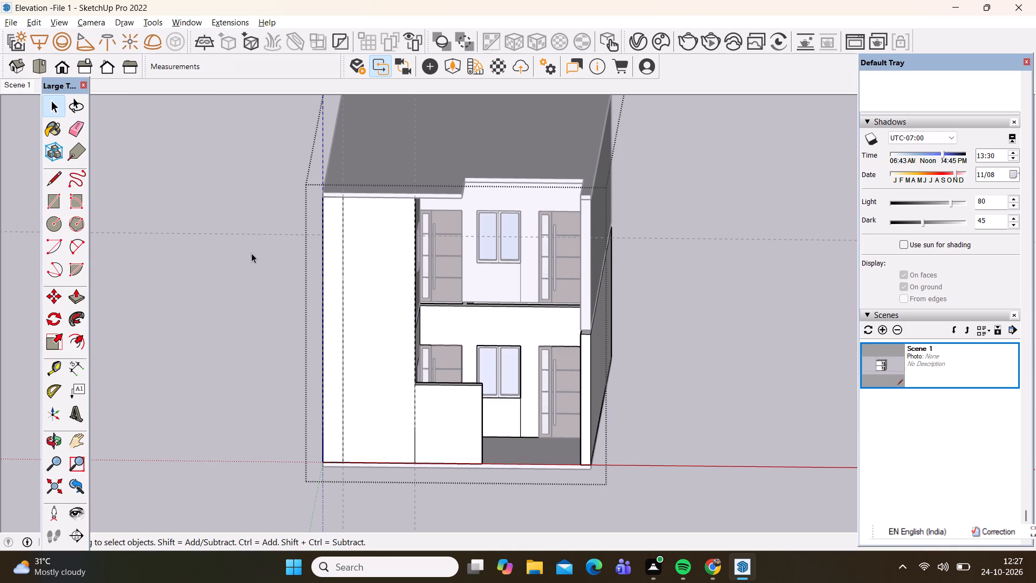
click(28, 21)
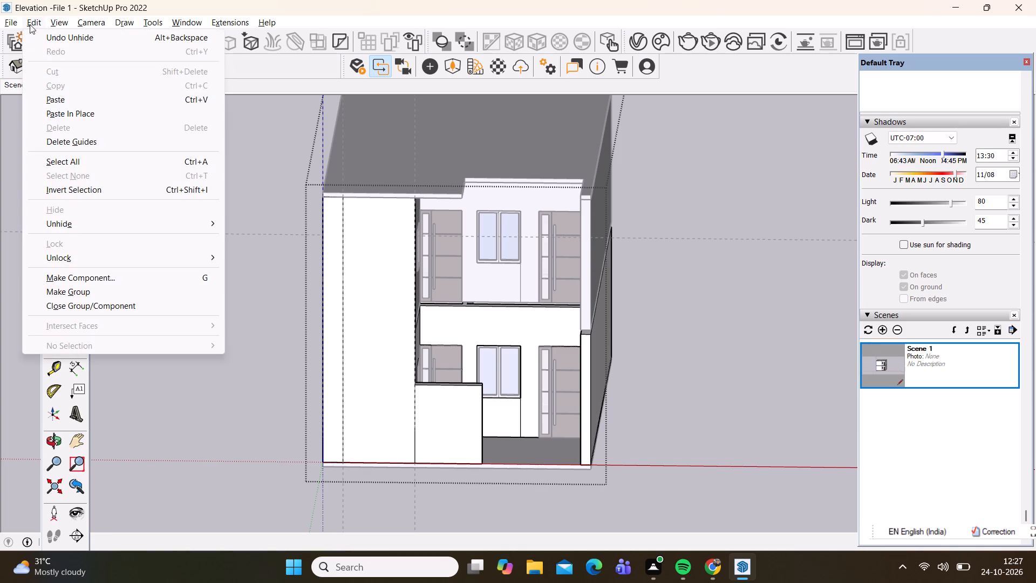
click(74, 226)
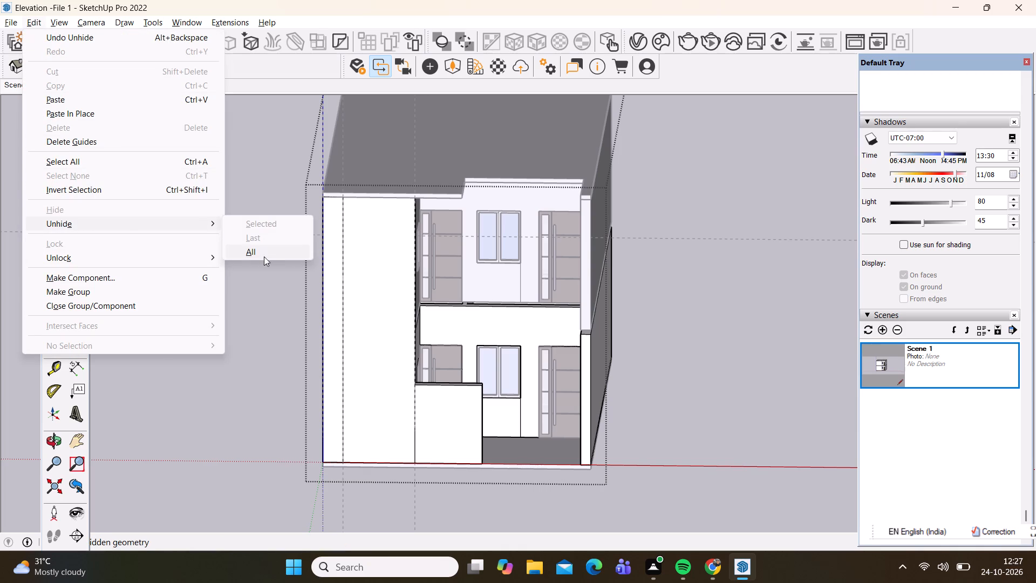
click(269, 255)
Close the ground-floor wall group and unhide all hidden objects in the model.
scroll(391, 300, up, 3)
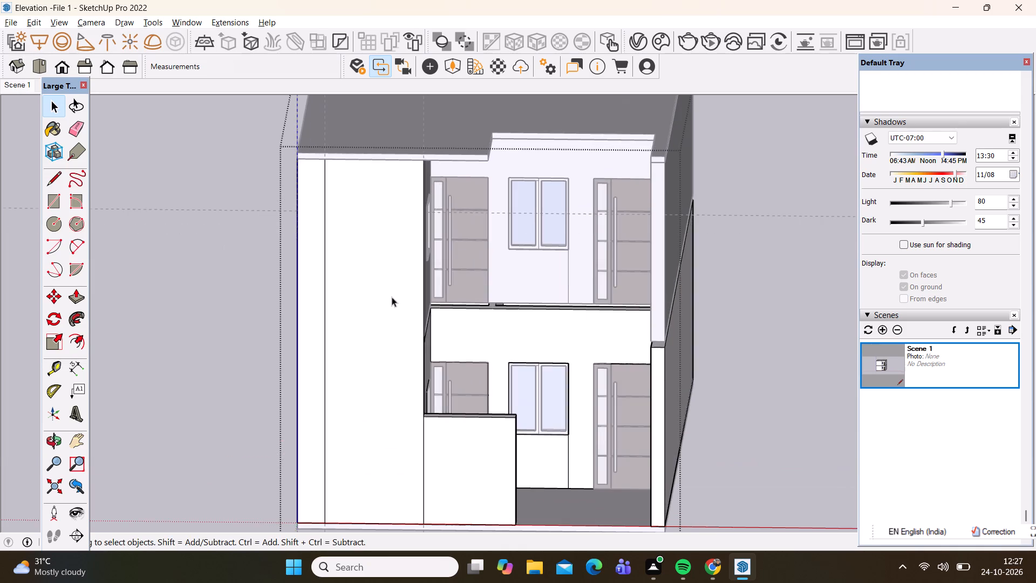
scroll(209, 326, down, 3)
middle_drag(211, 365, 238, 280)
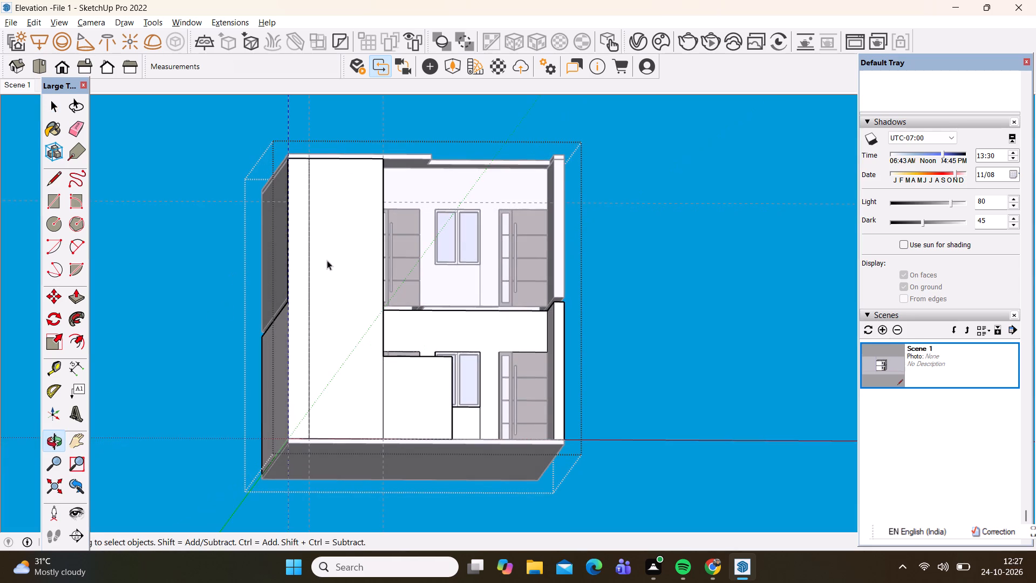
scroll(327, 260, down, 1)
middle_drag(327, 265, 290, 334)
click(699, 276)
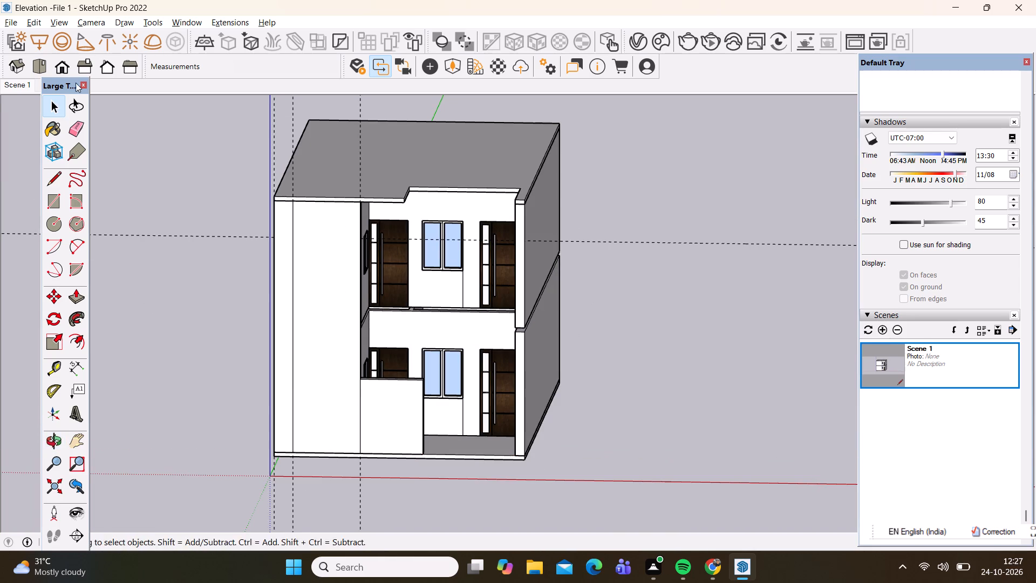
click(37, 23)
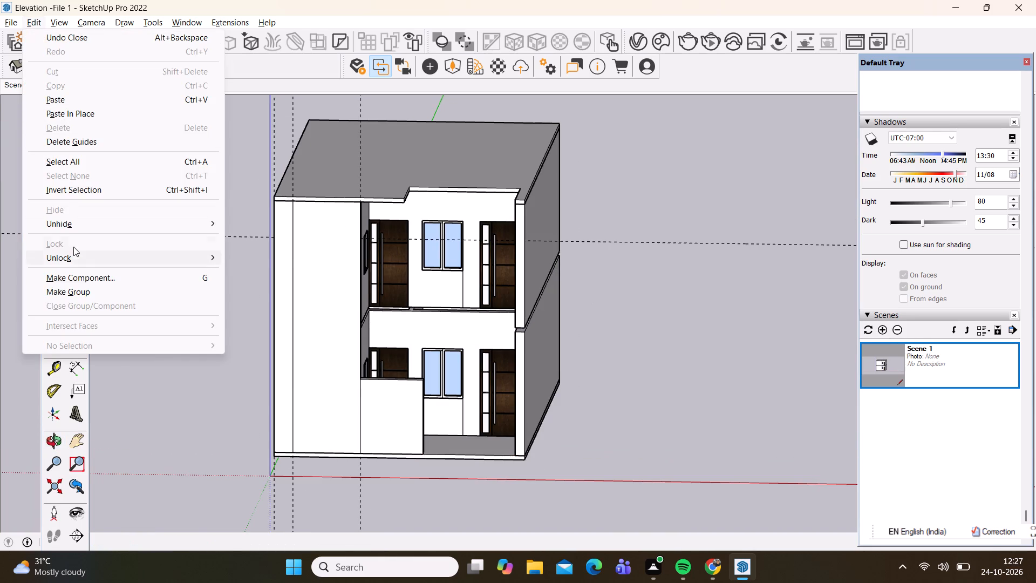
click(77, 225)
click(253, 254)
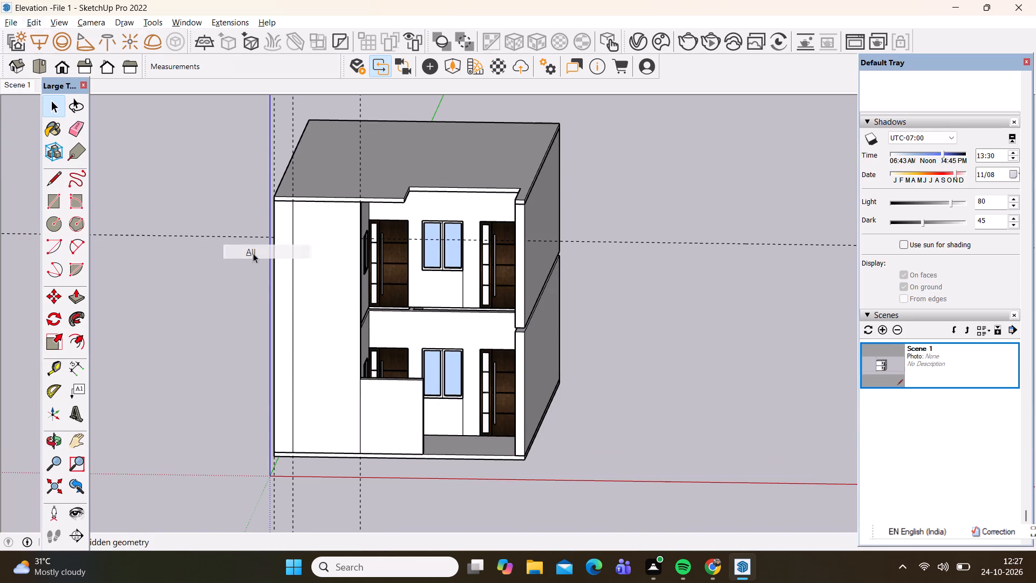
click(687, 283)
Examine the front elevation, including the lowered wall and the intermediate slab, from several angles.
scroll(441, 307, up, 3)
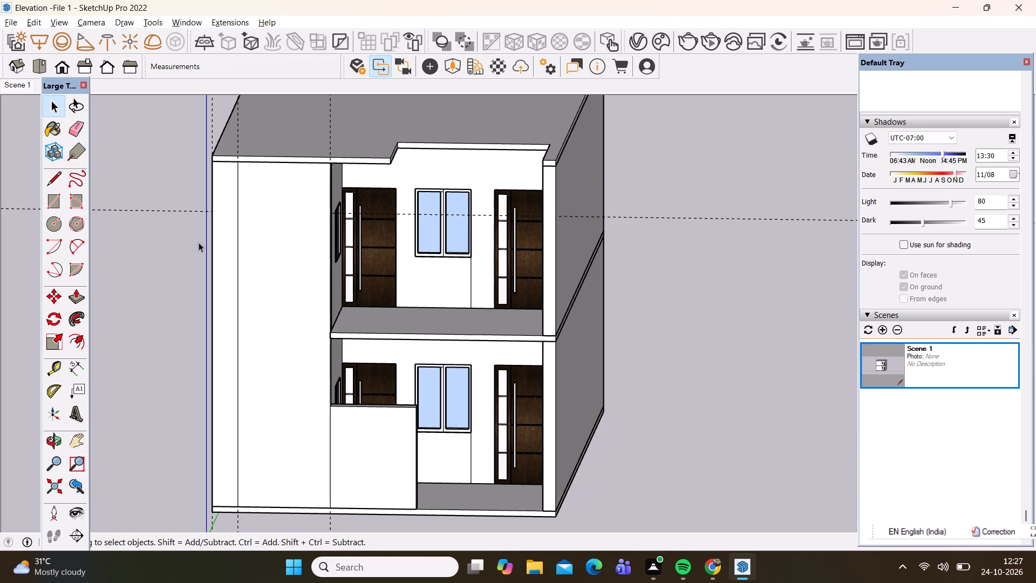
scroll(202, 245, down, 3)
scroll(204, 248, up, 1)
scroll(205, 251, down, 2)
middle_drag(244, 354, 268, 297)
scroll(244, 354, down, 1)
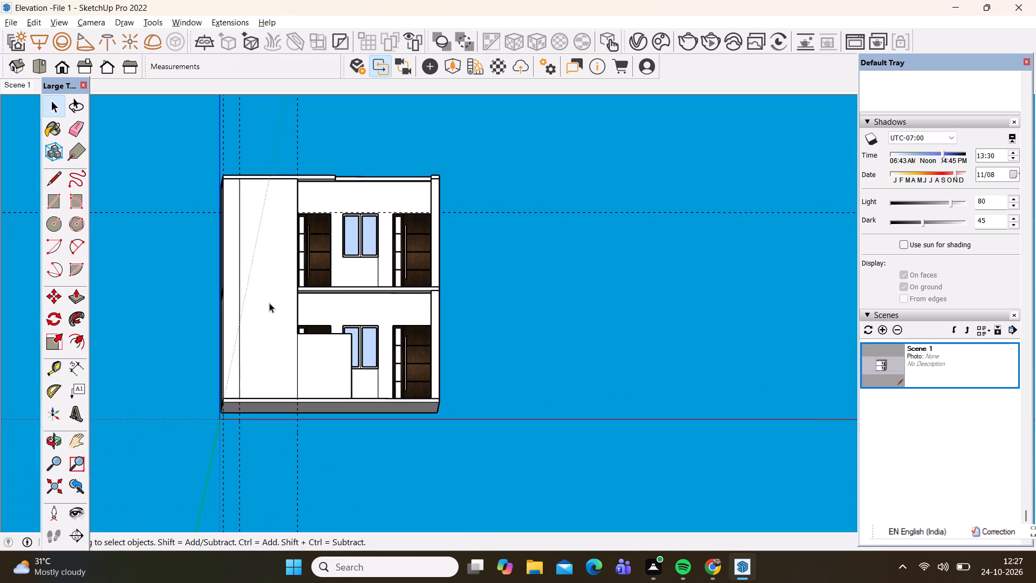
middle_drag(269, 310, 254, 394)
scroll(283, 256, up, 2)
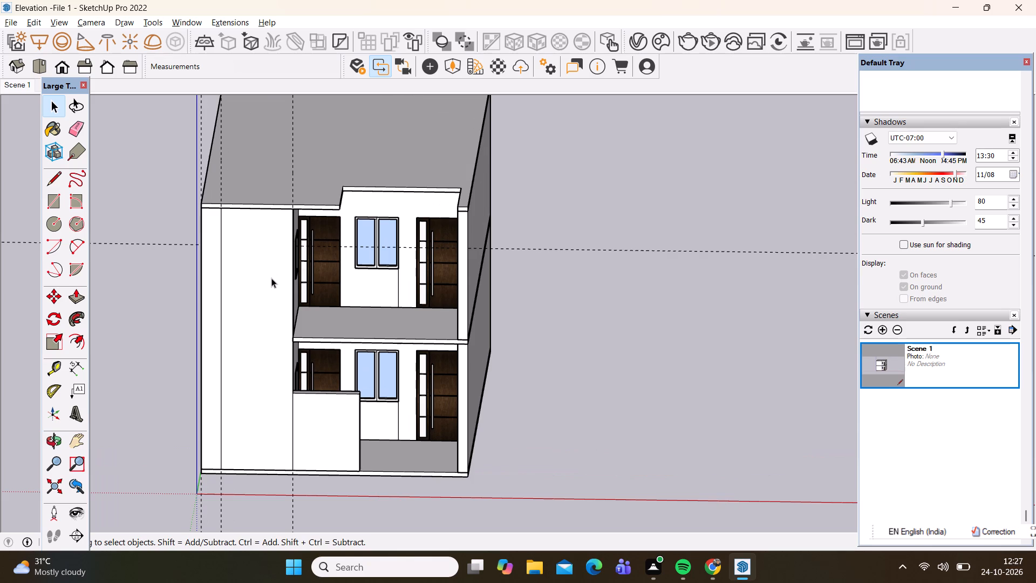
scroll(269, 279, up, 1)
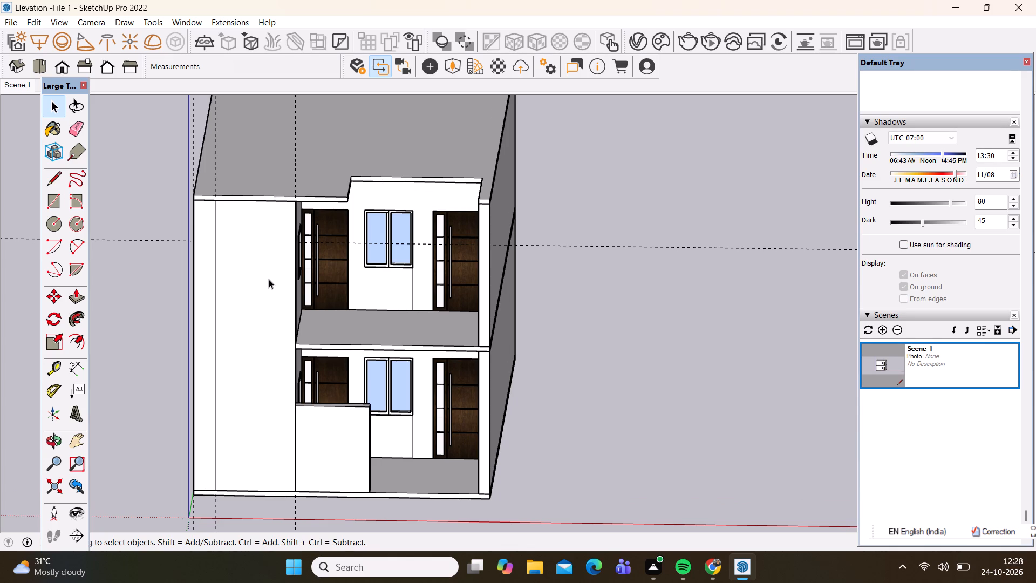
Inside the intermediate slab group, place a guide on the top face 9" in from the slab's front edge.
scroll(322, 310, up, 3)
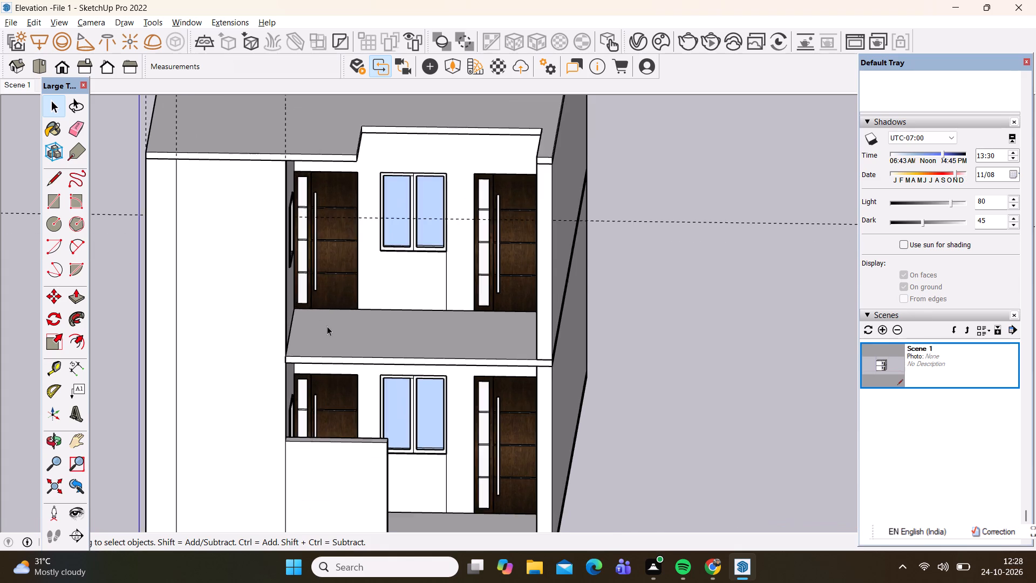
scroll(327, 326, up, 3)
click(334, 352)
double_click(334, 348)
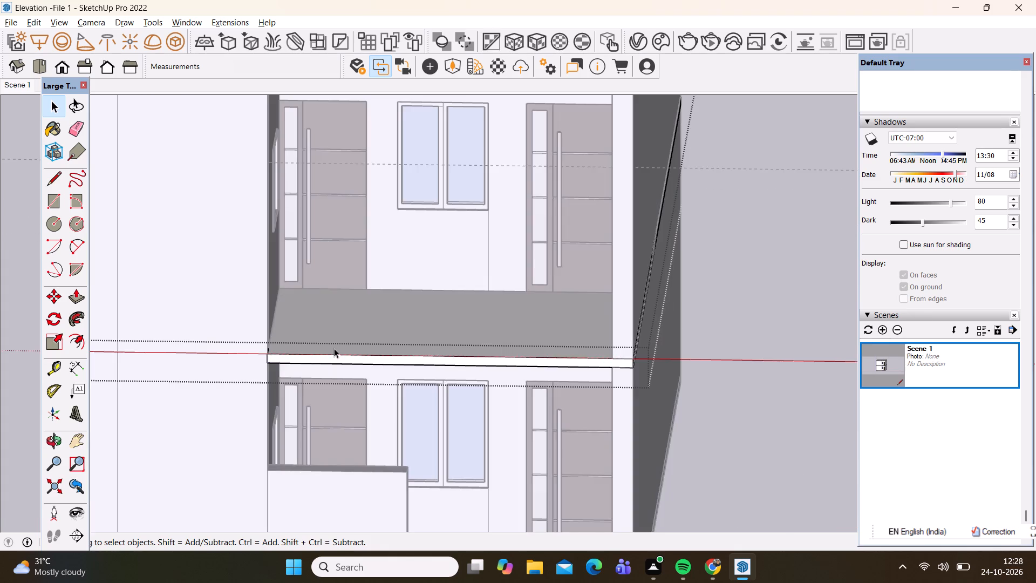
scroll(330, 354, up, 6)
middle_drag(316, 374, 265, 500)
middle_drag(271, 361, 272, 341)
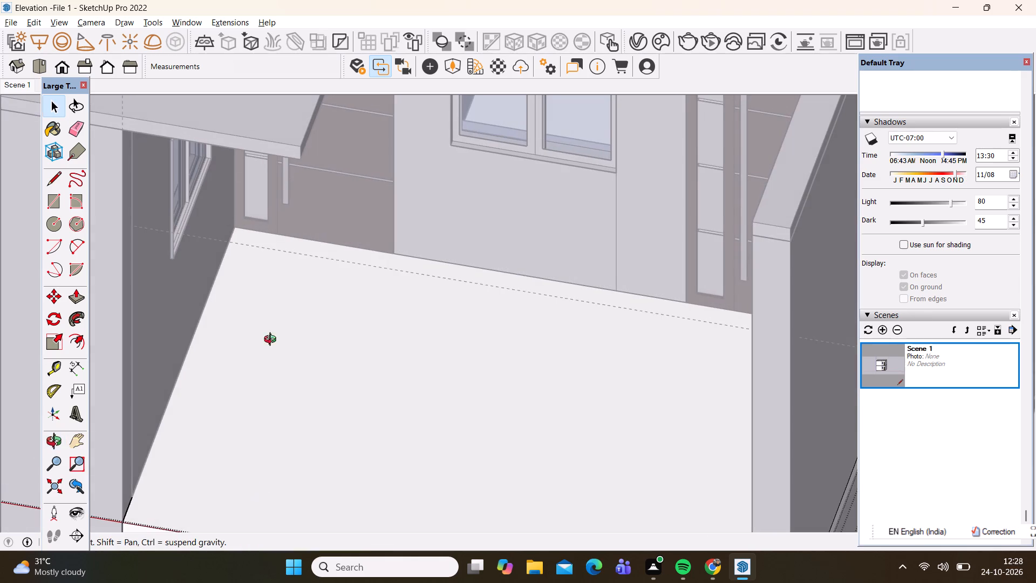
middle_drag(272, 341, 275, 303)
scroll(285, 269, down, 6)
scroll(282, 466, up, 6)
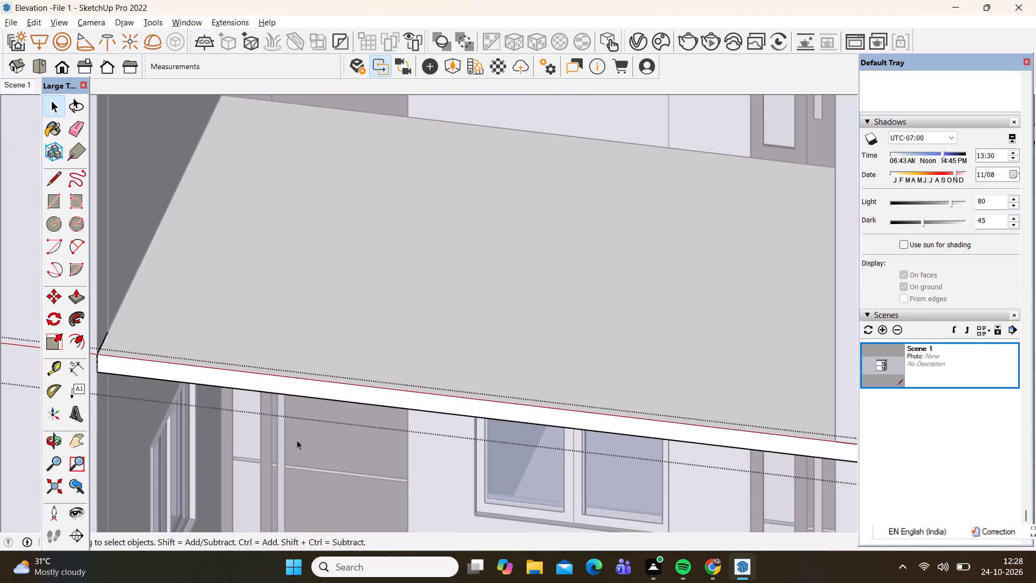
key(t)
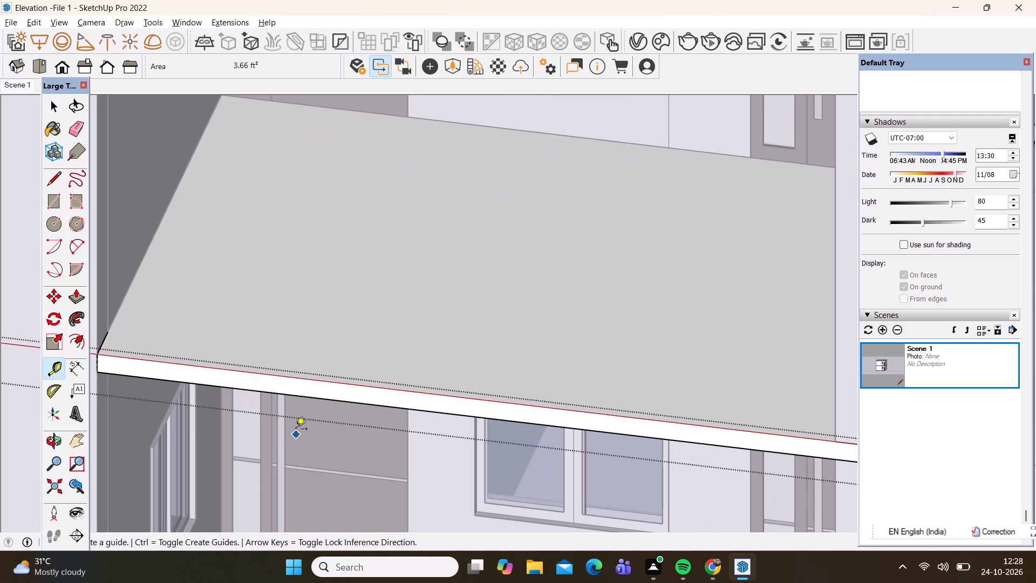
click(303, 381)
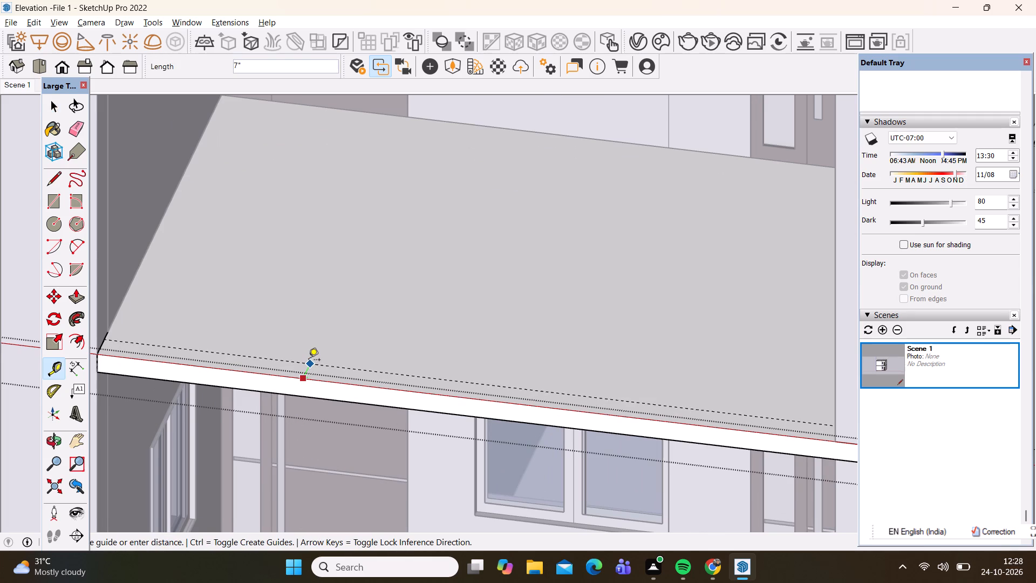
key(9)
key(shift+quotedbl)
key(Return)
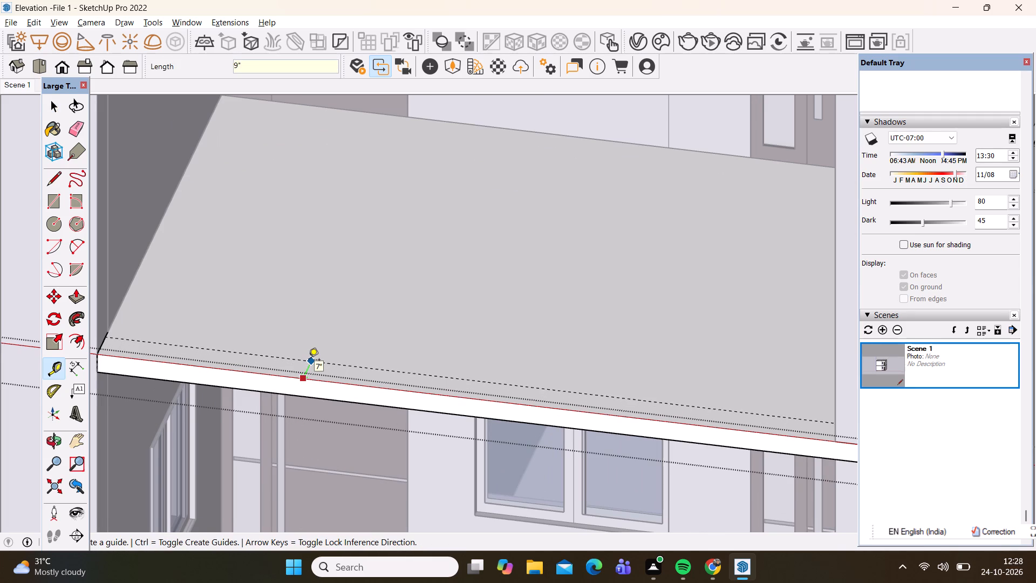
Draw a 12' 4 1/2" by 9" rectangle on the slab's top face, between the guide and the front edge.
scroll(312, 352, down, 6)
key(space)
key(r)
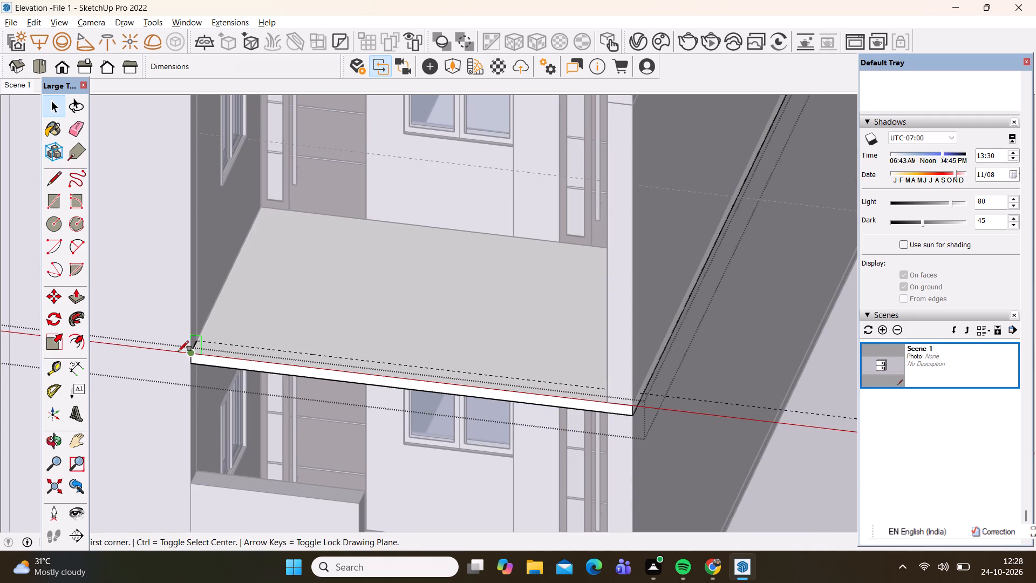
click(197, 341)
scroll(572, 382, up, 3)
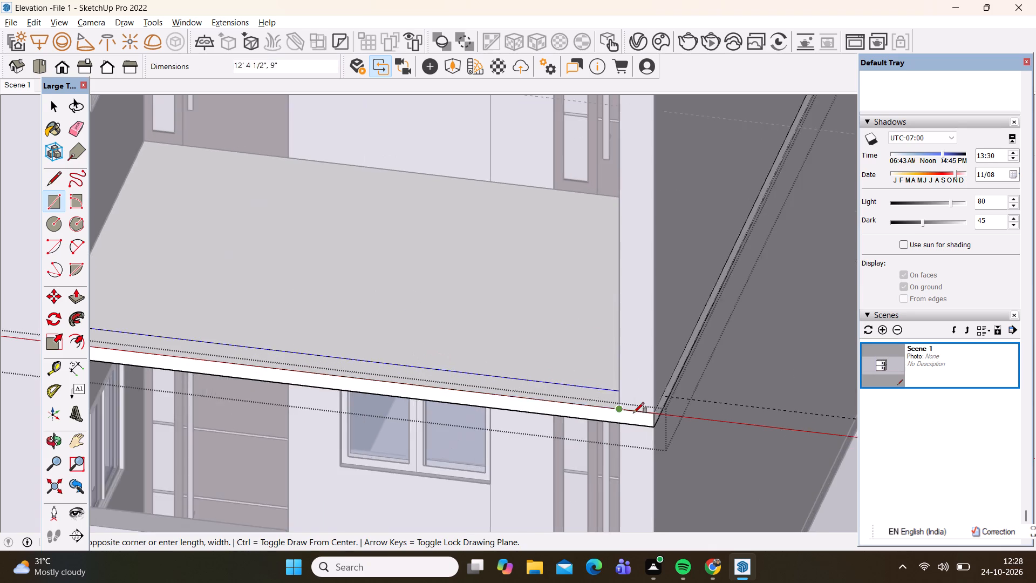
scroll(633, 413, up, 6)
click(613, 401)
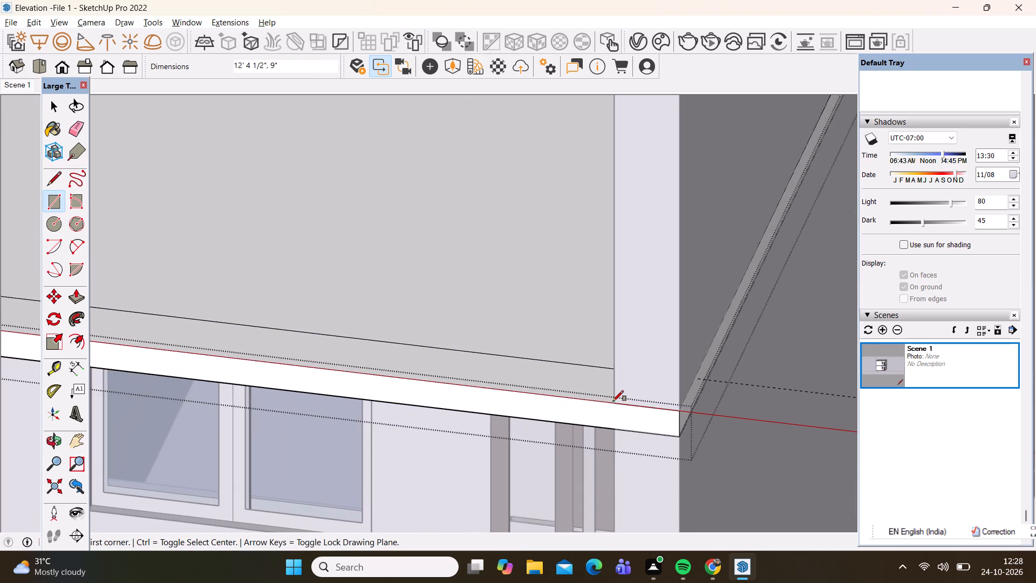
Push/Pull the 9" strip along the slab's front edge upward by 1' to form a low parapet.
key(space)
key(p)
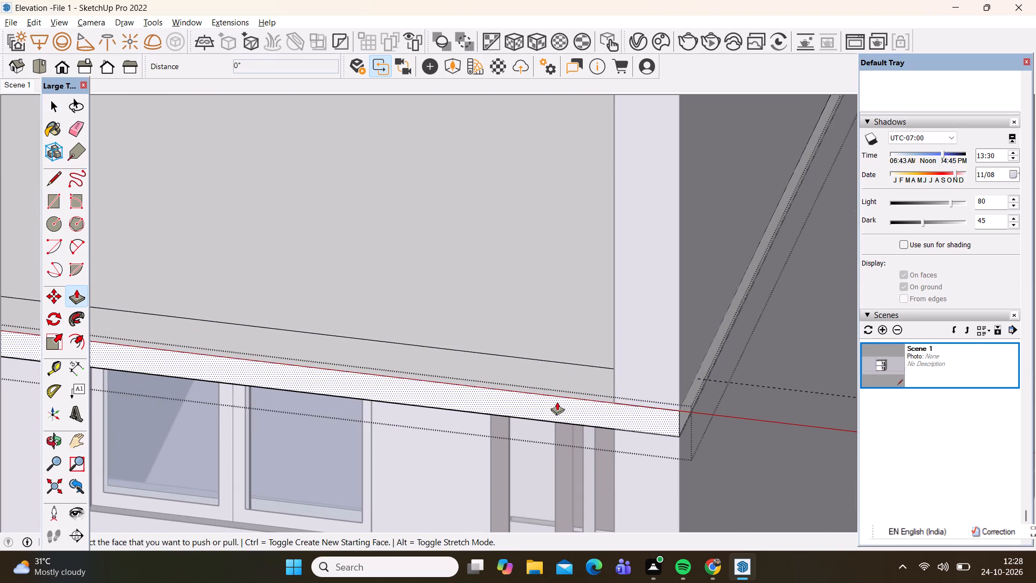
click(555, 379)
text(1')
key(Return)
scroll(557, 312, down, 3)
key(space)
scroll(558, 311, down, 3)
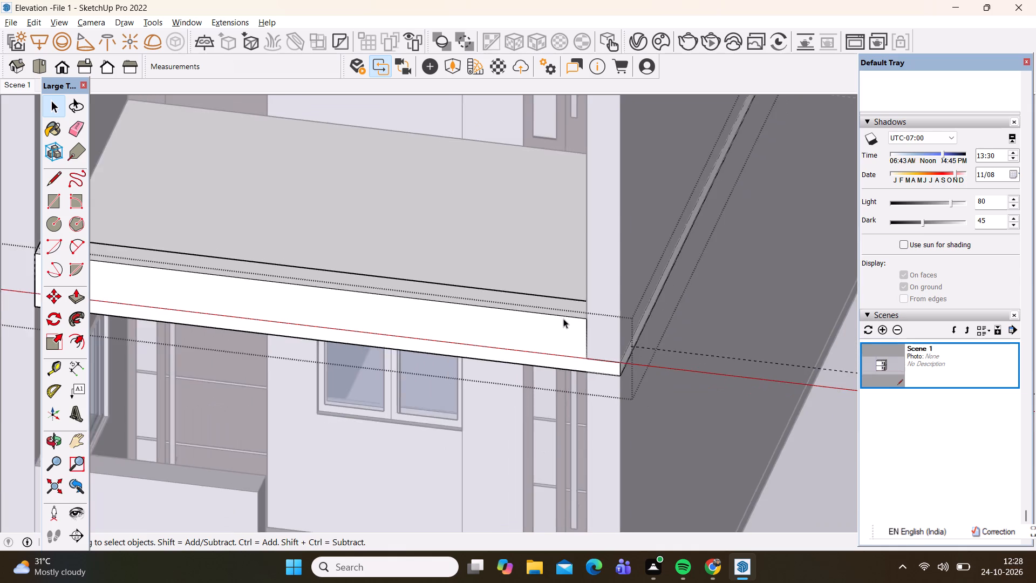
scroll(563, 318, down, 4)
middle_drag(533, 426, 589, 353)
scroll(501, 328, down, 2)
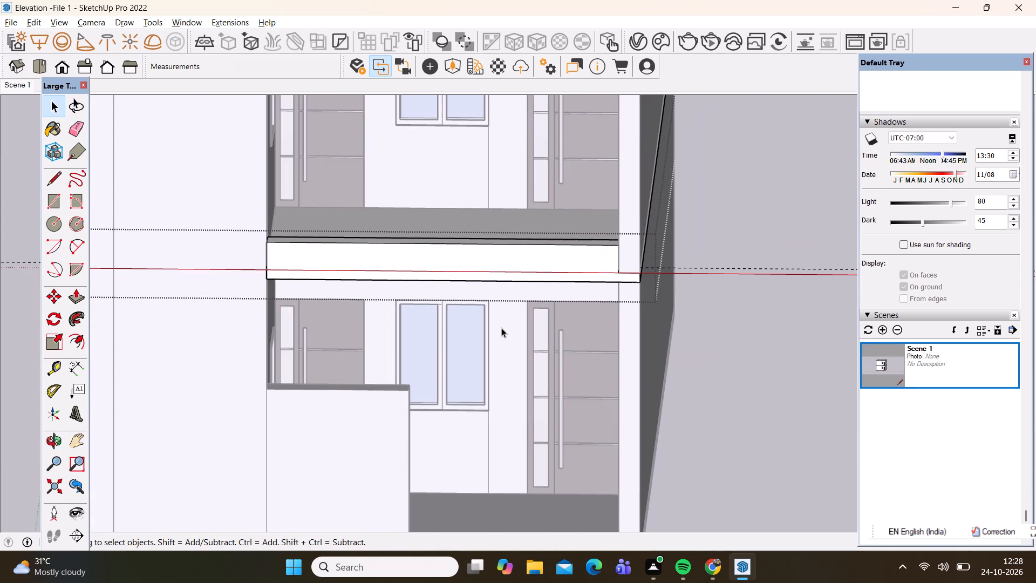
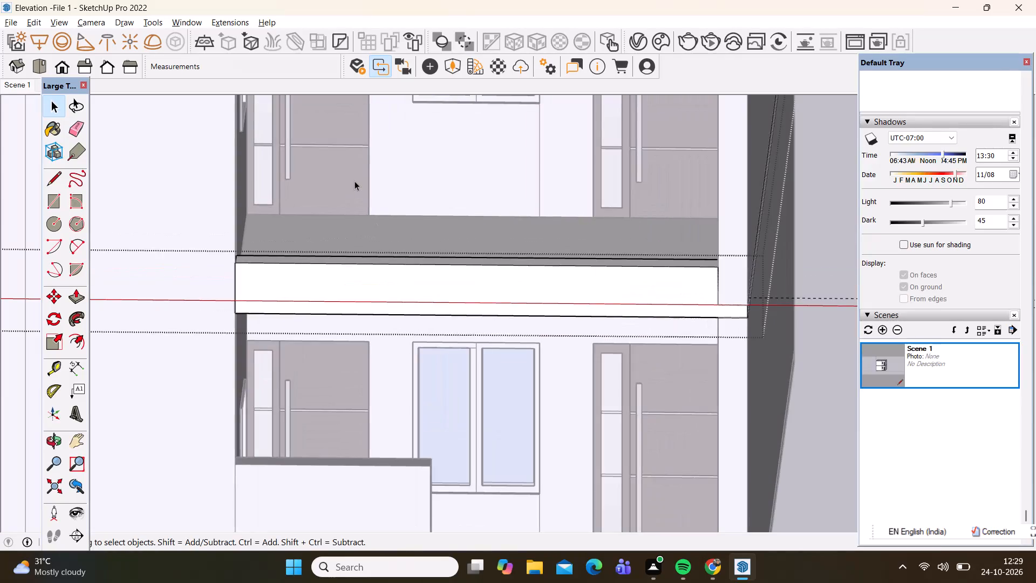
Push/Pull the top face of the parapet along the slab's front edge upward by 2'.
middle_drag(377, 232, 370, 318)
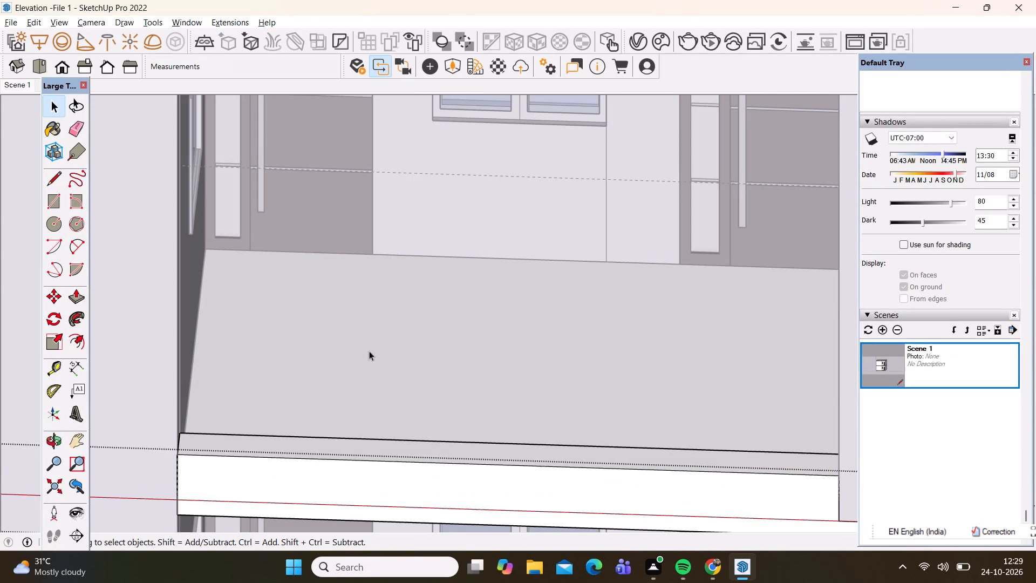
key(p)
click(350, 450)
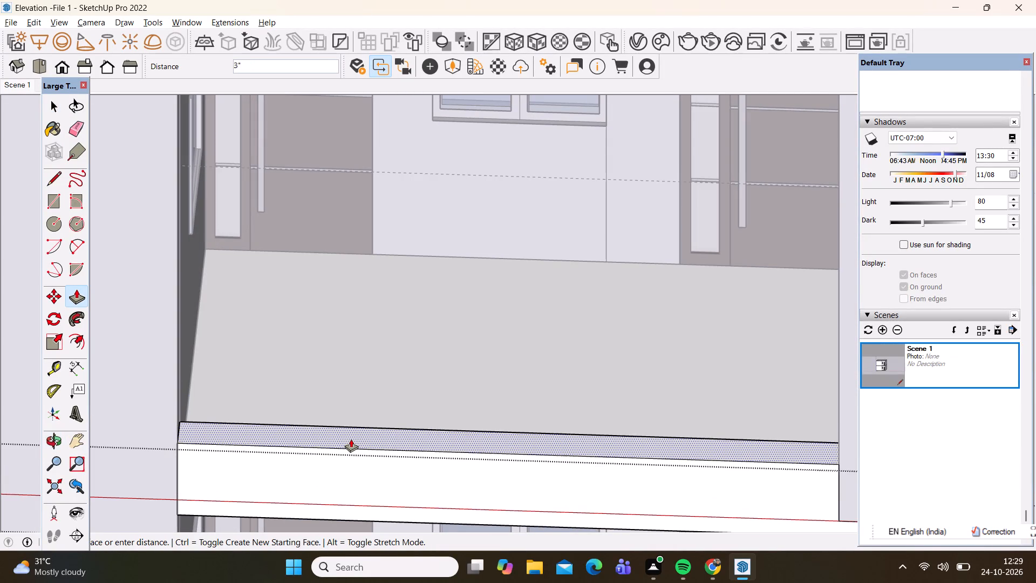
text(2')
key(Return)
Push/Pull the parapet's top face upward by a further 2" to form a thin band along the top.
click(367, 366)
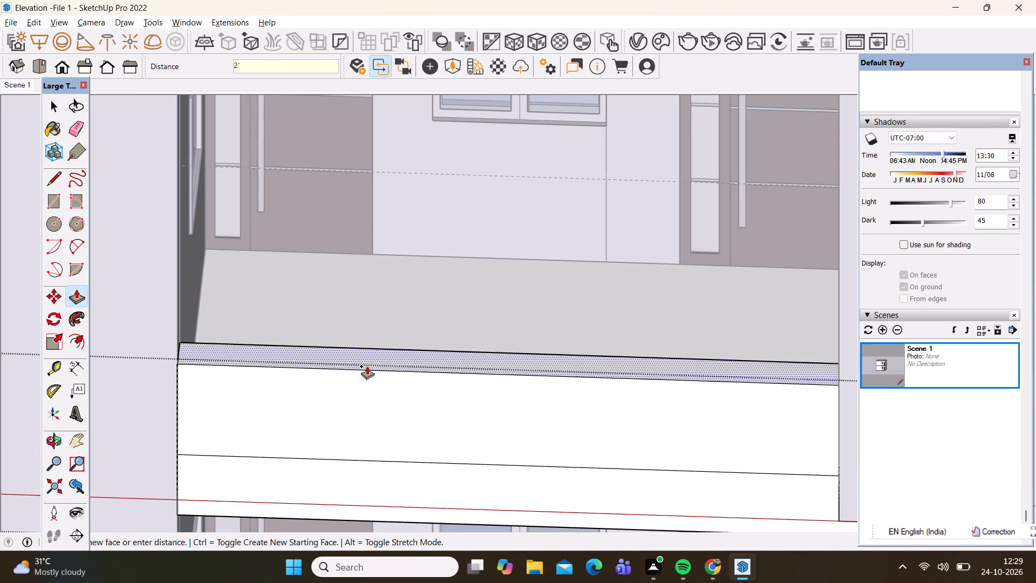
text(2")
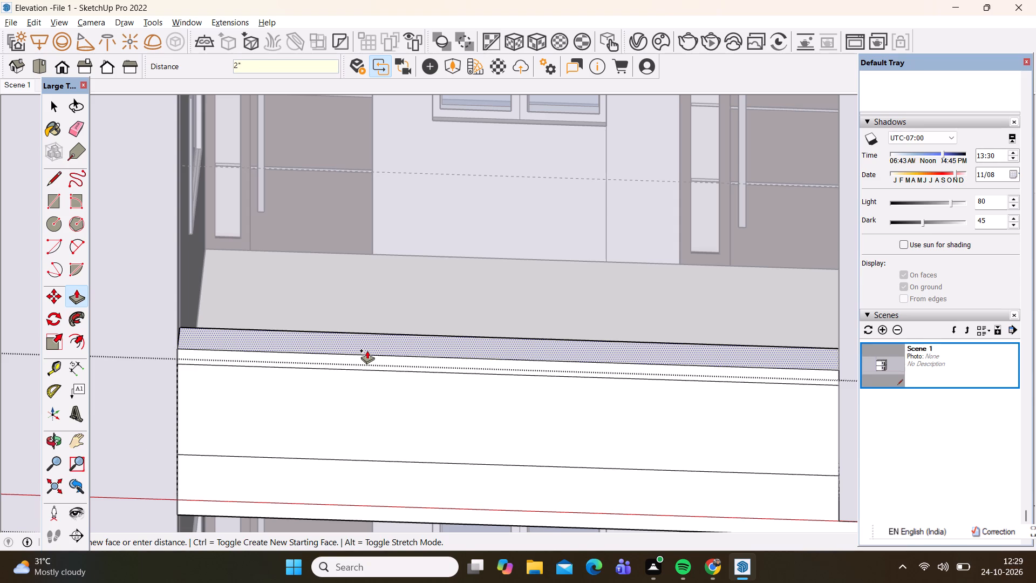
key(Return)
key(space)
Place two vertical guides on the parapet's front face, each 1' in from its left and right end edges.
scroll(216, 227, down, 7)
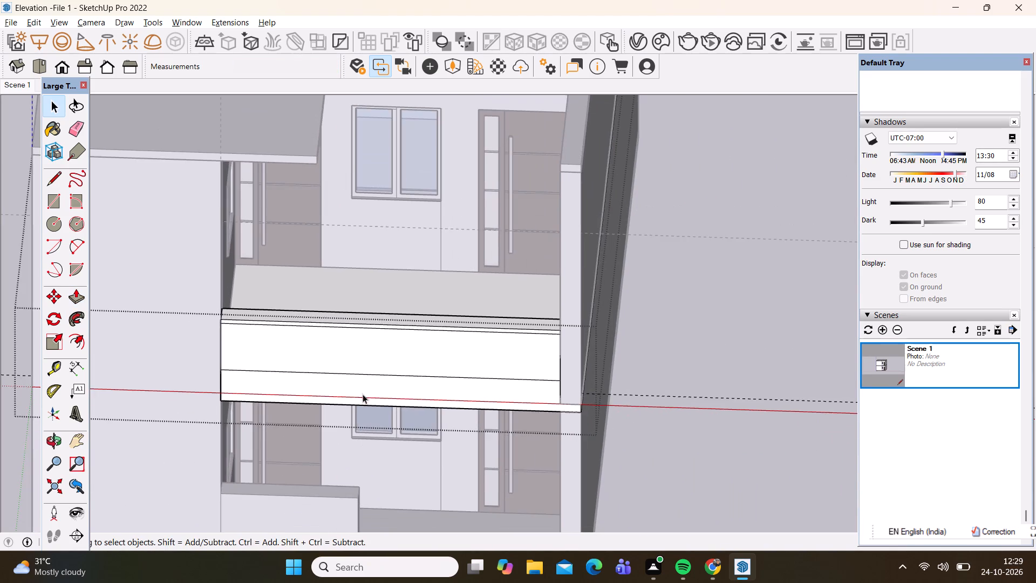
middle_drag(364, 400, 383, 330)
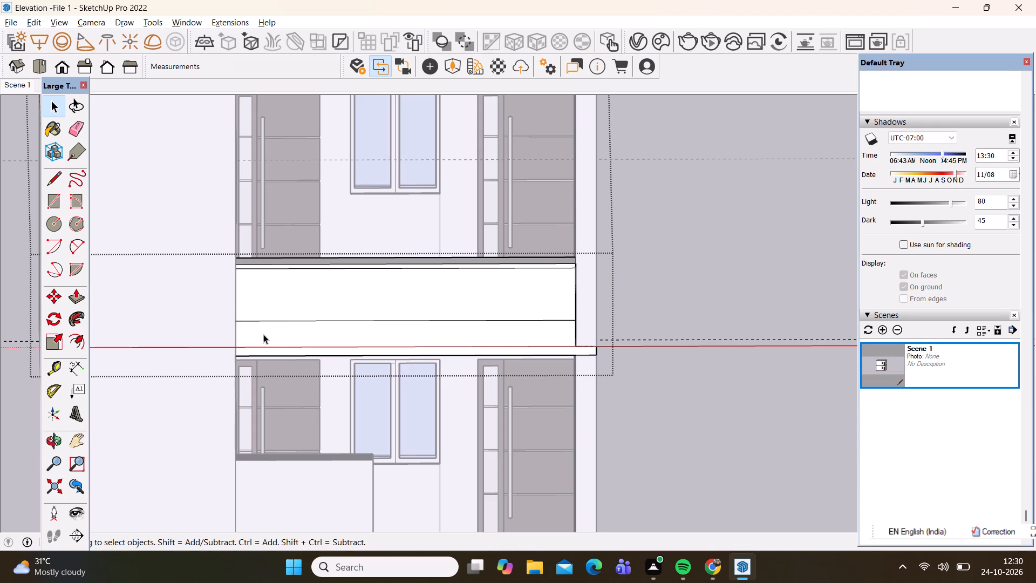
key(t)
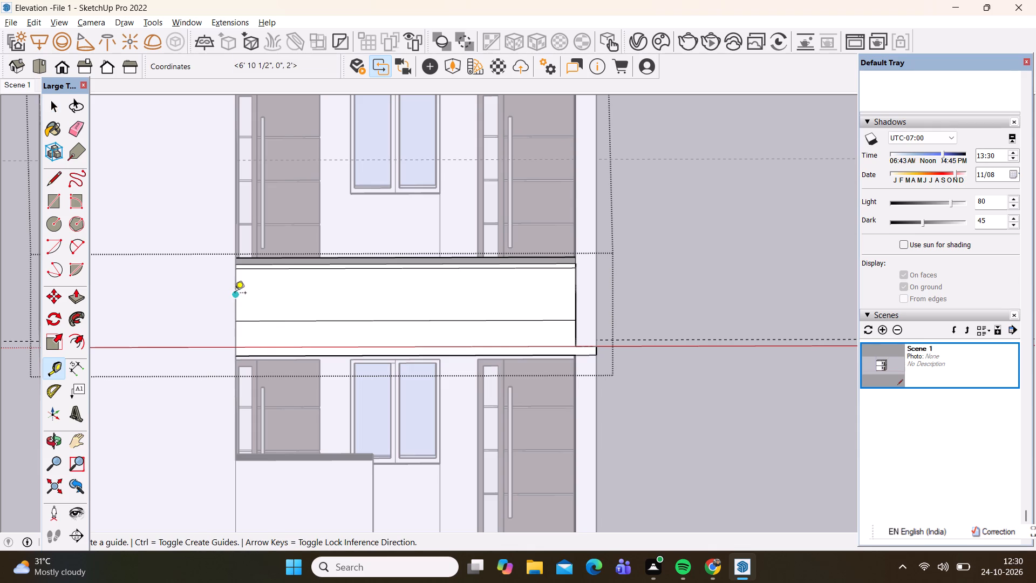
click(235, 294)
key(1)
key(apostrophe)
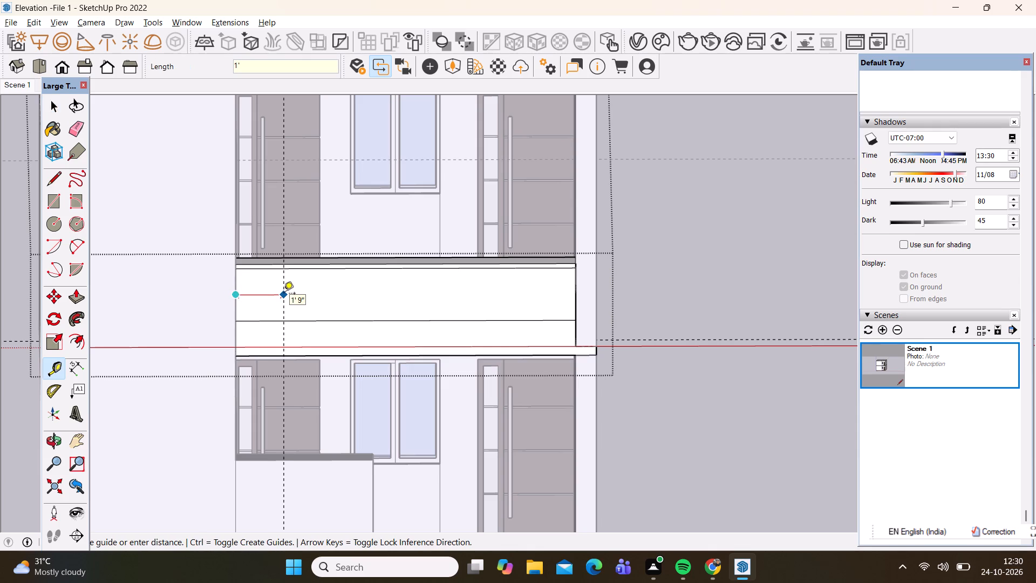
key(Return)
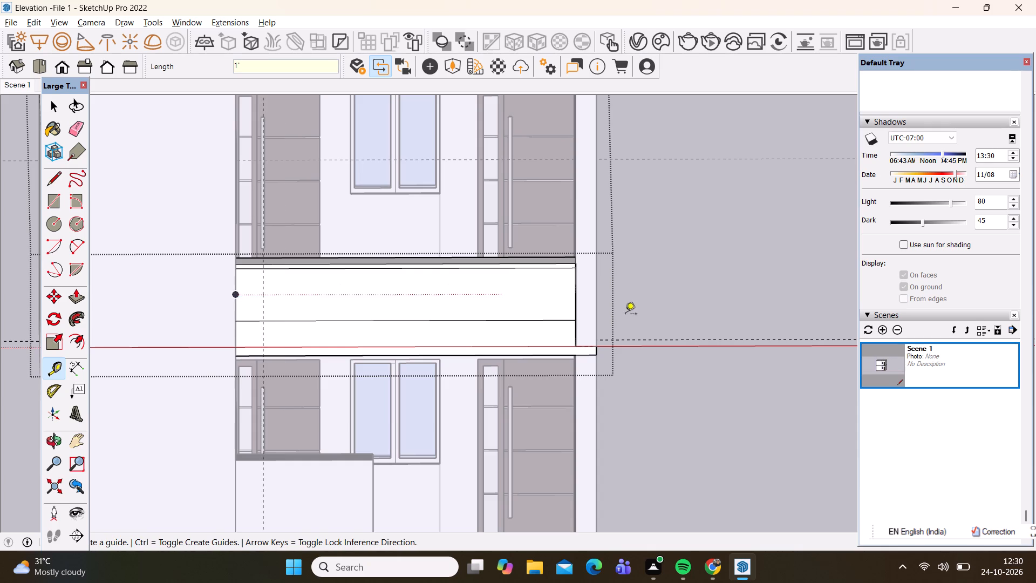
click(574, 296)
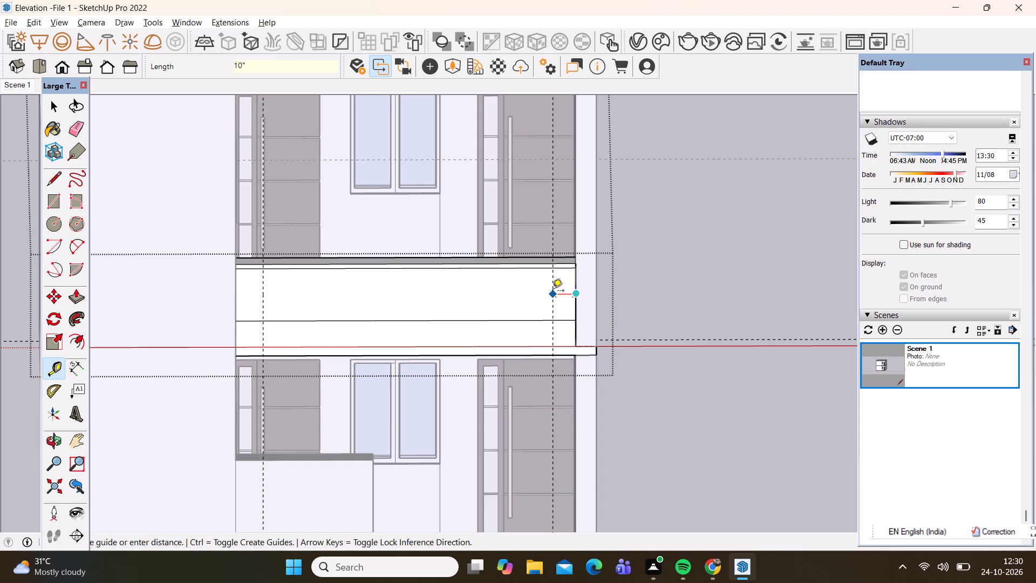
text(1')
key(Return)
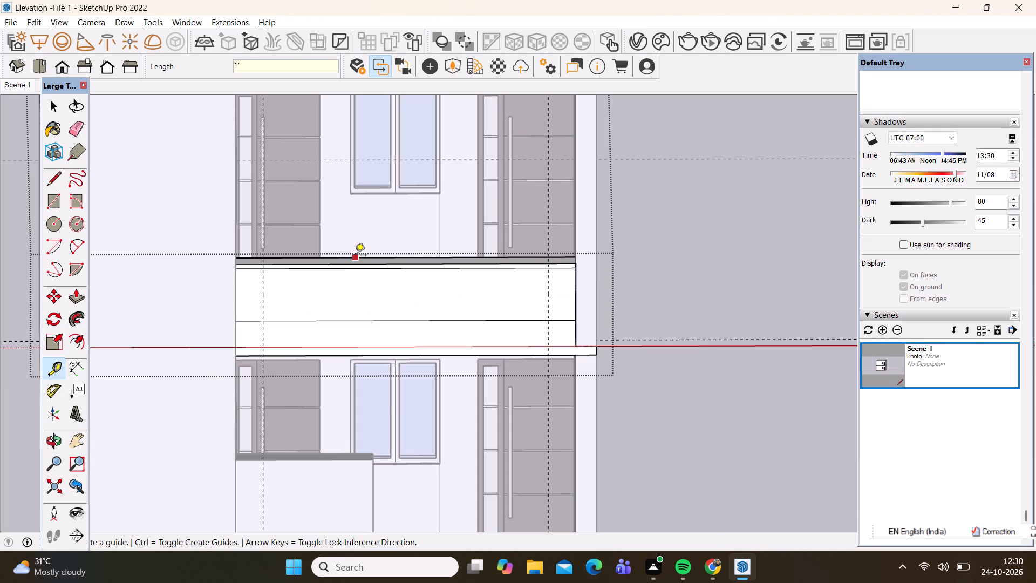
Add a vertical guide on the parapet's front face 4" inward from the left guide.
scroll(355, 259, up, 1)
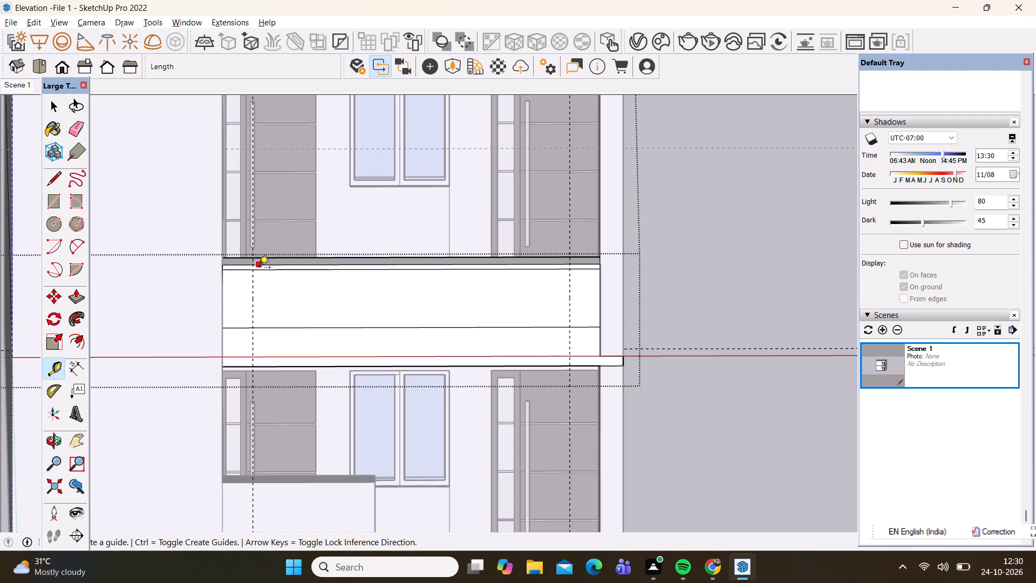
click(253, 308)
text(4")
key(Return)
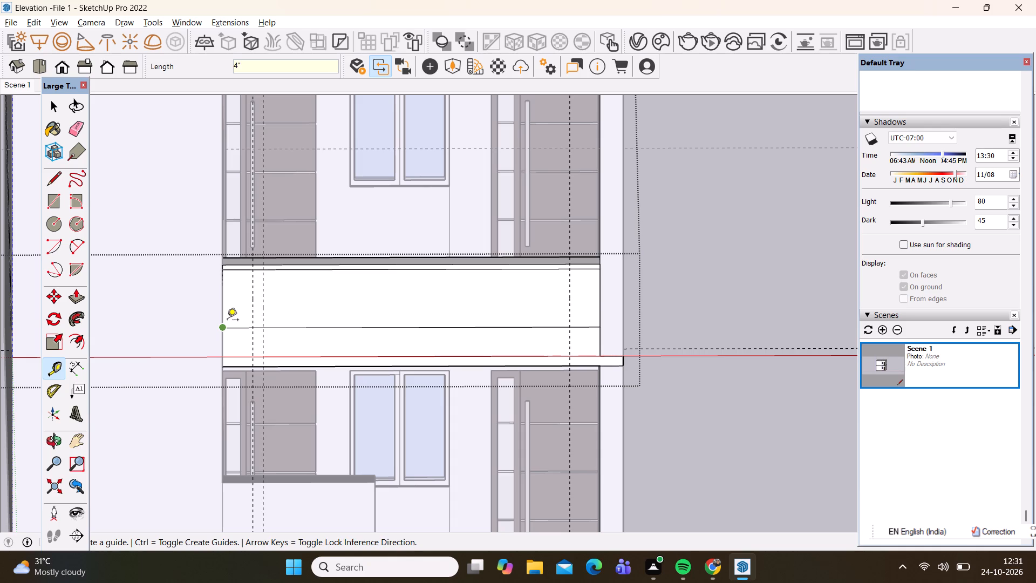
Place a horizontal guide 6" from the seam line under the parapet's thin top band, offset along the green axis.
scroll(249, 284, up, 5)
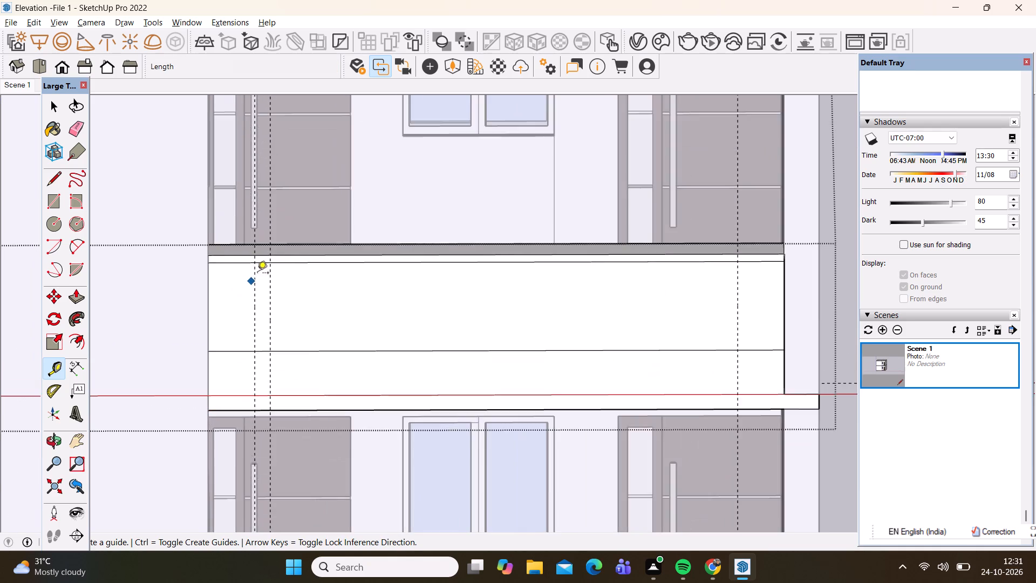
scroll(257, 274, up, 2)
click(262, 262)
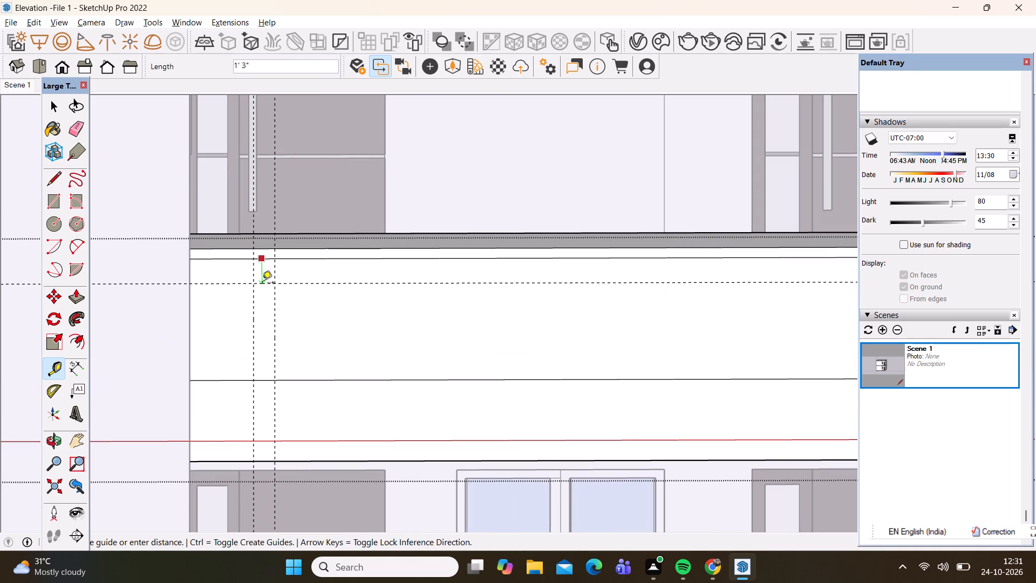
text(6")
key(Return)
Place a horizontal guide 4" above the lower seam line on the parapet's front face.
scroll(242, 402, up, 1)
scroll(264, 364, up, 2)
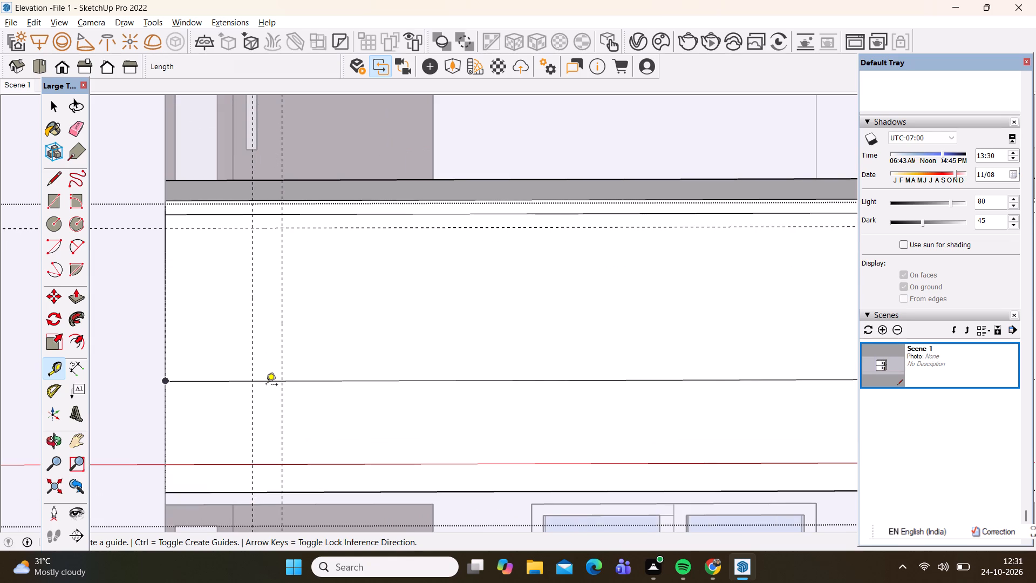
click(301, 381)
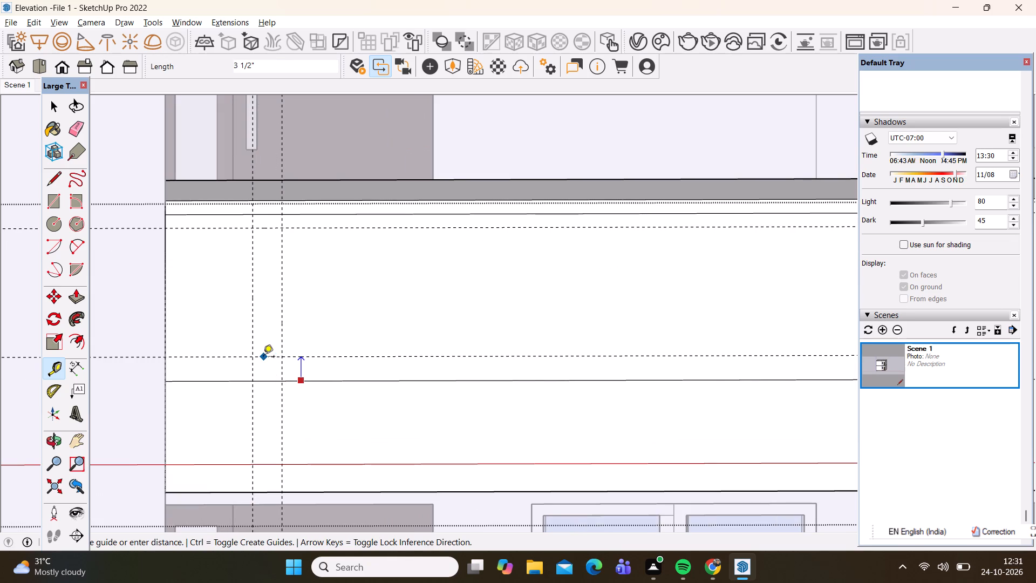
text(4")
key(Return)
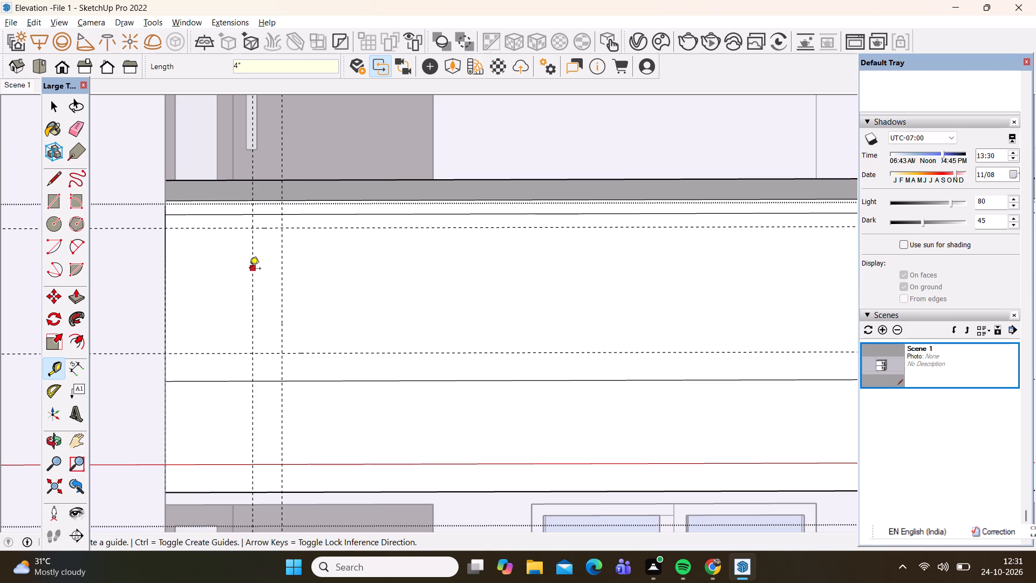
Place another guide 6" from the seam line under the parapet's top band, offset along the green axis.
scroll(248, 253, up, 2)
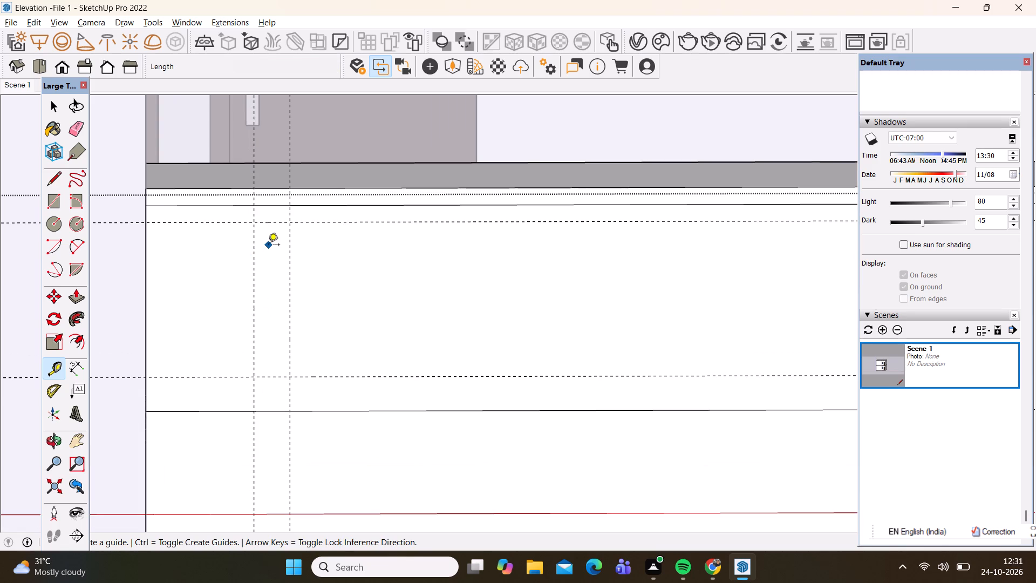
scroll(268, 246, up, 2)
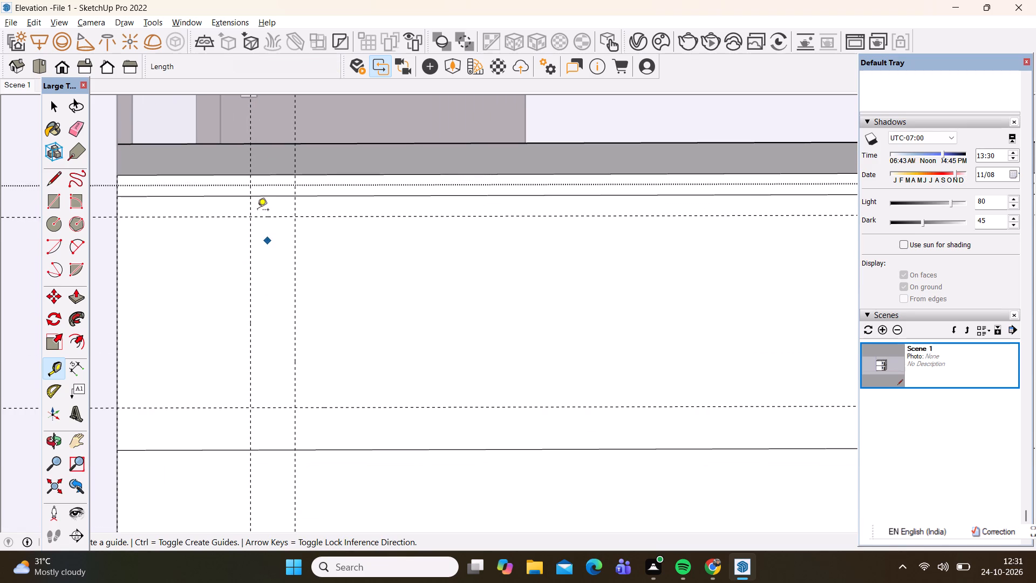
click(266, 199)
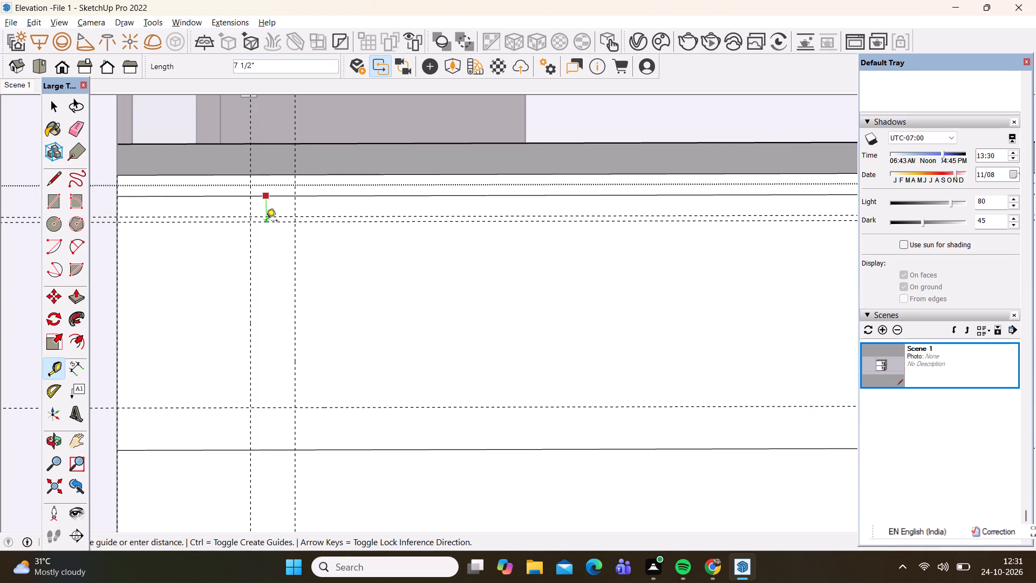
text(6")
key(Return)
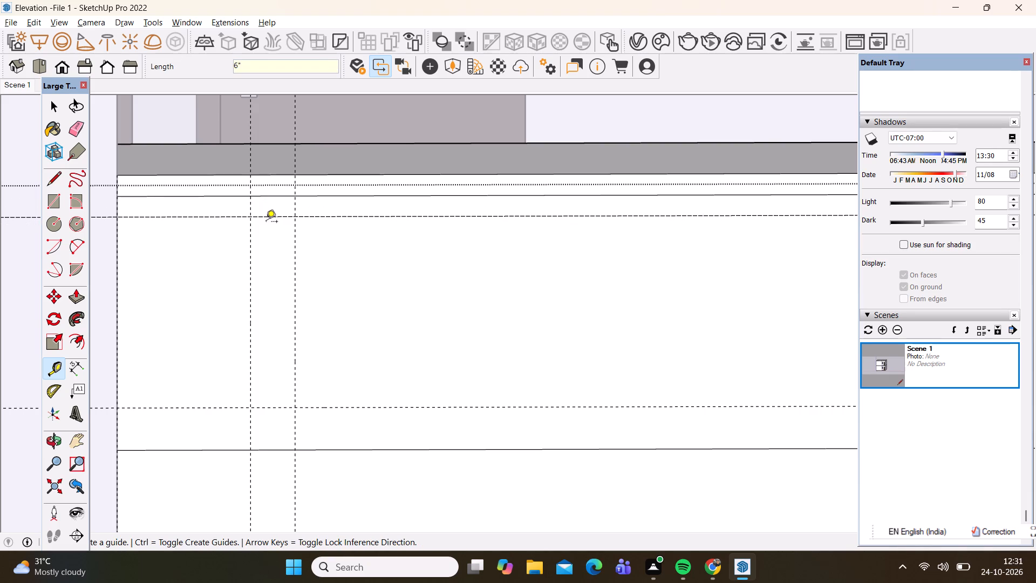
key(space)
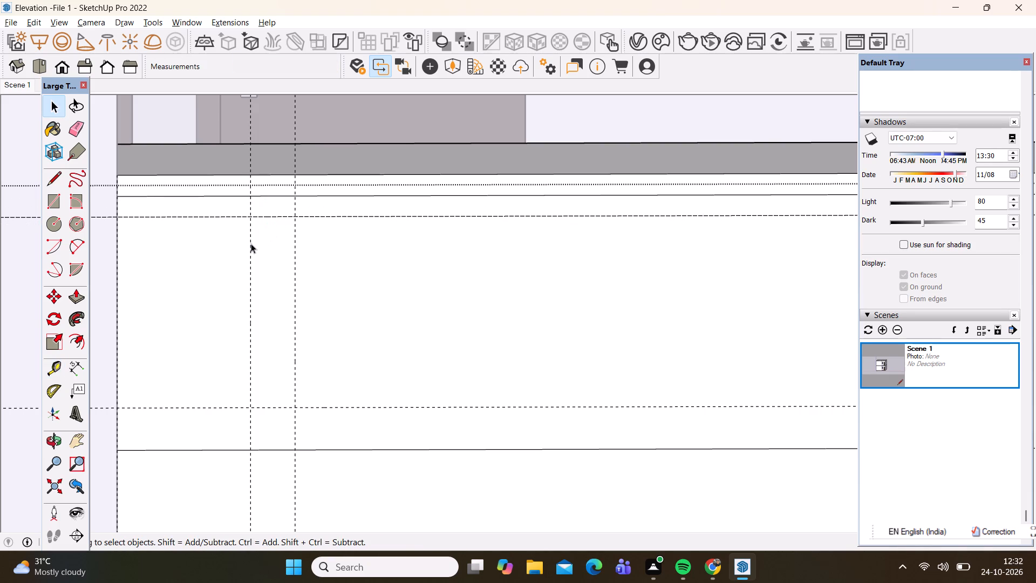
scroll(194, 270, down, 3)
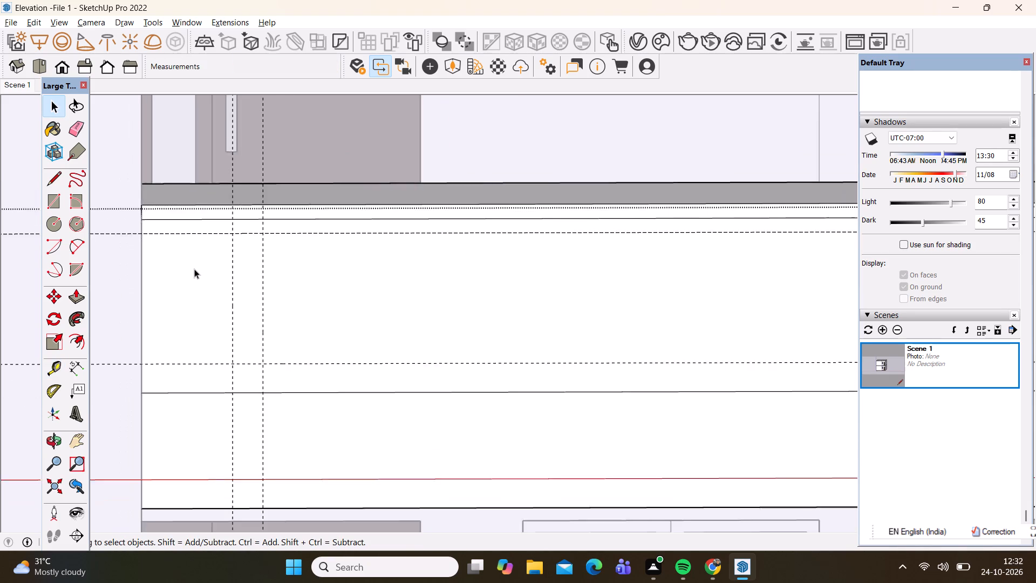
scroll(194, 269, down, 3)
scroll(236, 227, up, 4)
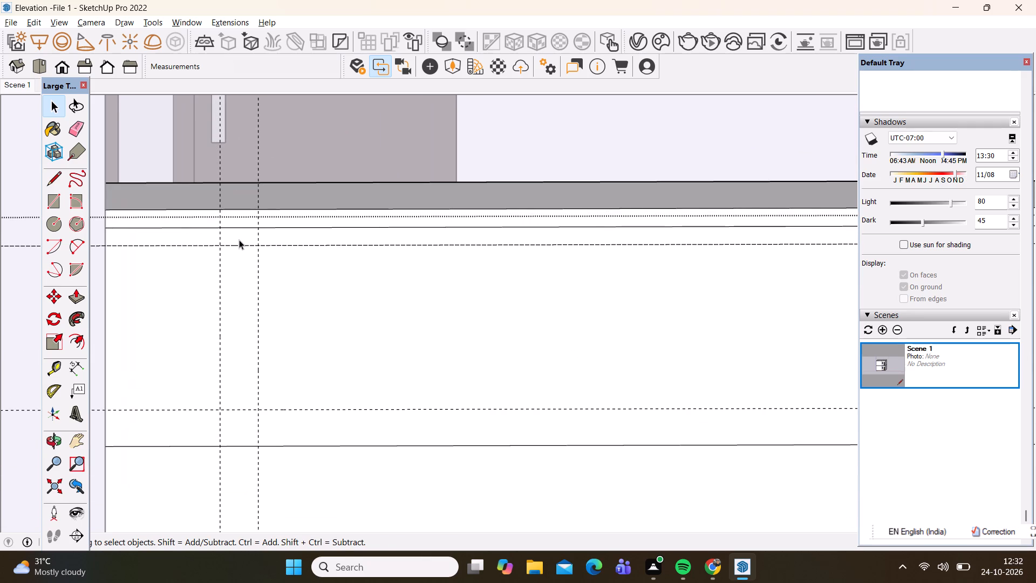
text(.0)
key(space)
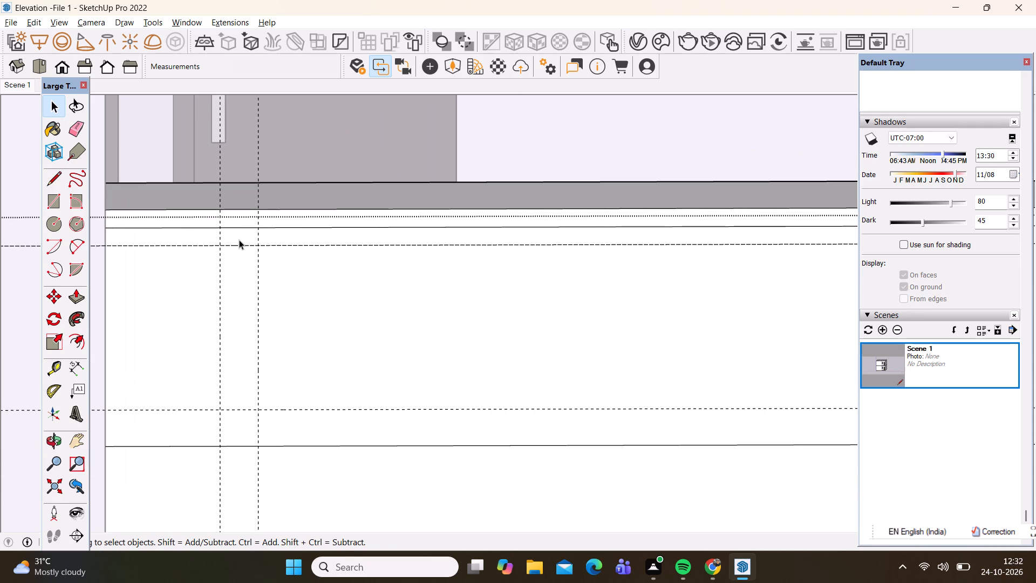
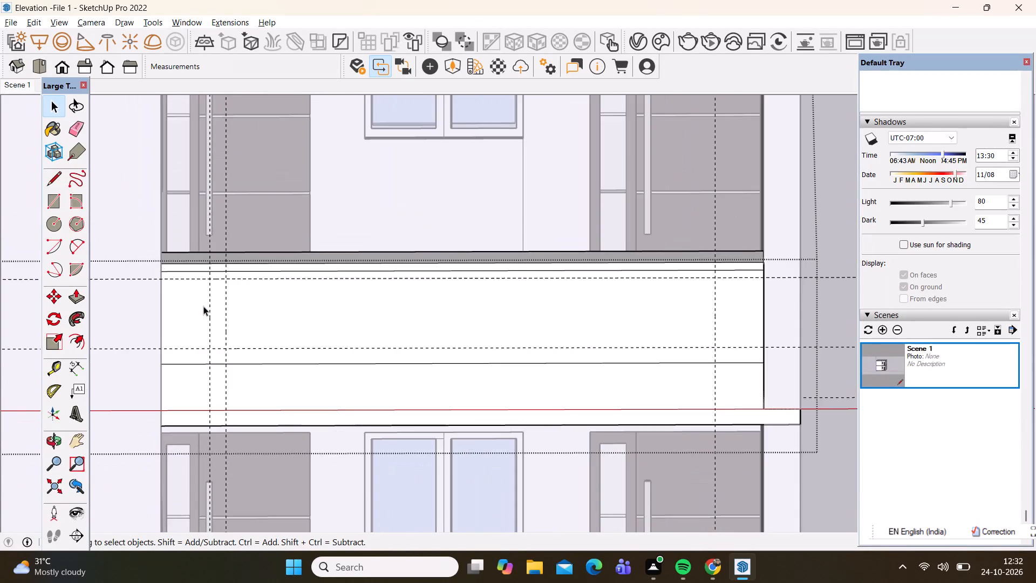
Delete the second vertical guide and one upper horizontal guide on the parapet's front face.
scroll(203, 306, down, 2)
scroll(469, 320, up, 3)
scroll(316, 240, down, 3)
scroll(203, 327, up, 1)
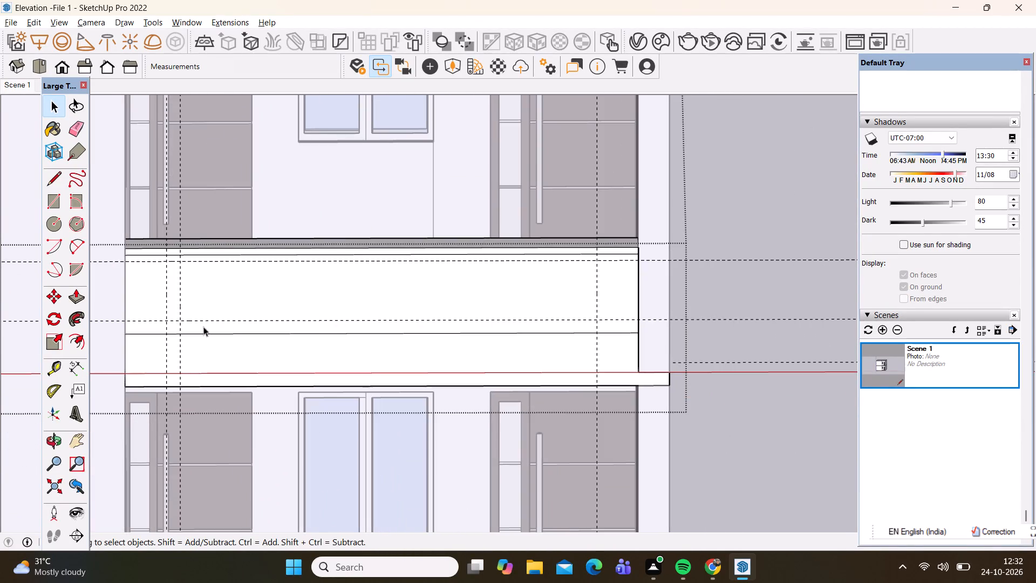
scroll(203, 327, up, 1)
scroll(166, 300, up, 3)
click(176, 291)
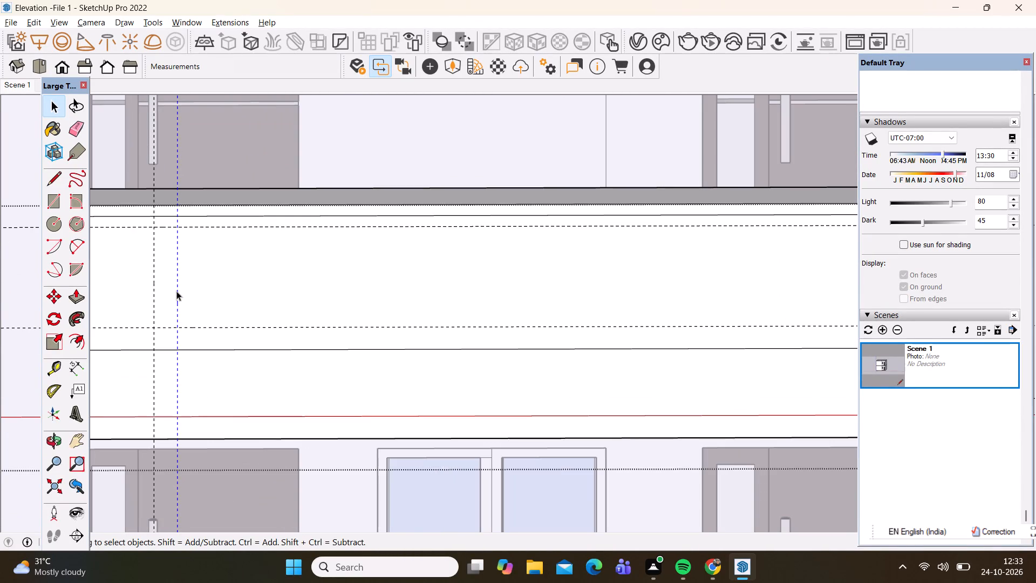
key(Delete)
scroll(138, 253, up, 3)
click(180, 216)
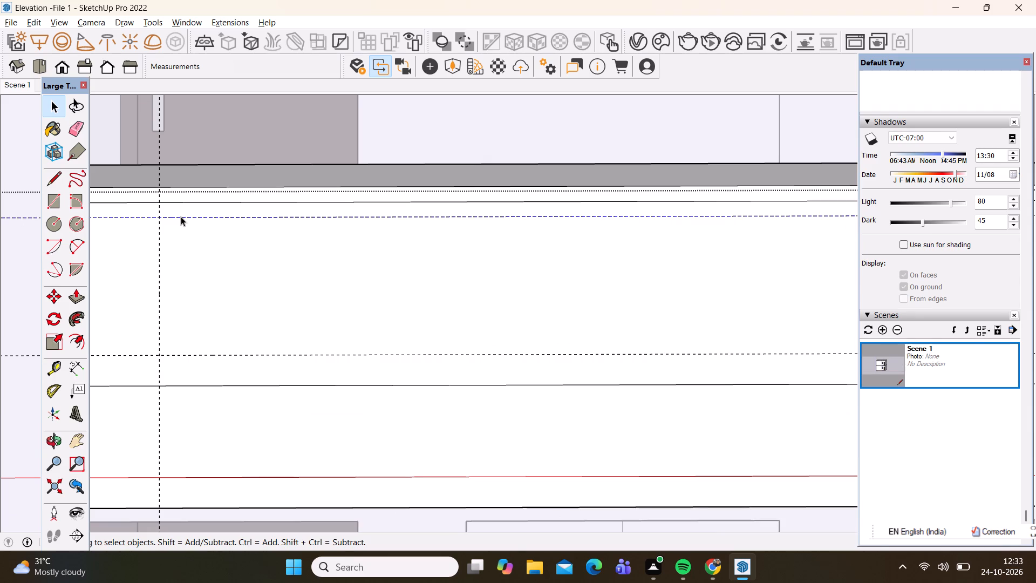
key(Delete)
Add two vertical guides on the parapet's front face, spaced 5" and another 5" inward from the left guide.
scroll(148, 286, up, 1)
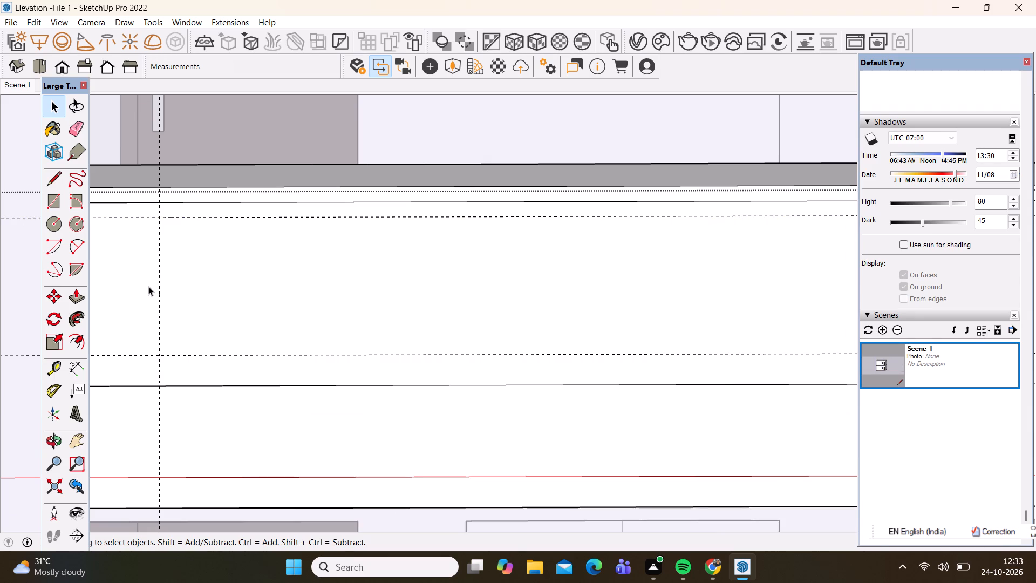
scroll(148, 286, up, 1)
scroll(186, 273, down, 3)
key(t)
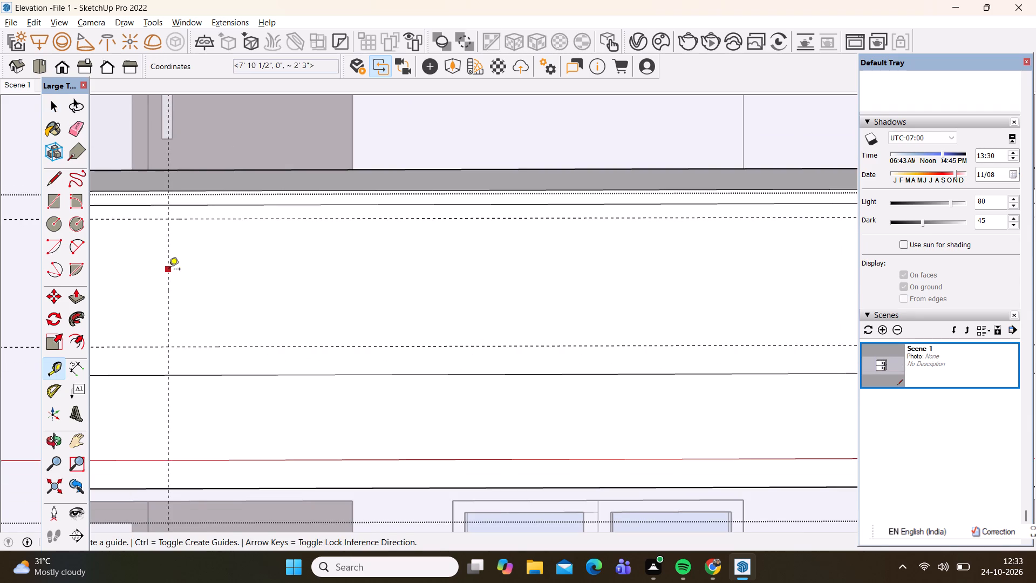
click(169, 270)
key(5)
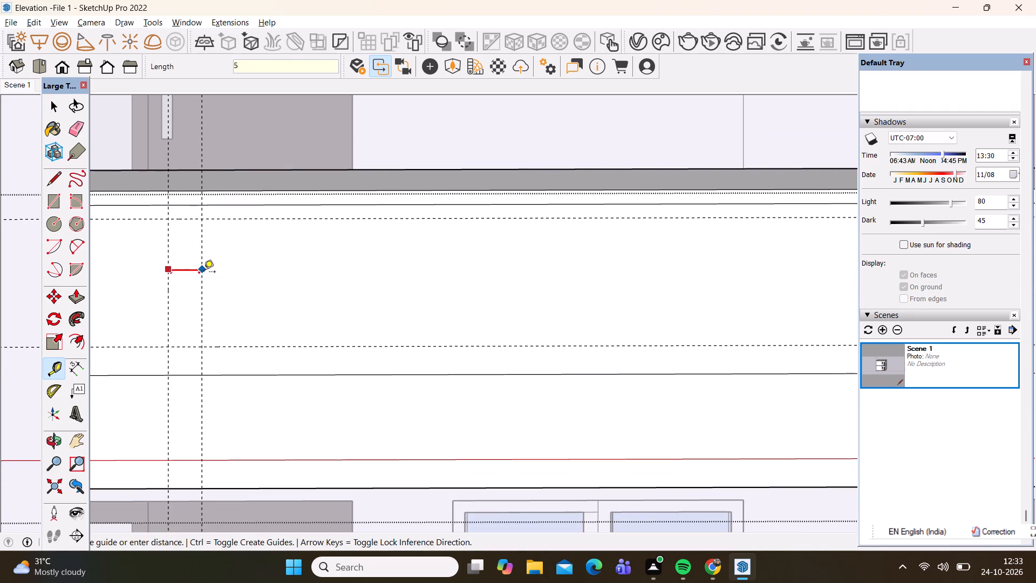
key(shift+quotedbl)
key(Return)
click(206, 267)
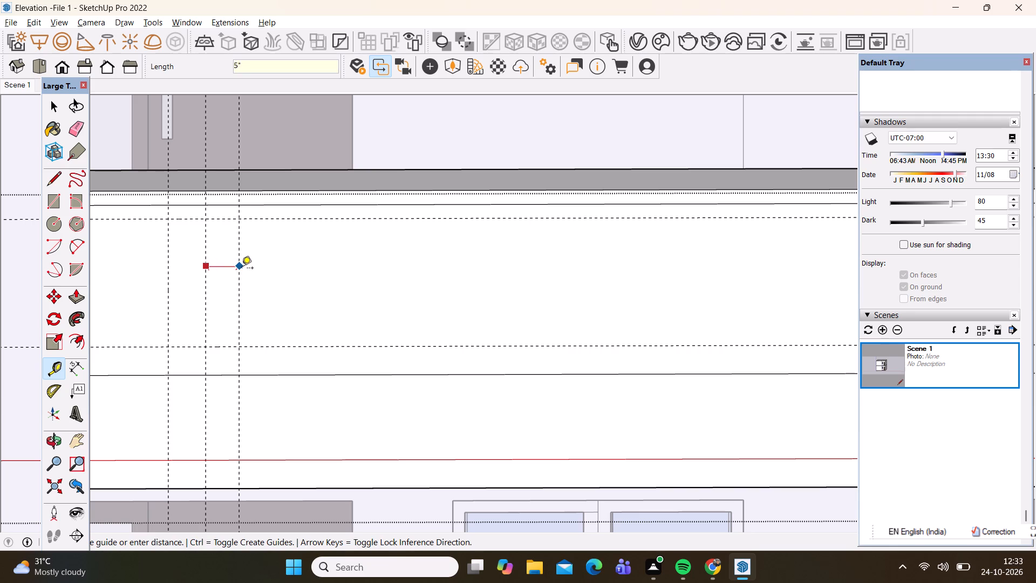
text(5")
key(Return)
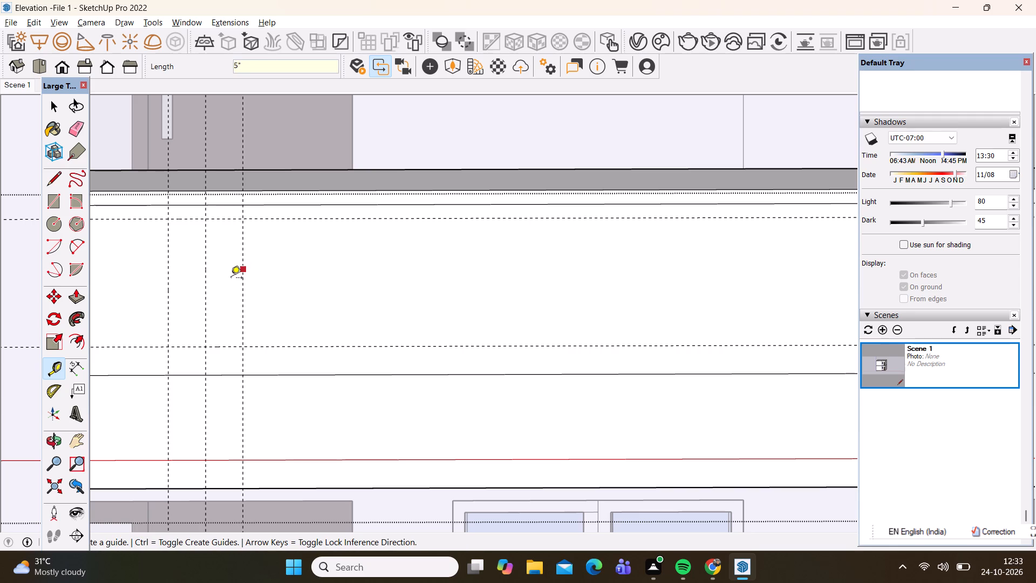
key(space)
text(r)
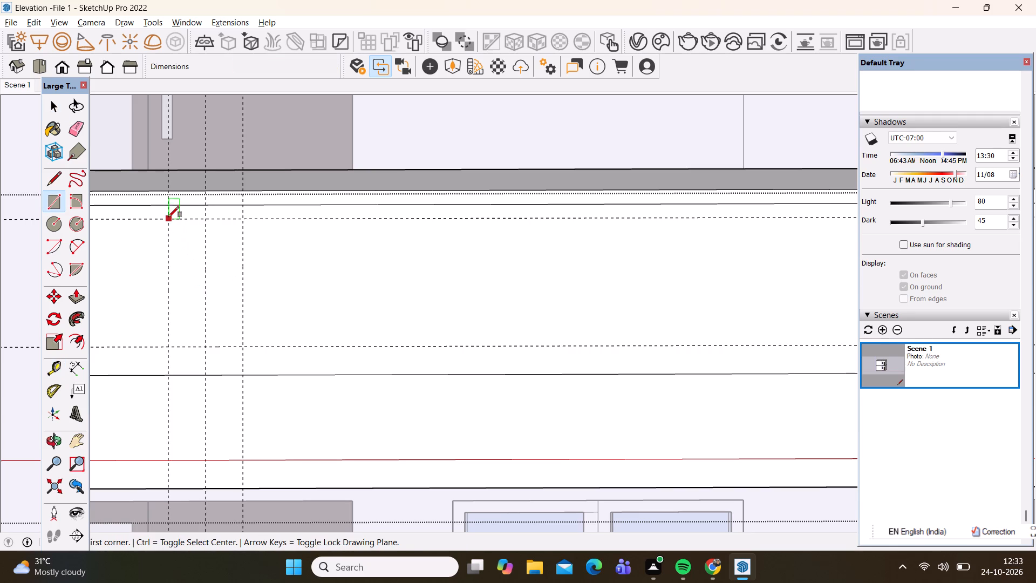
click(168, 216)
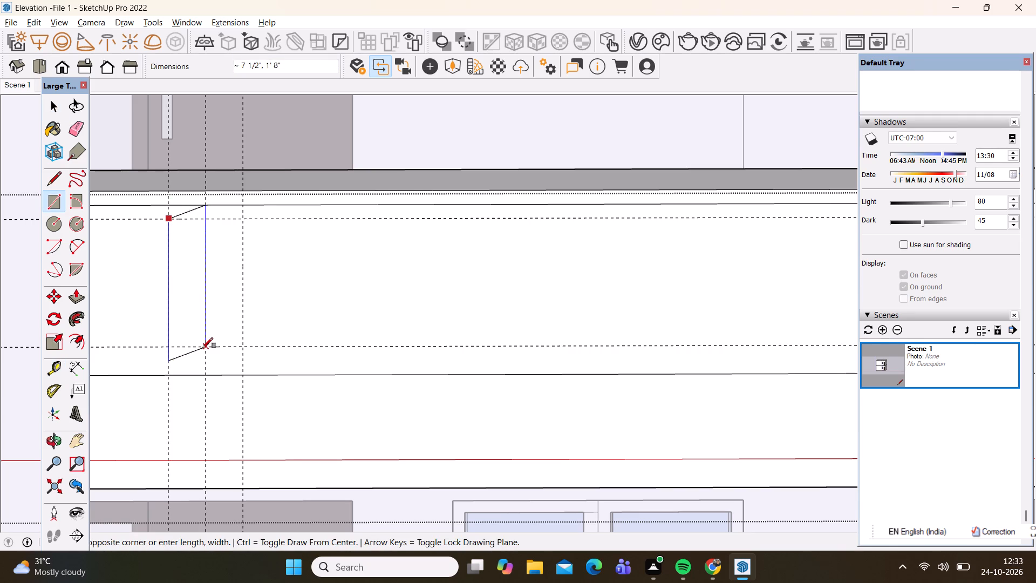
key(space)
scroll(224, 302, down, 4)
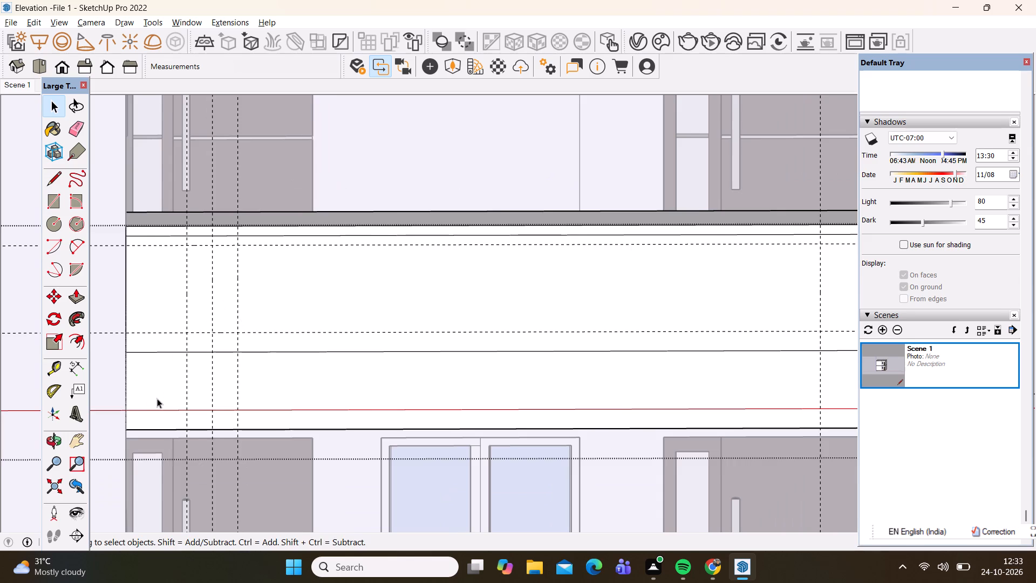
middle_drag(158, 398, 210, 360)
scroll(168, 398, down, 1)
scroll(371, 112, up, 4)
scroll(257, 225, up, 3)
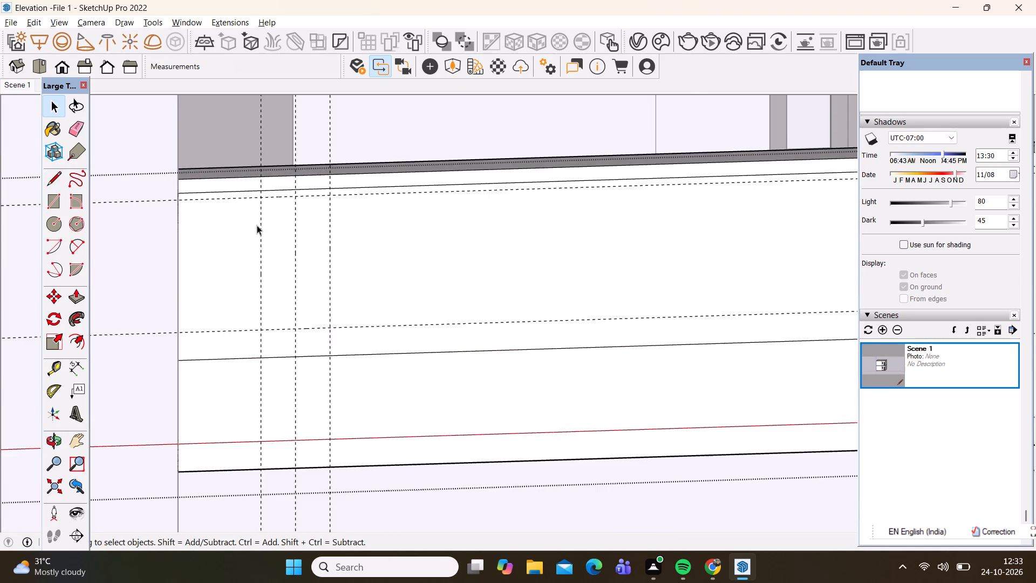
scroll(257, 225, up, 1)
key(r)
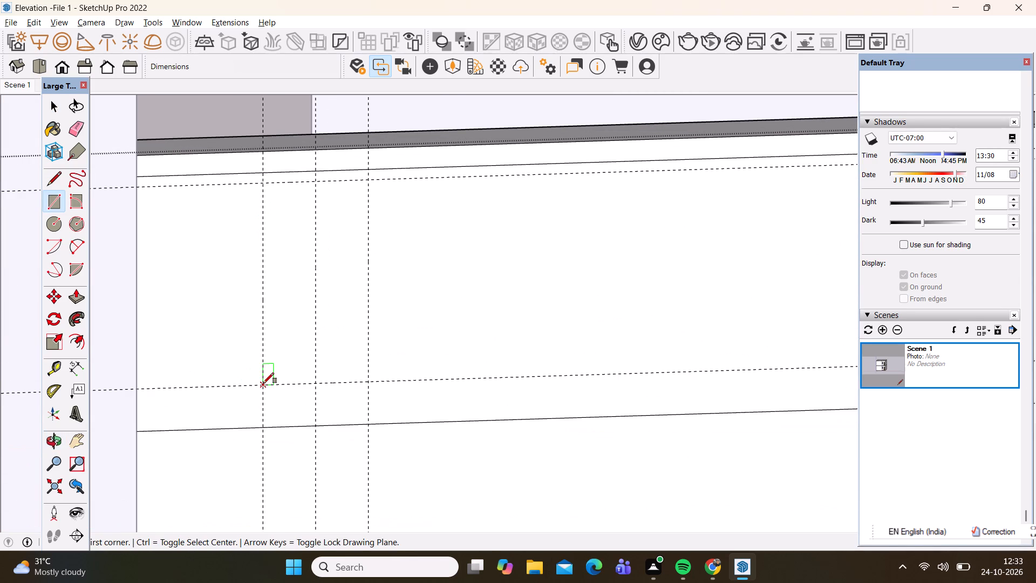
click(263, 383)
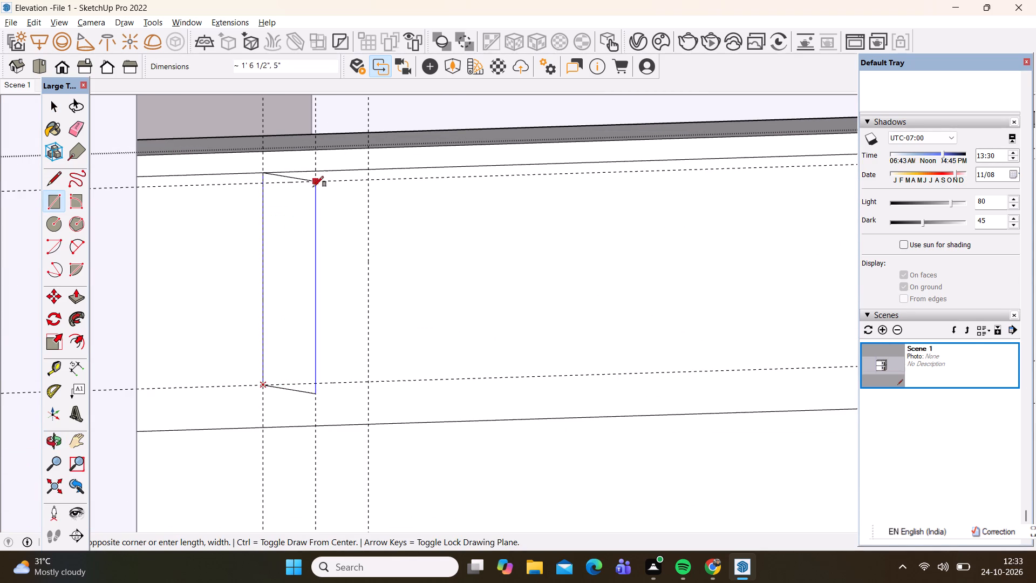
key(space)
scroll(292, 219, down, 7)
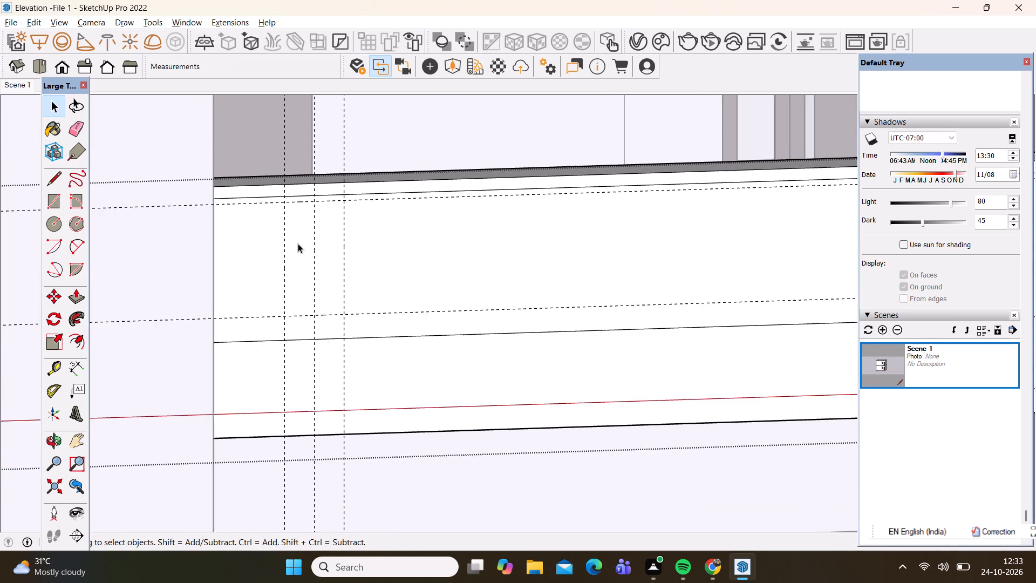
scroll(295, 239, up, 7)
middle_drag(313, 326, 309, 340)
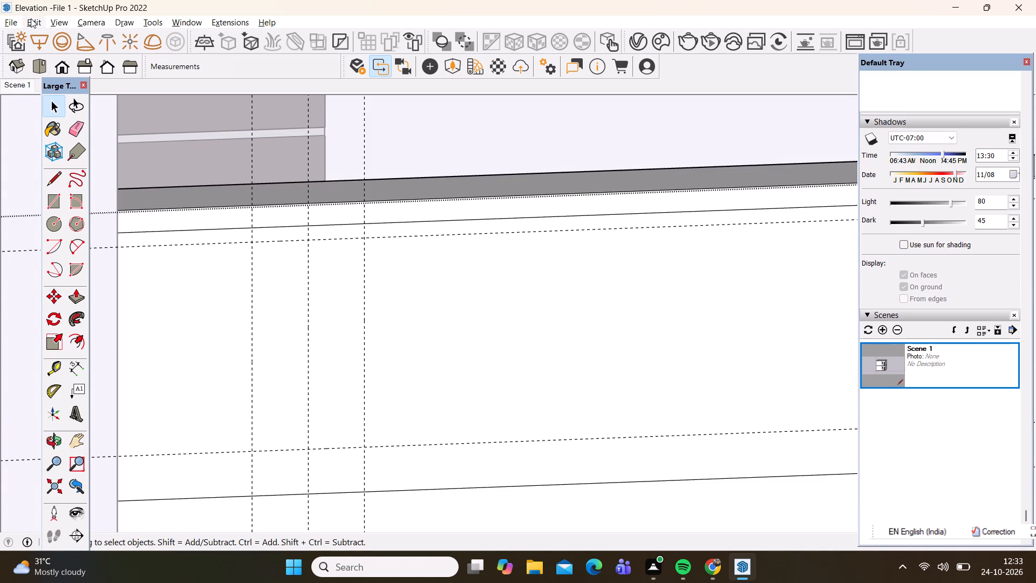
Delete all guides from the model.
click(31, 18)
click(56, 142)
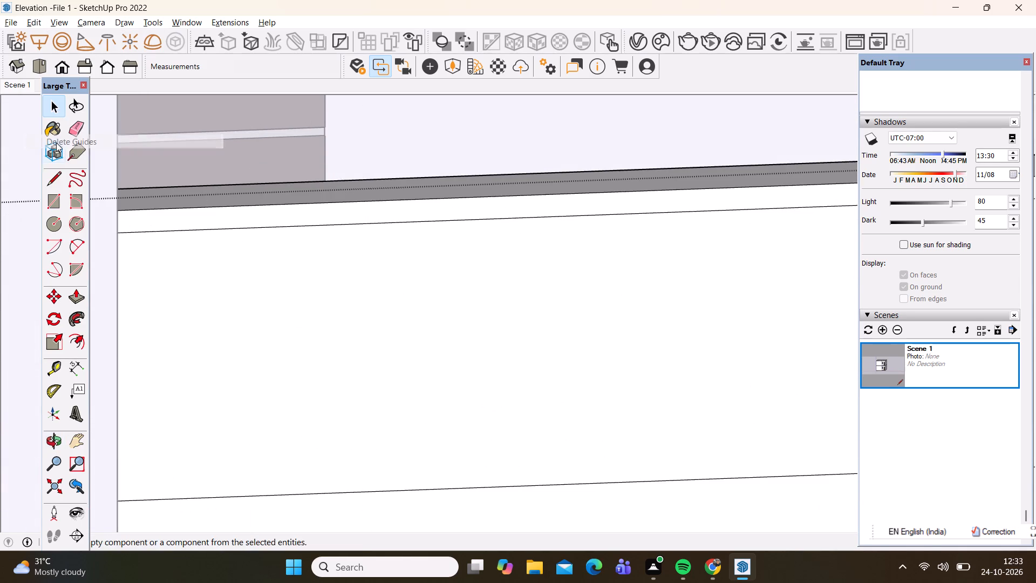
Add a vertical guide 1' inward from the parapet's left edge and a second one 5" further in.
key(t)
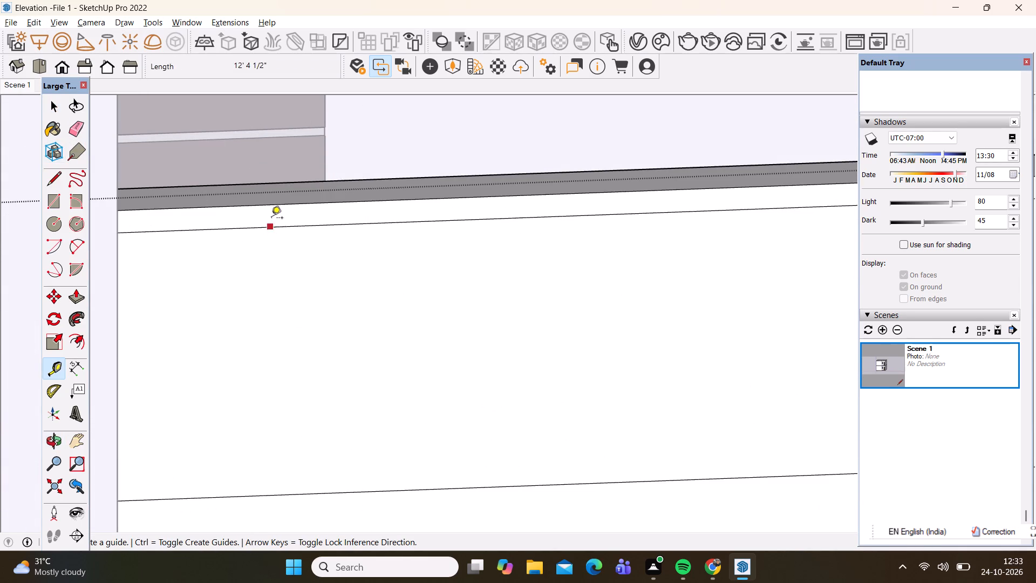
scroll(323, 282, down, 5)
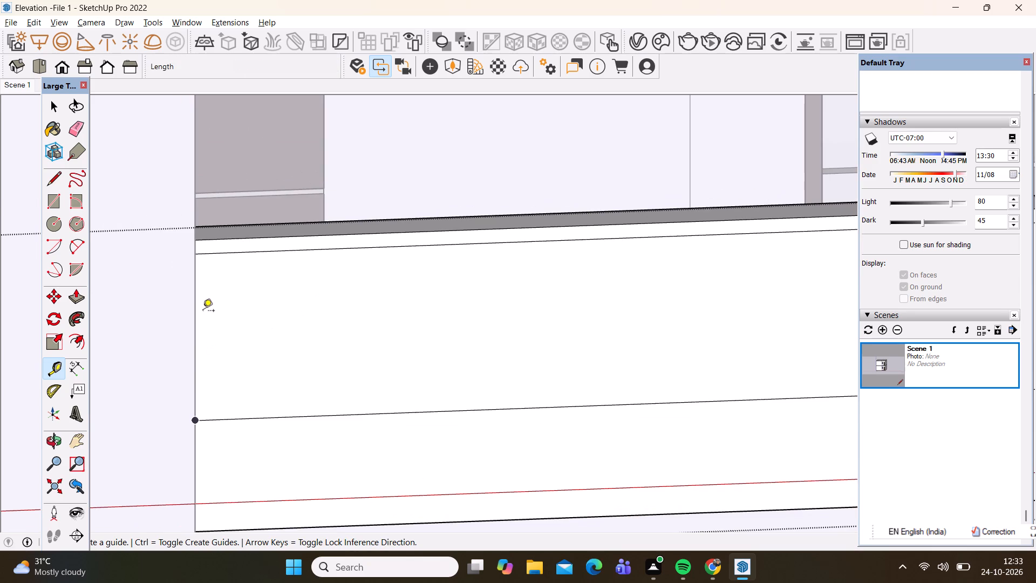
click(196, 299)
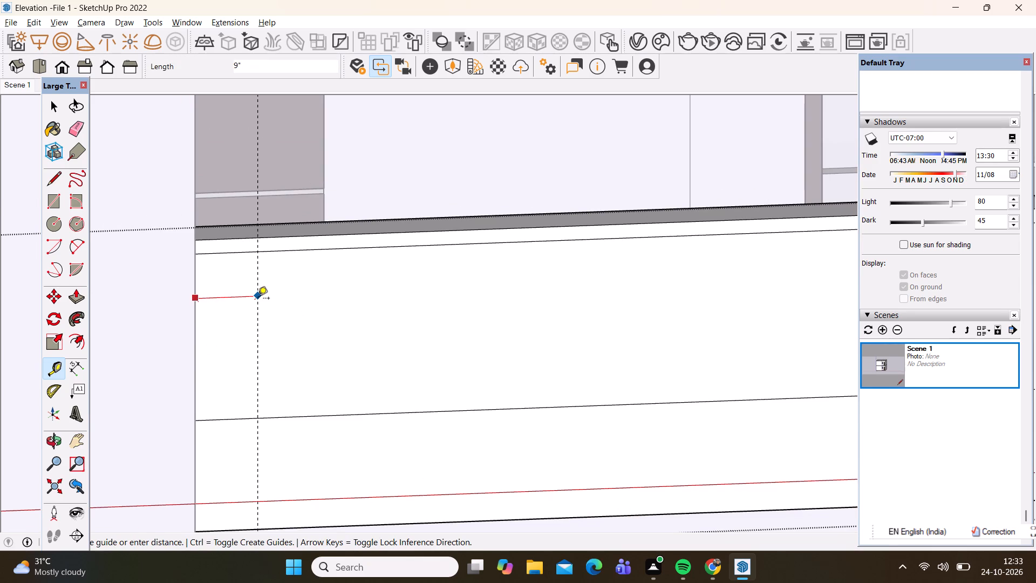
text(1')
key(Return)
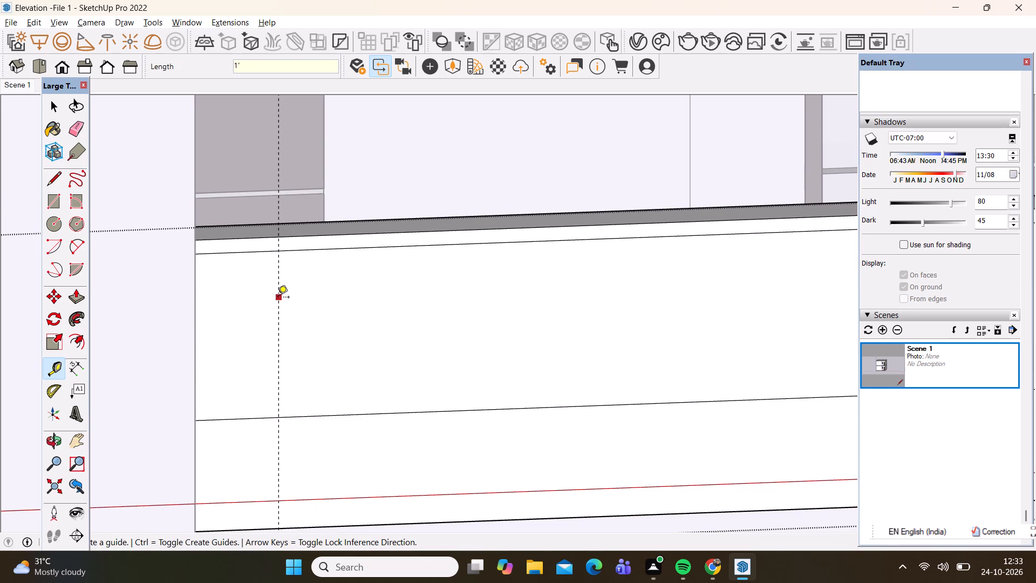
click(278, 298)
key(5)
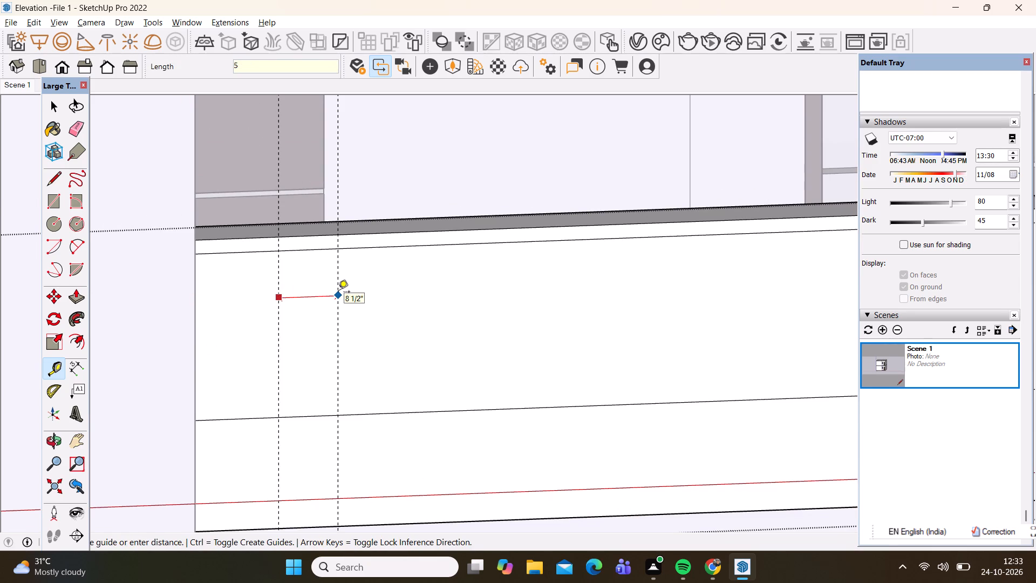
key(shift+quotedbl)
key(Return)
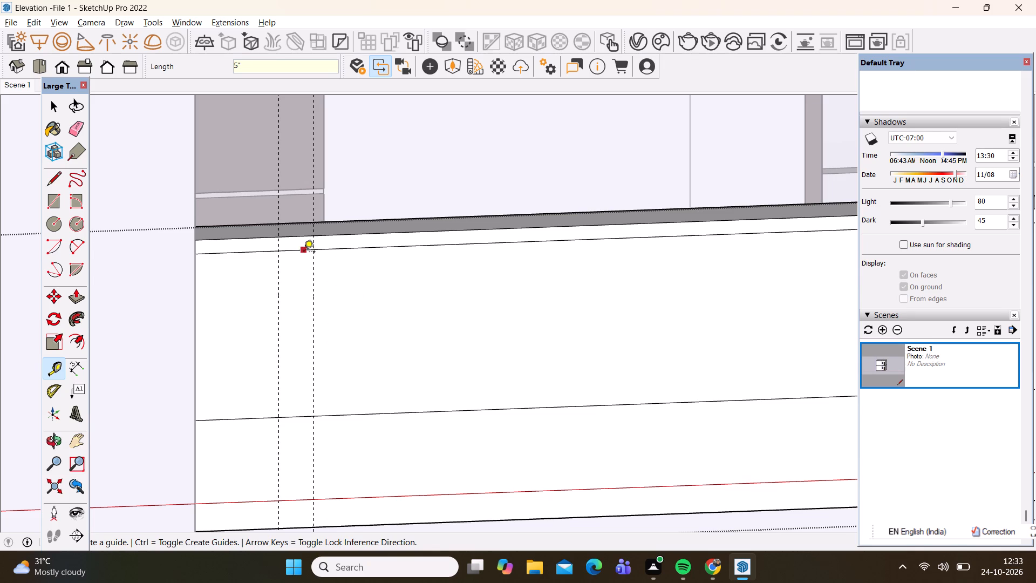
Add horizontal guides on the parapet's front face 6" below the upper seam line and 4" above the lower seam line.
click(304, 253)
key(6)
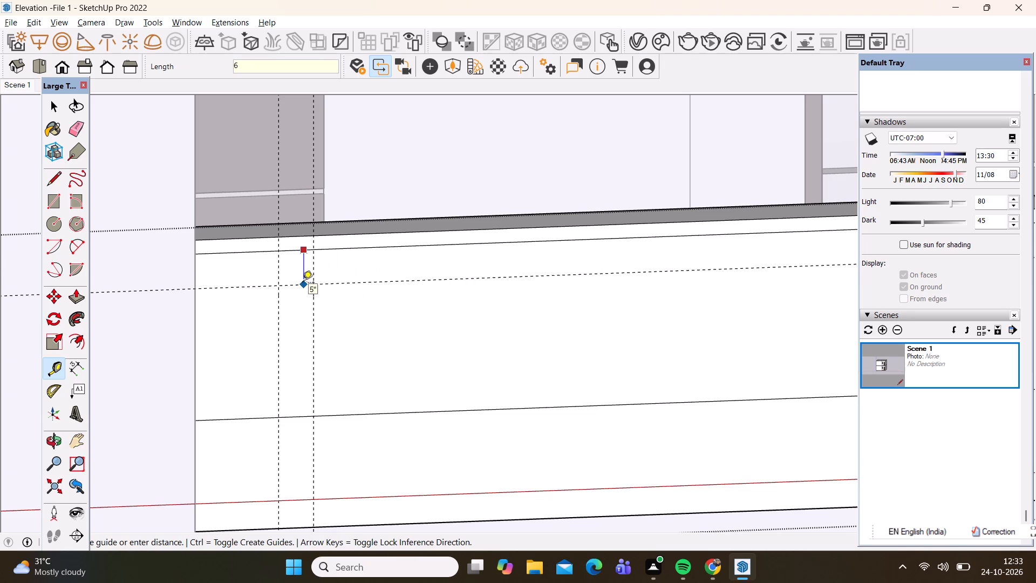
key(shift+quotedbl)
key(Return)
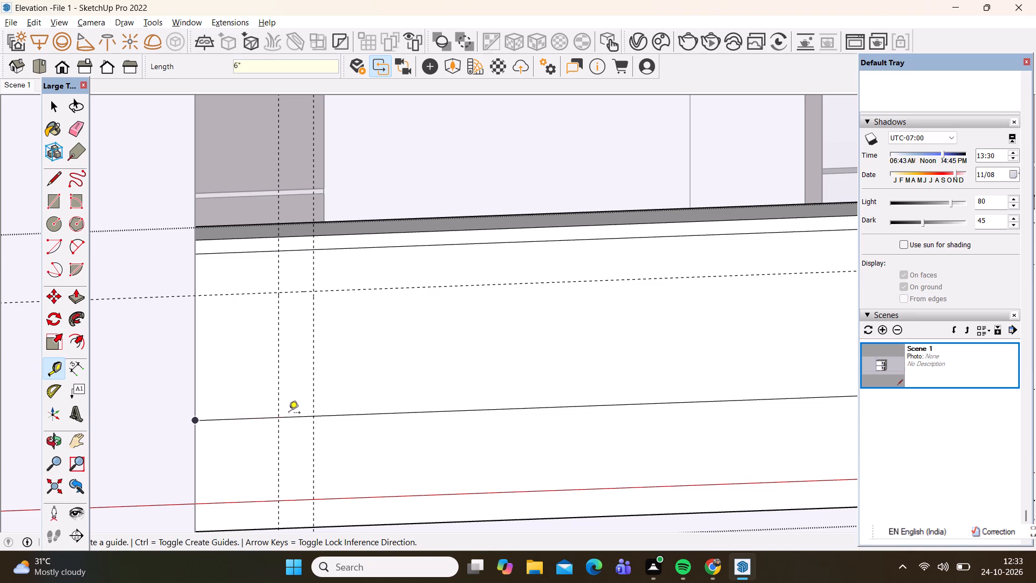
click(292, 418)
text(4")
key(Return)
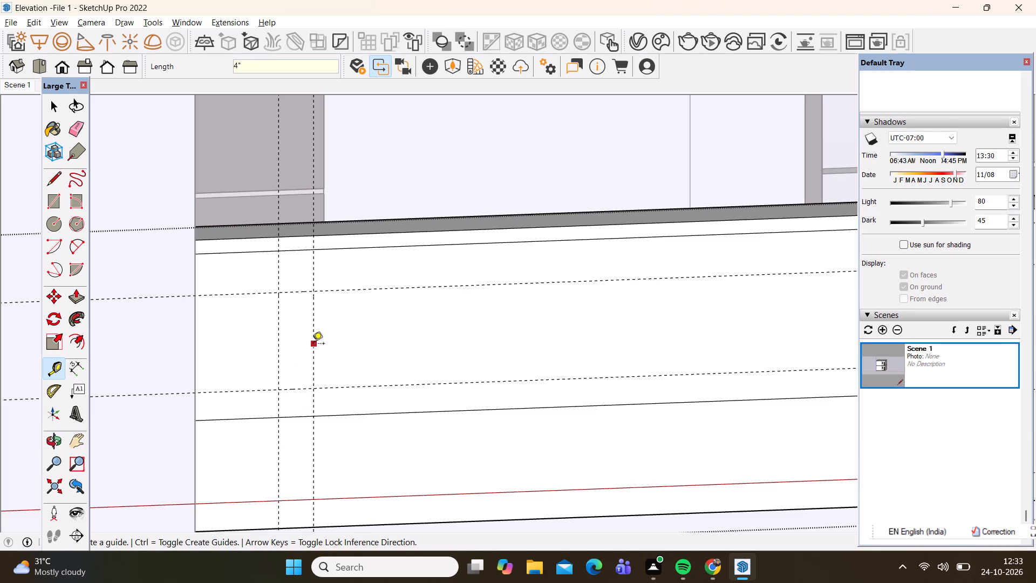
Add a third vertical guide 5" inward from the second vertical guide on the parapet.
click(313, 344)
text(5")
key(Return)
Add a vertical guide 1' inward from the right edge of the parapet's front face.
scroll(166, 348, down, 5)
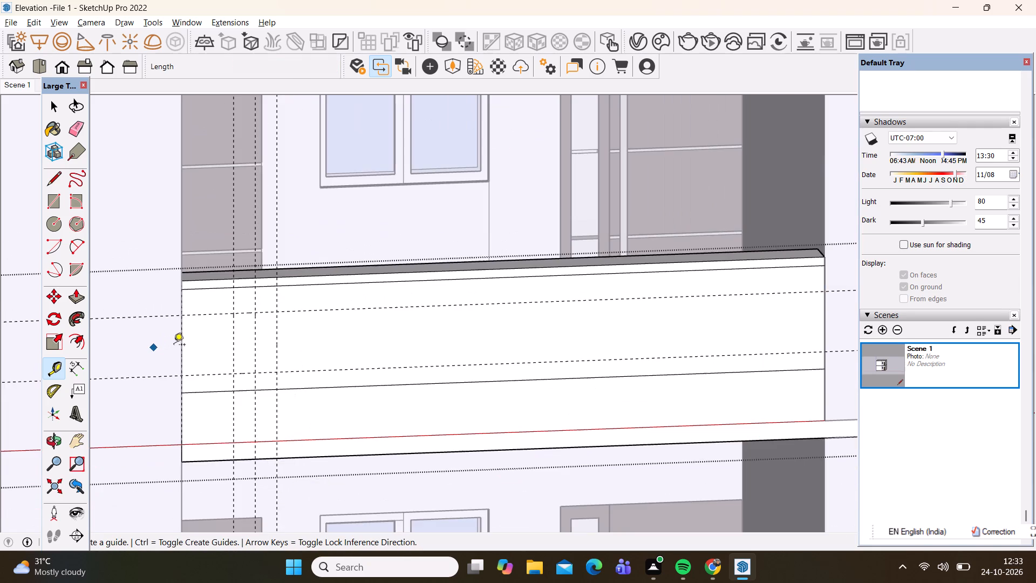
scroll(134, 348, down, 2)
scroll(619, 351, up, 3)
scroll(744, 311, up, 2)
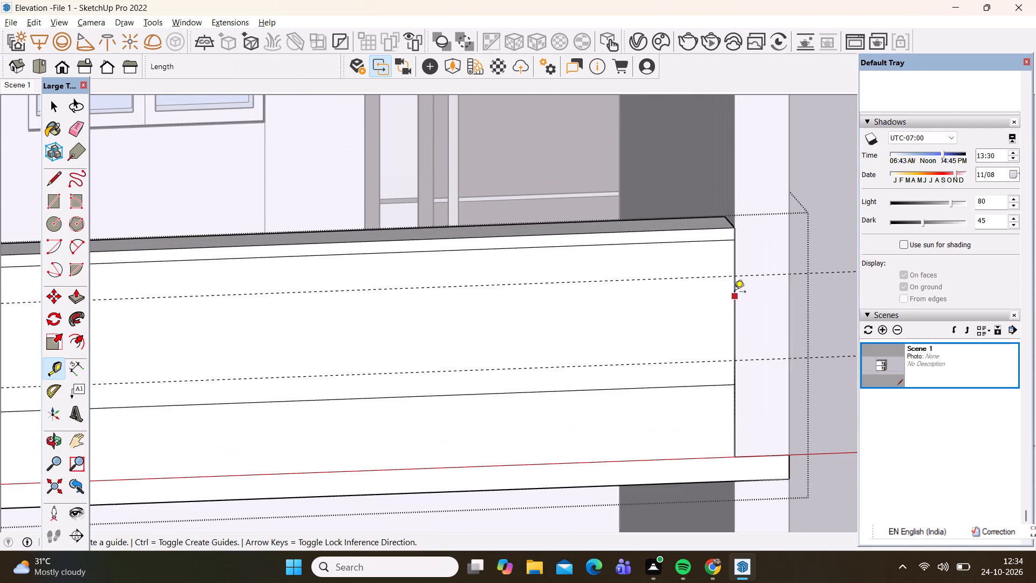
click(734, 292)
text(1')
key(Return)
Draw a narrow rectangle on the parapet's front face, bounded by the first two vertical guides and both horizontal guides.
scroll(731, 246, down, 5)
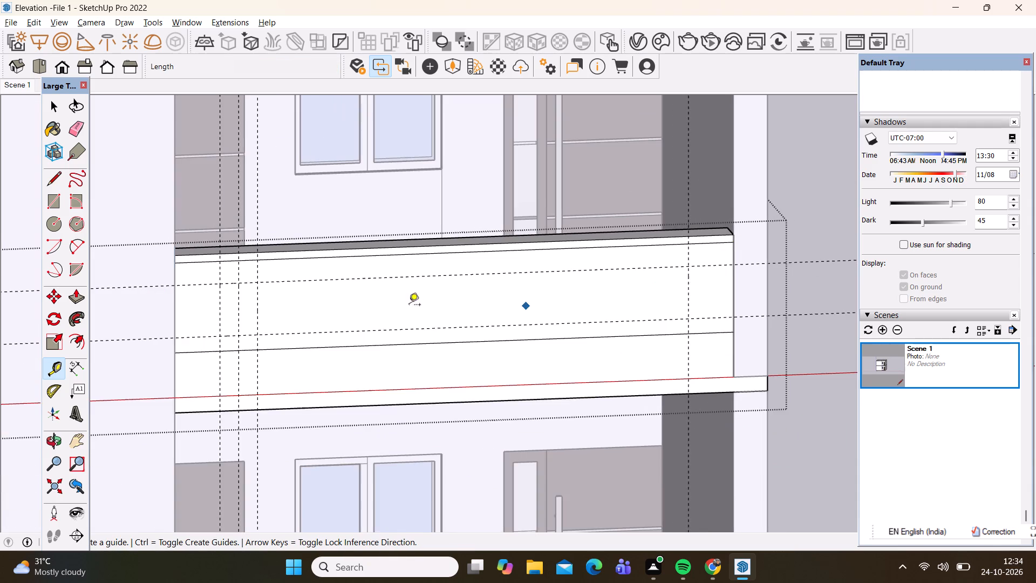
scroll(241, 308, up, 5)
key(space)
key(r)
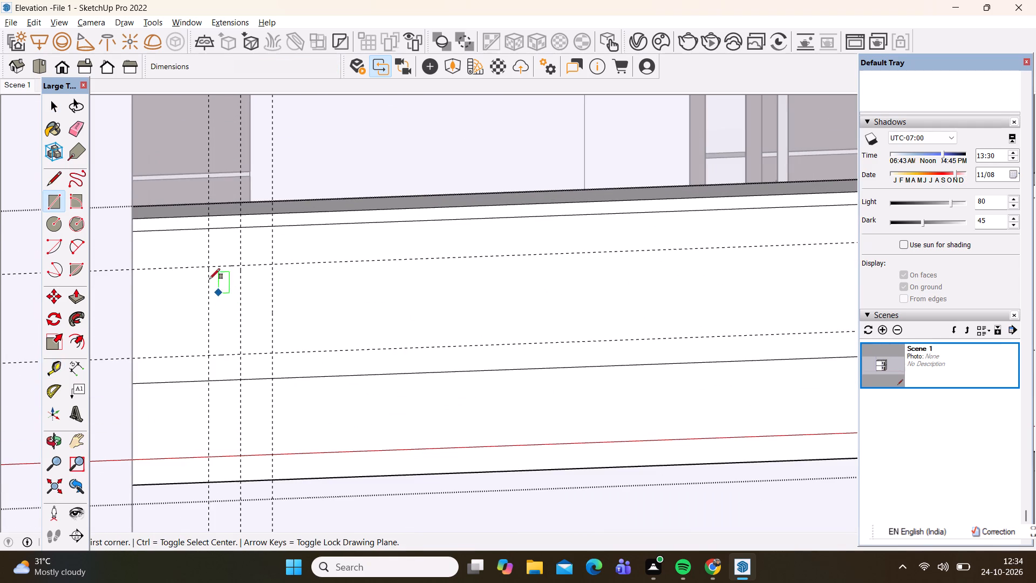
click(208, 269)
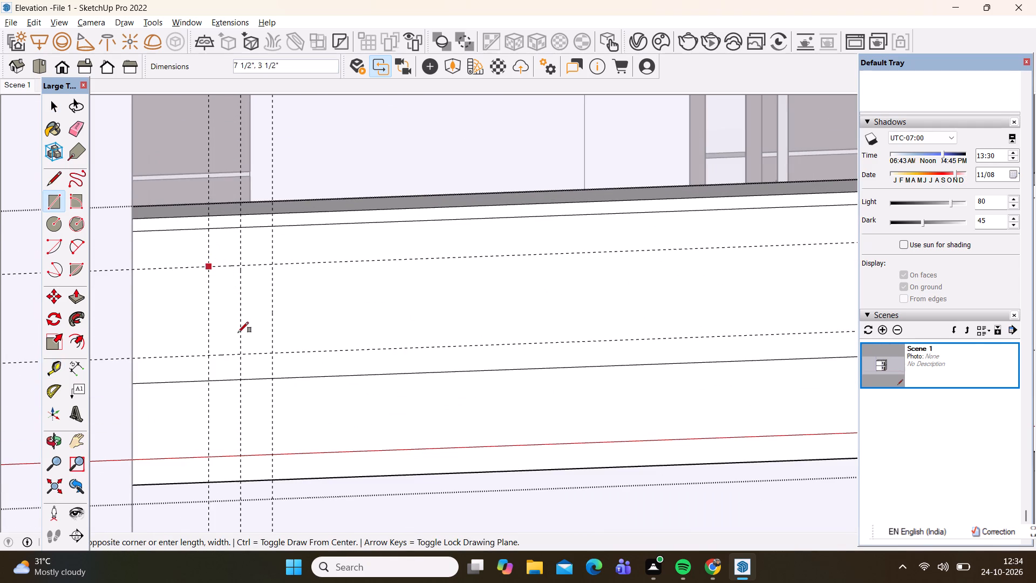
click(240, 351)
key(space)
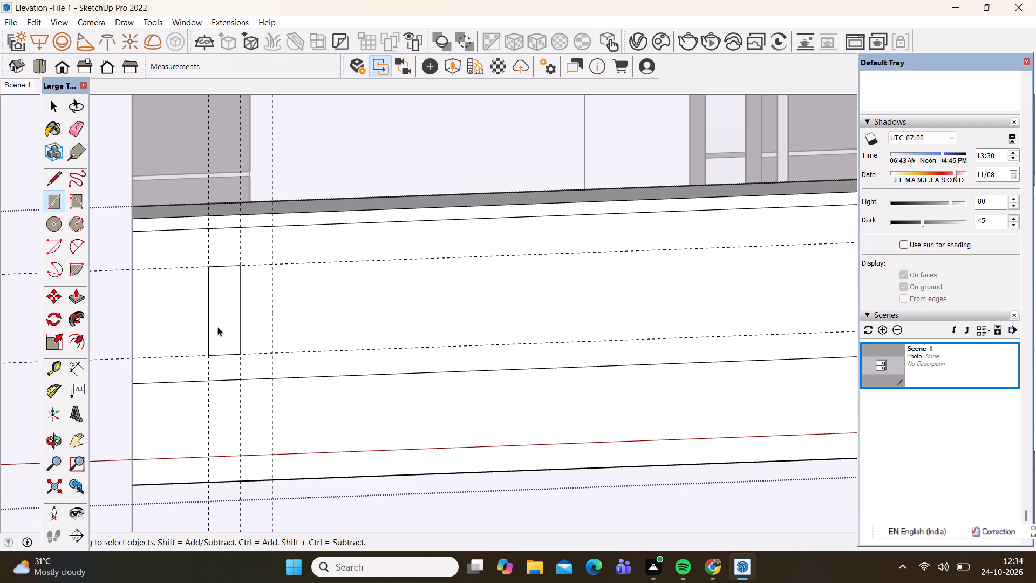
Copy the narrow rectangle with its edges 10" along the parapet's front face to the third vertical guide.
double_click(218, 309)
key(m)
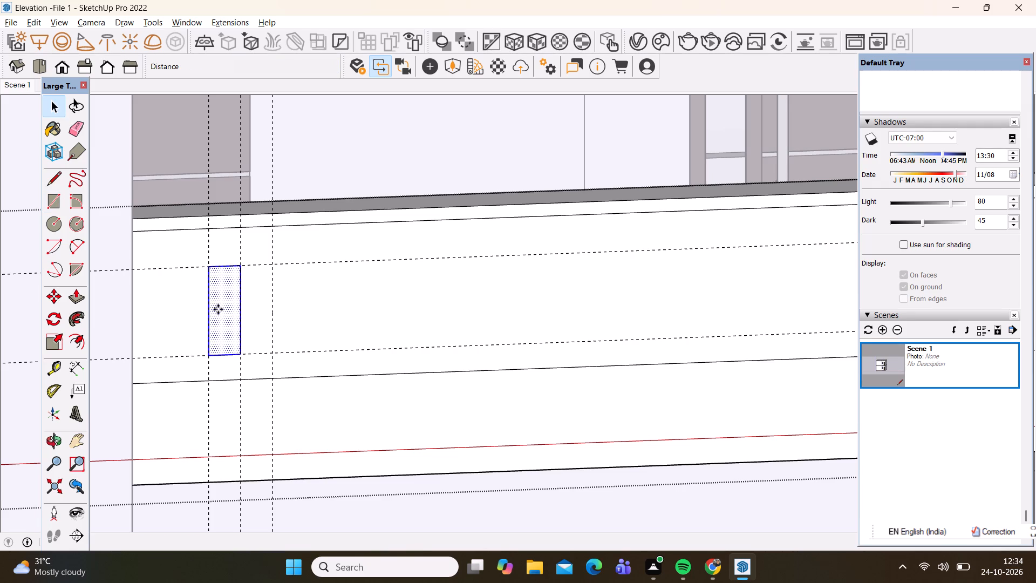
click(212, 355)
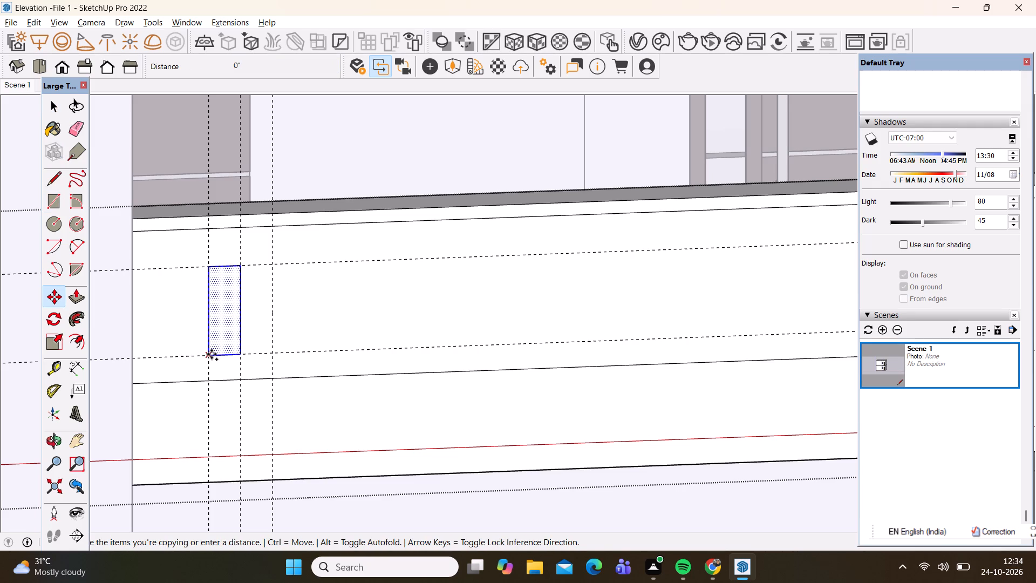
click(273, 349)
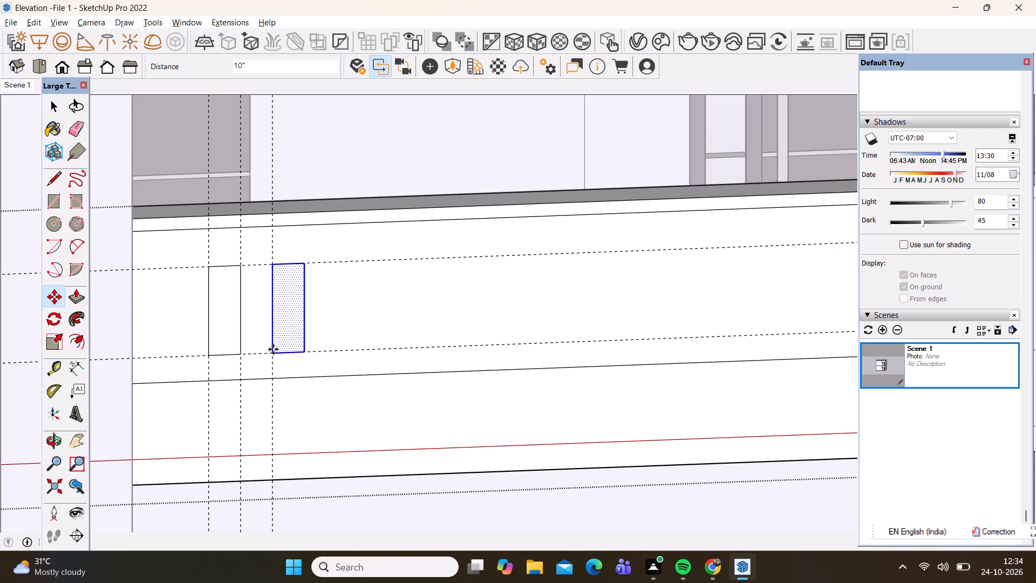
key(space)
Copy both narrow rectangles 9' 1 1/2" along the parapet so the outer one meets the vertical guide near the far end.
click(227, 336)
double_click(227, 336)
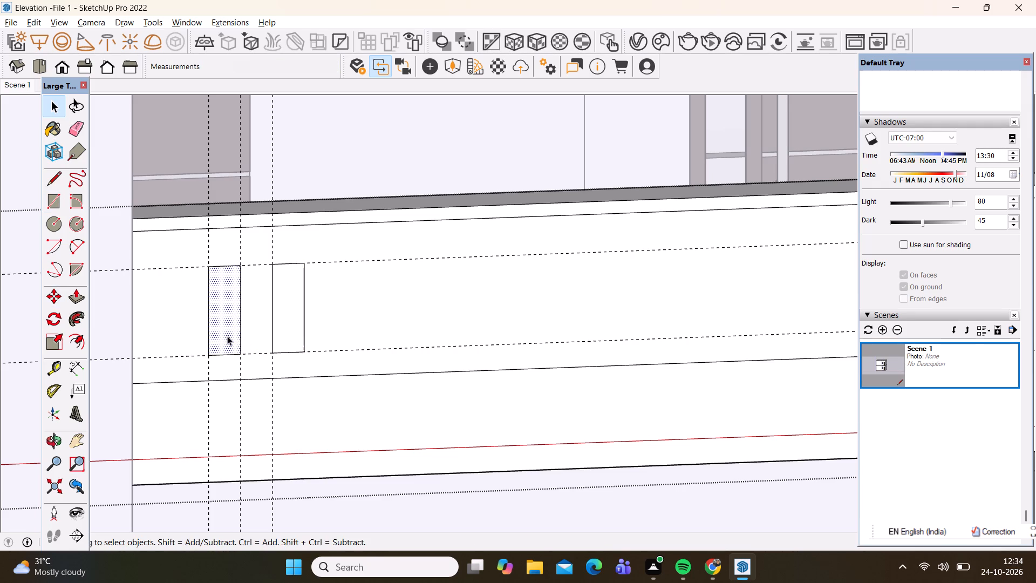
ctrl+double_click(282, 331)
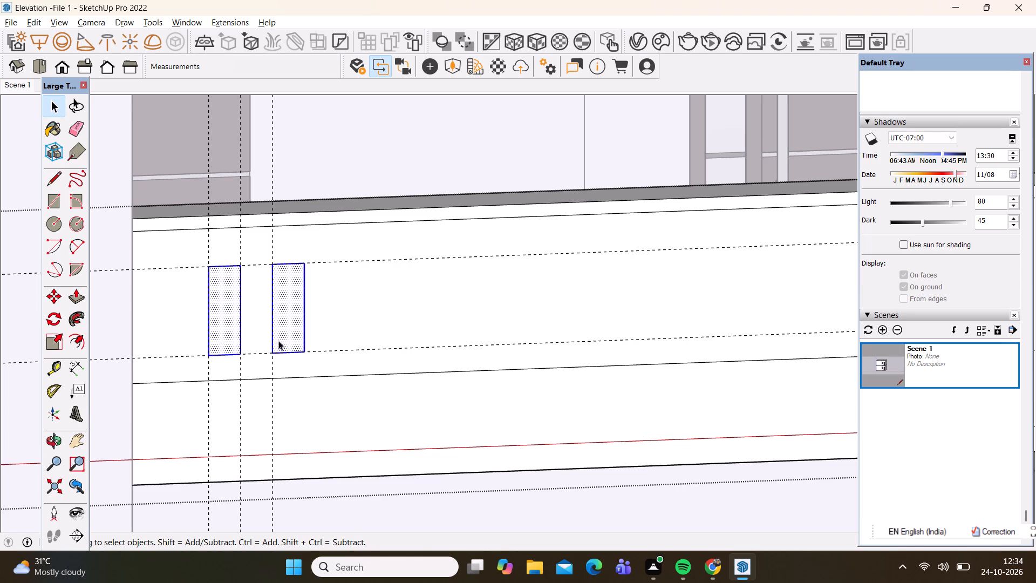
key(m)
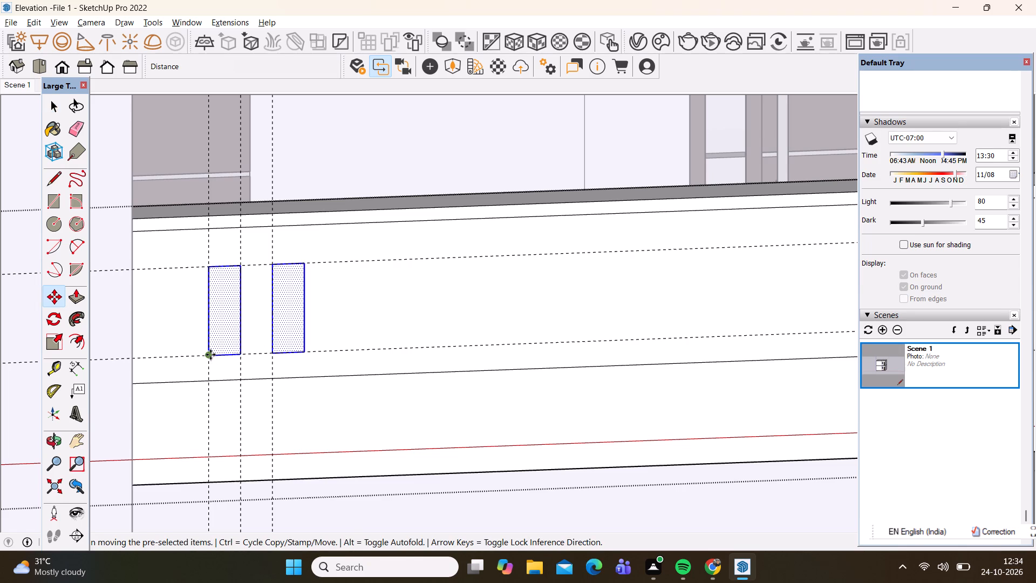
click(210, 355)
scroll(302, 355, down, 2)
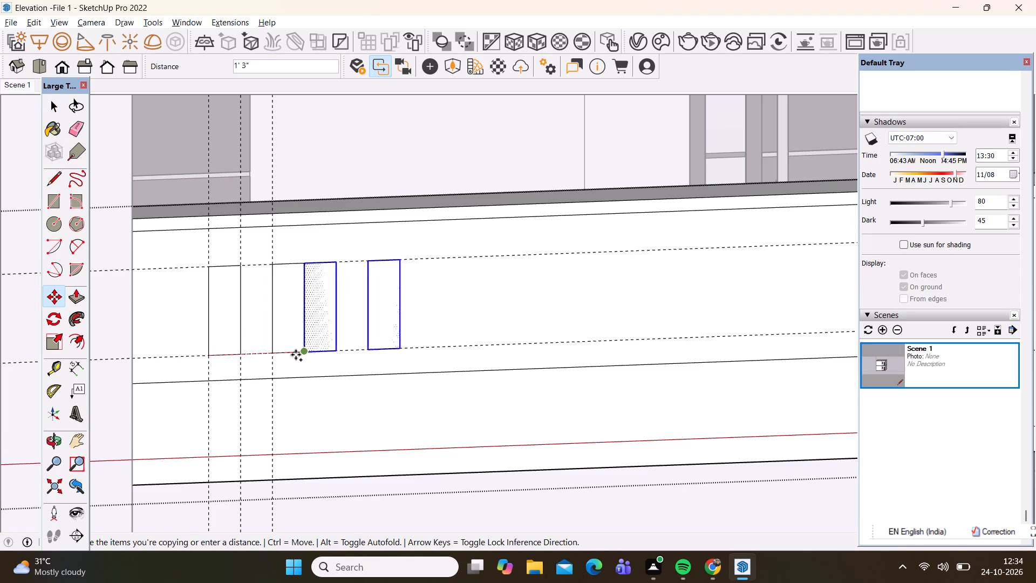
scroll(296, 355, down, 3)
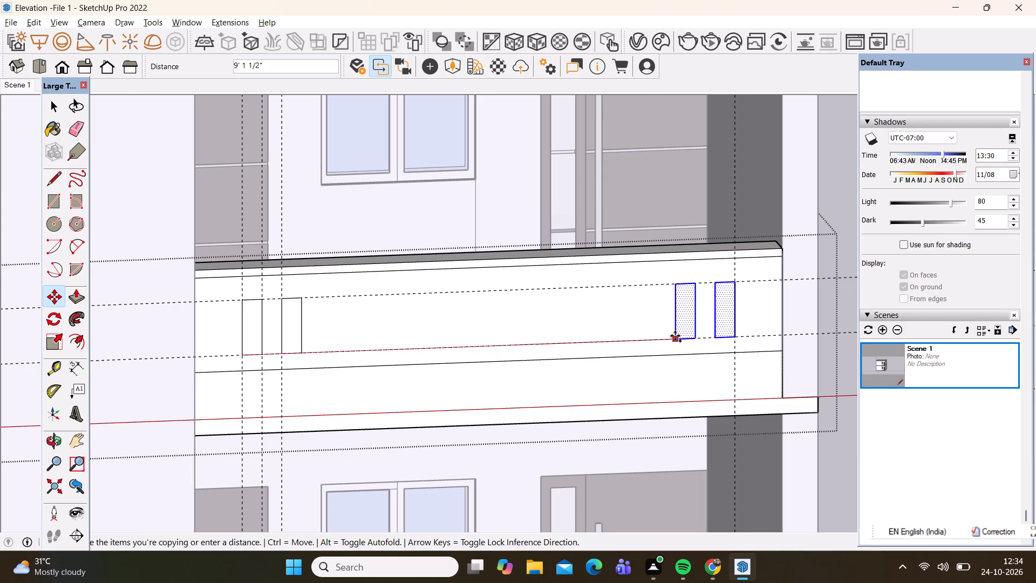
click(675, 336)
key(space)
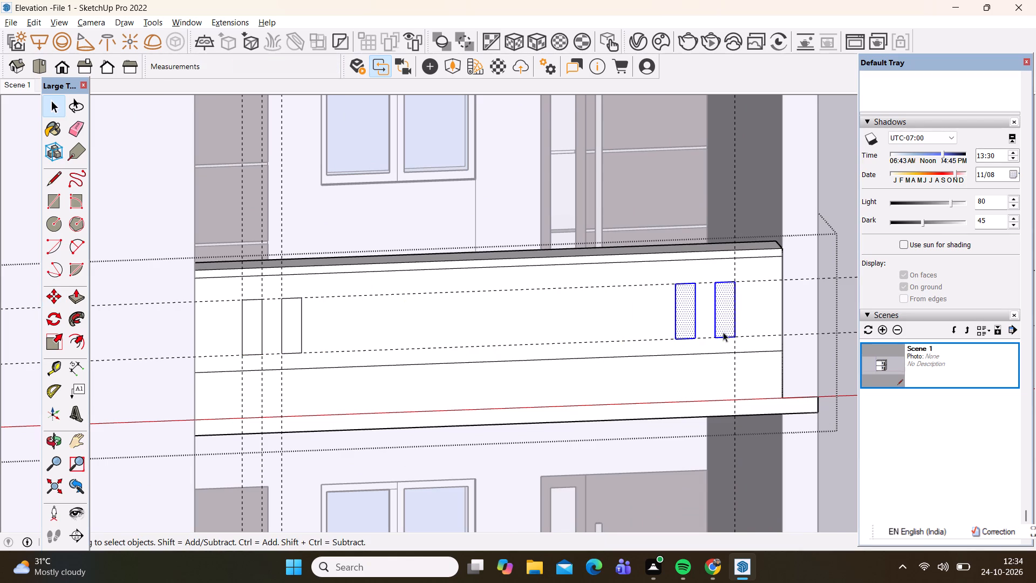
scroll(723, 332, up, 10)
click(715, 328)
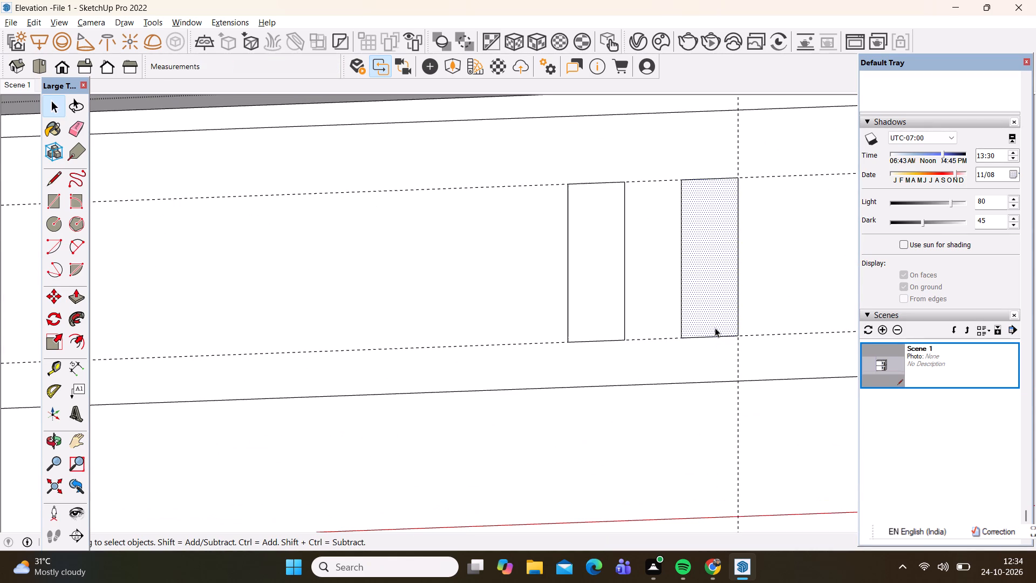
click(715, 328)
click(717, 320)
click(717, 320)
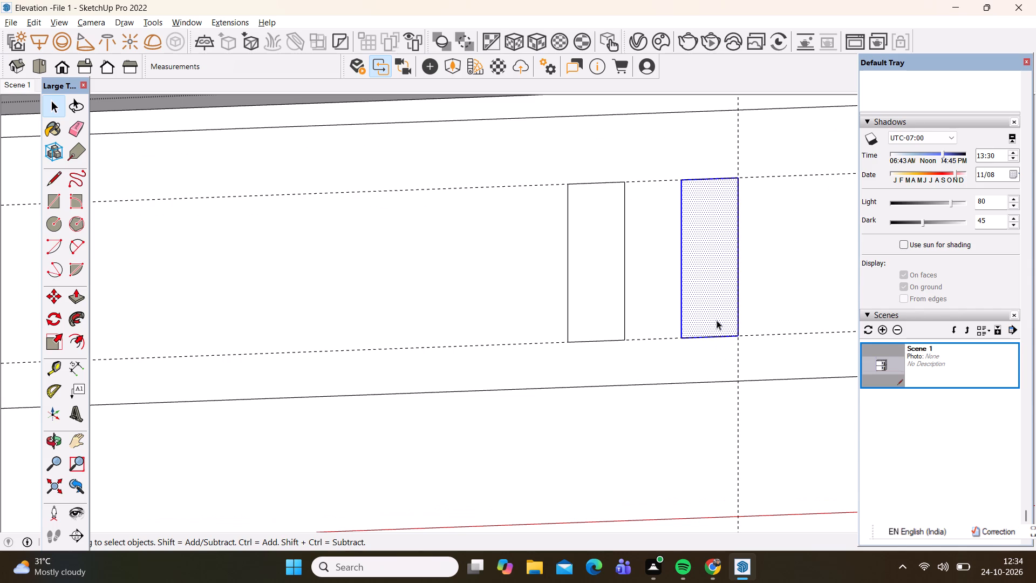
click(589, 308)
Exit editing of the balcony parapet group and return to the whole house model.
scroll(699, 308, down, 13)
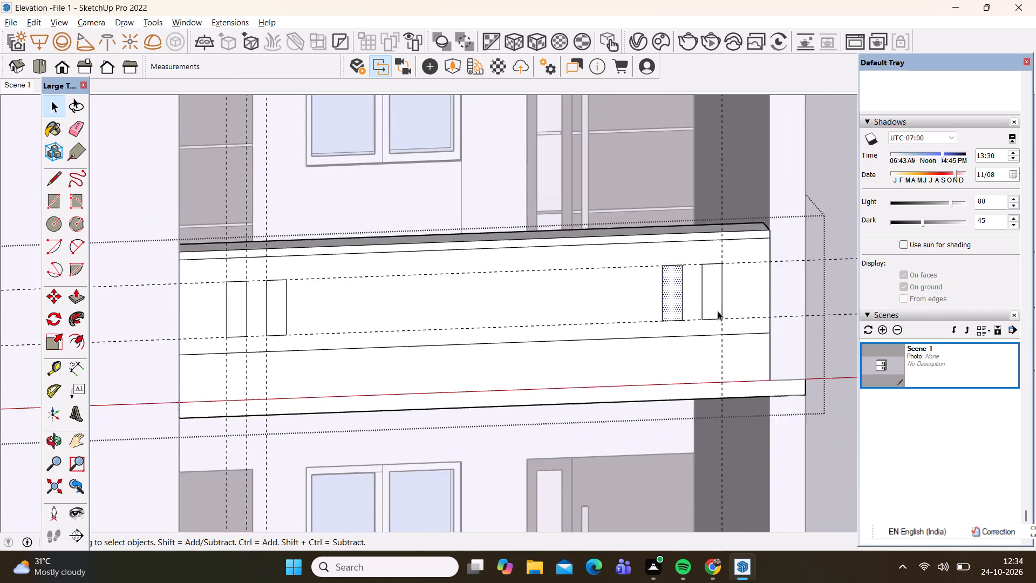
scroll(718, 311, down, 2)
scroll(535, 311, down, 6)
click(700, 148)
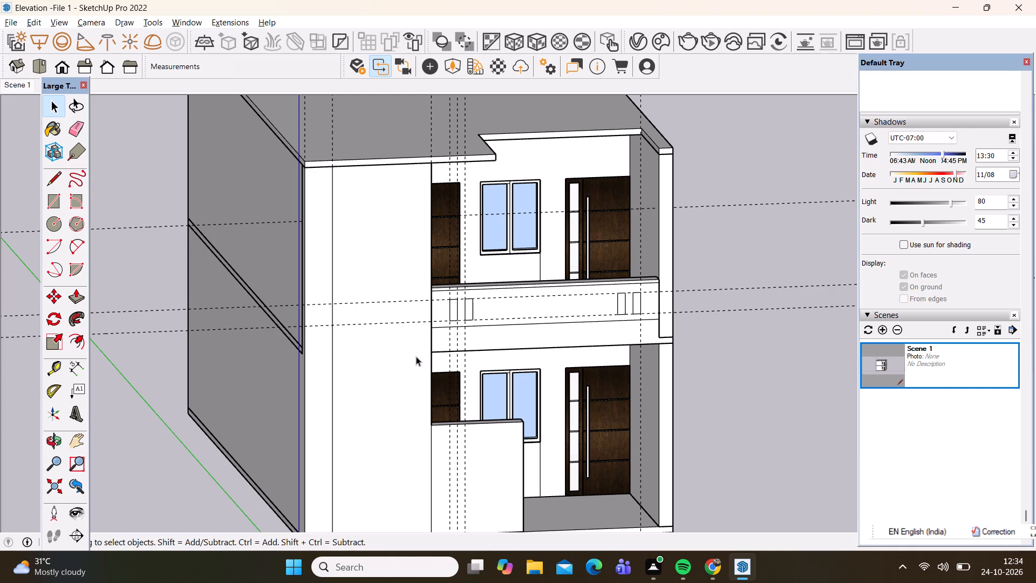
scroll(464, 317, up, 8)
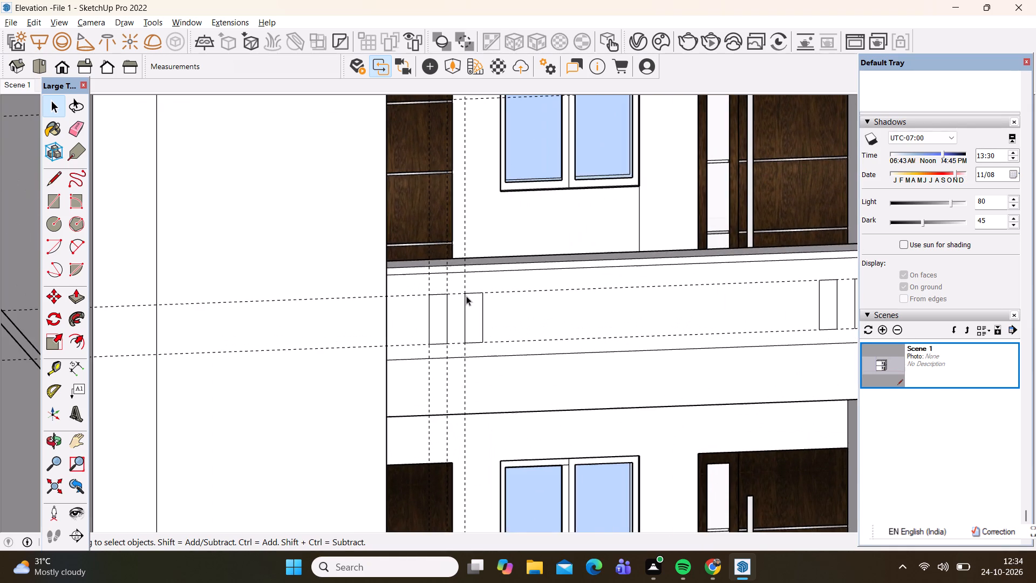
scroll(466, 296, up, 2)
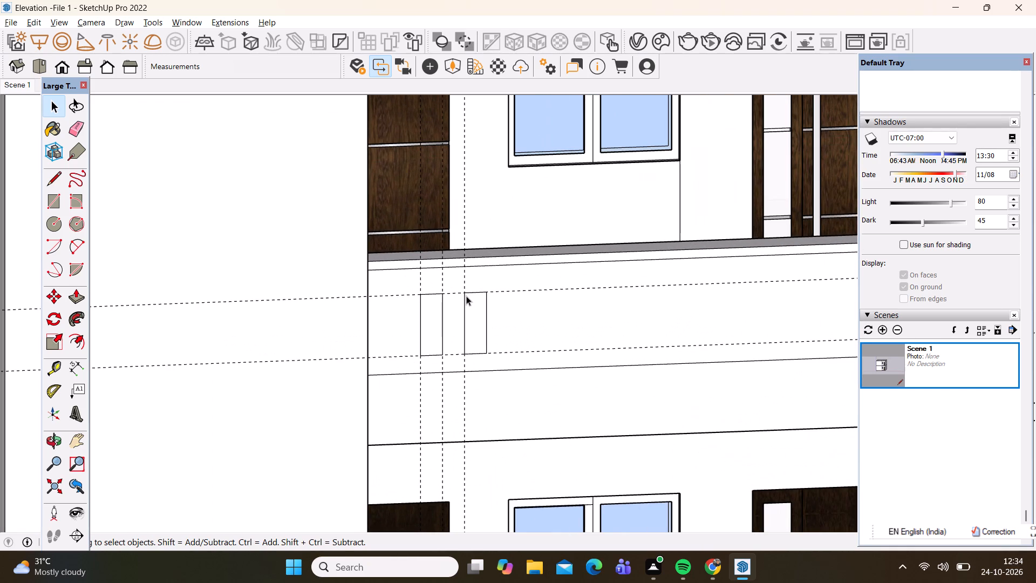
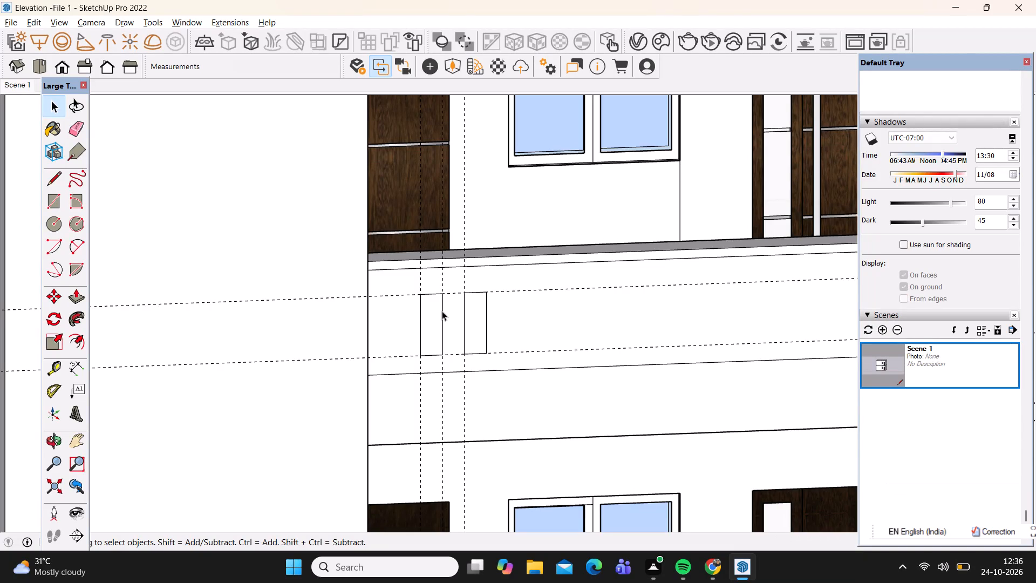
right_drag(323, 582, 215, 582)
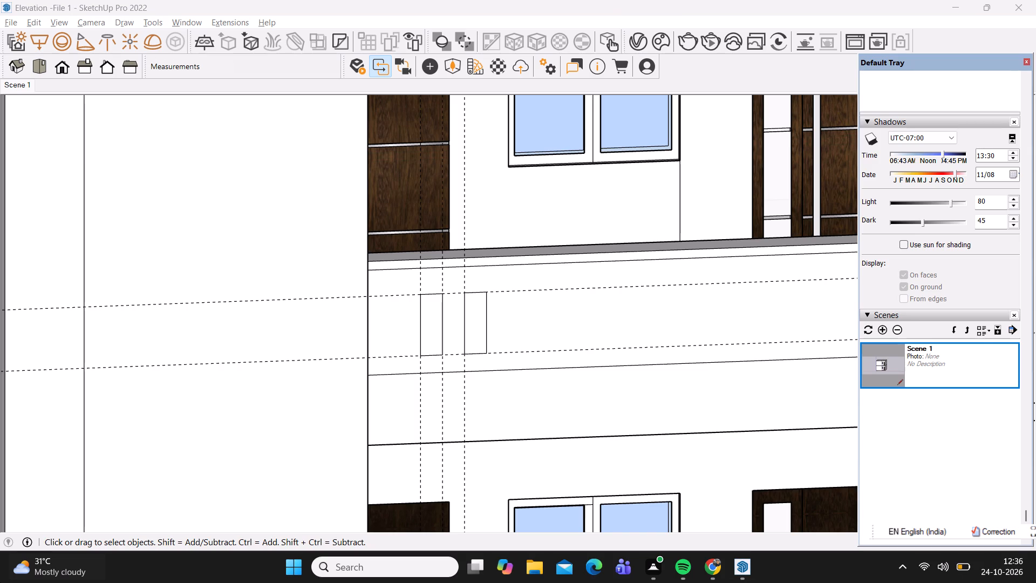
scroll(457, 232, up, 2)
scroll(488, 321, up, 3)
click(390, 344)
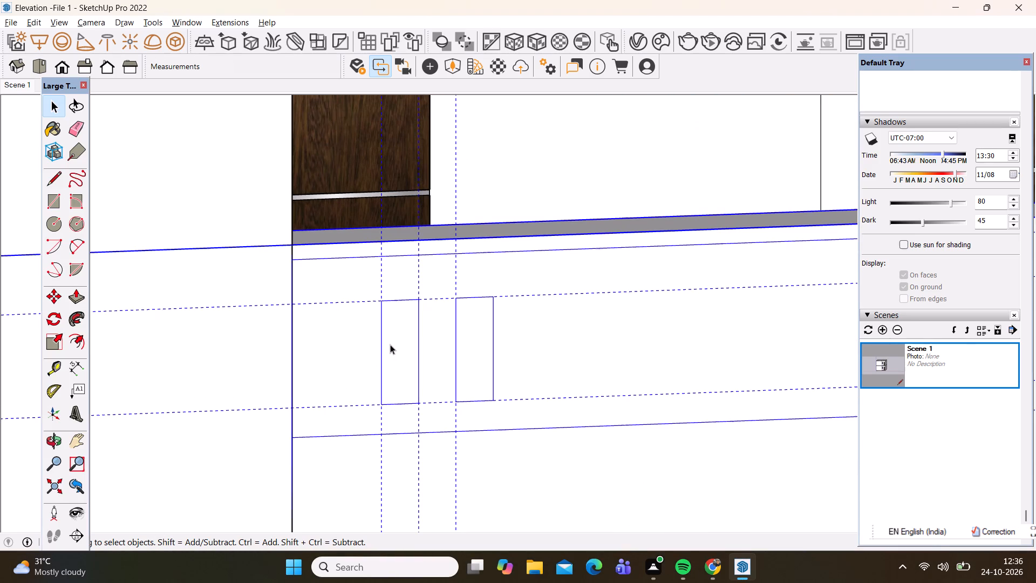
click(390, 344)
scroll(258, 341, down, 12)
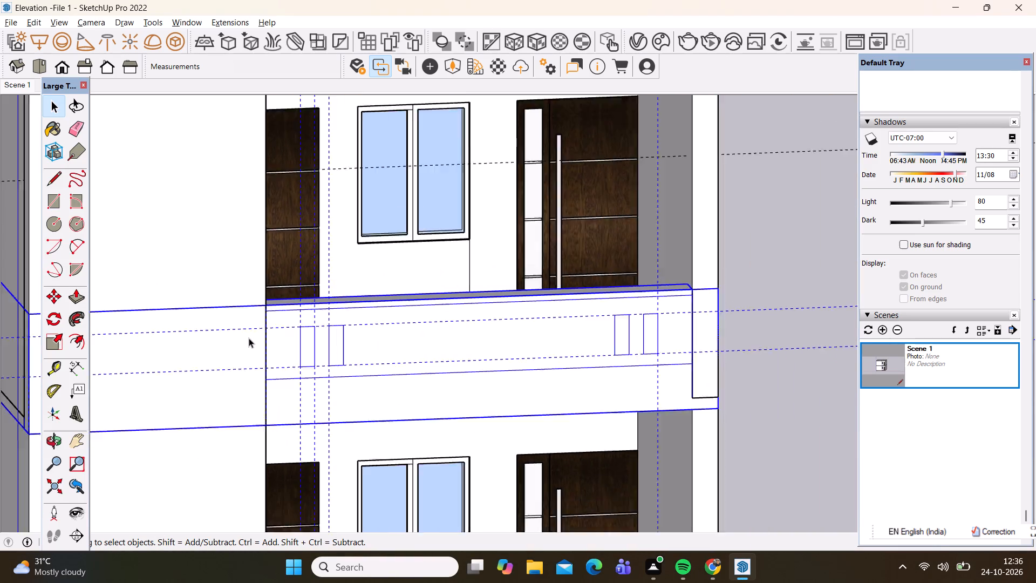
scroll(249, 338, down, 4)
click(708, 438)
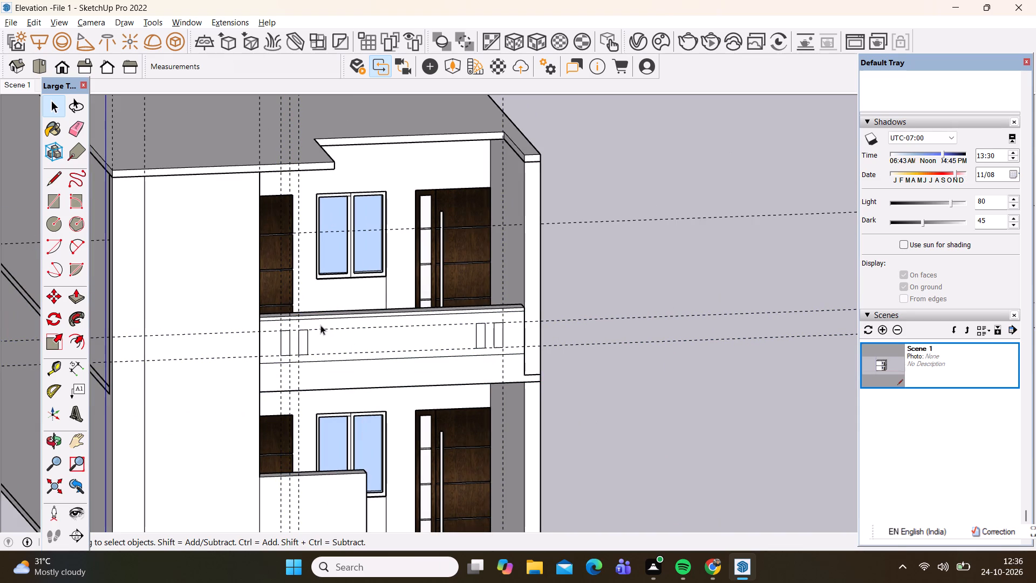
Open the balcony parapet group for editing and offset the first narrow rectangle's outline outward by 1/2".
scroll(288, 347, up, 6)
click(288, 337)
double_click(288, 334)
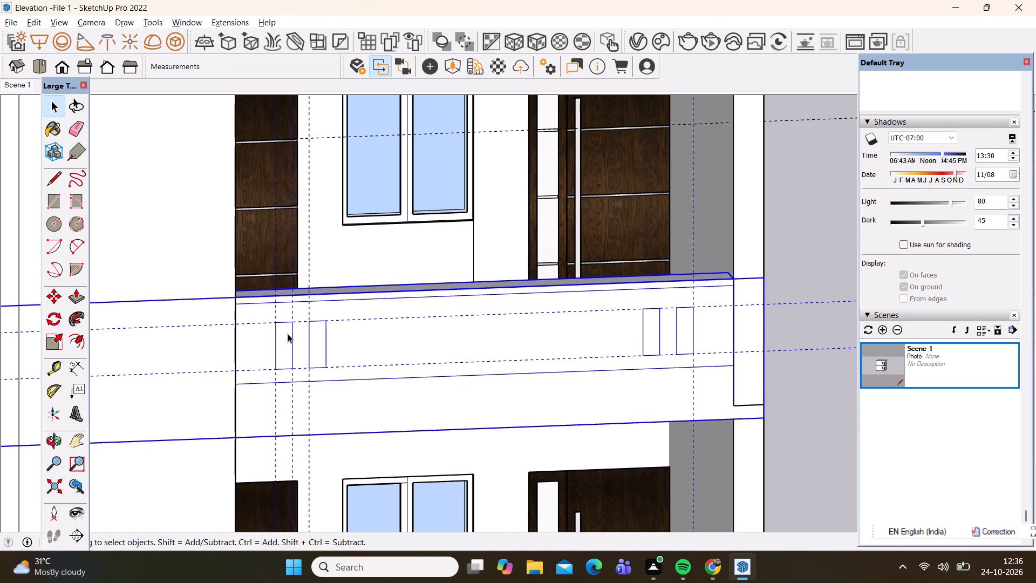
scroll(285, 333, up, 7)
click(284, 328)
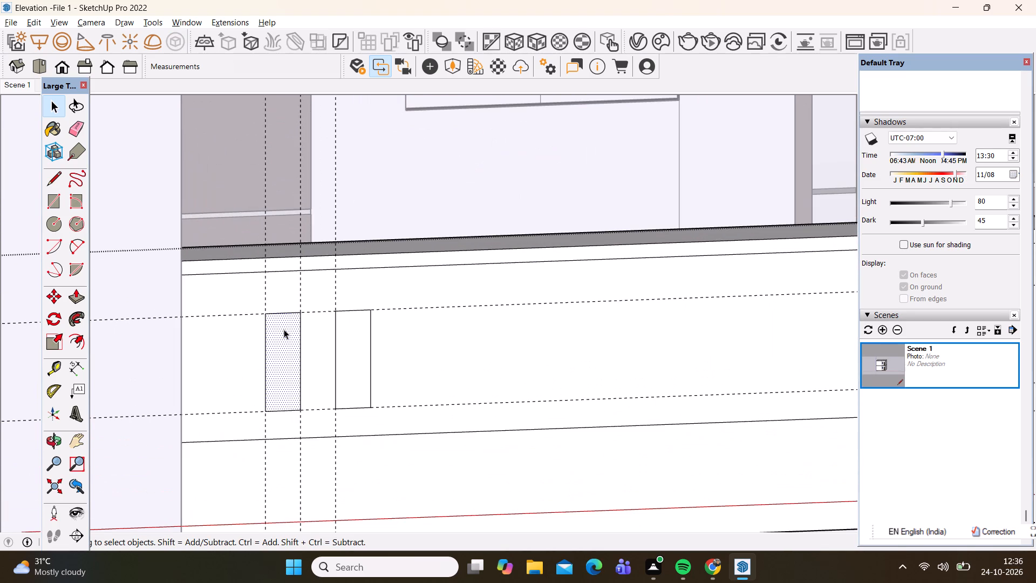
key(f)
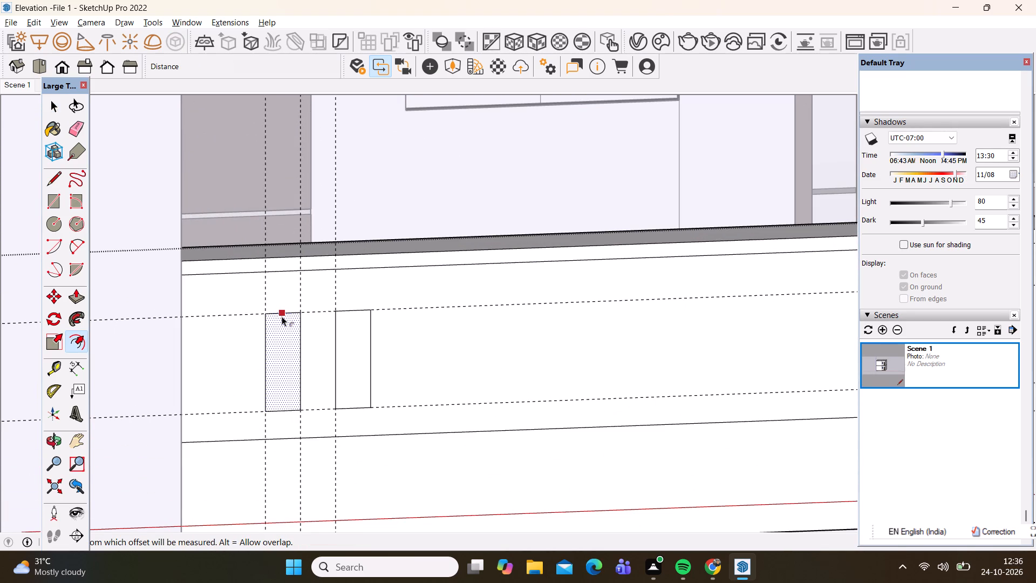
click(282, 316)
text(1/2")
key(Return)
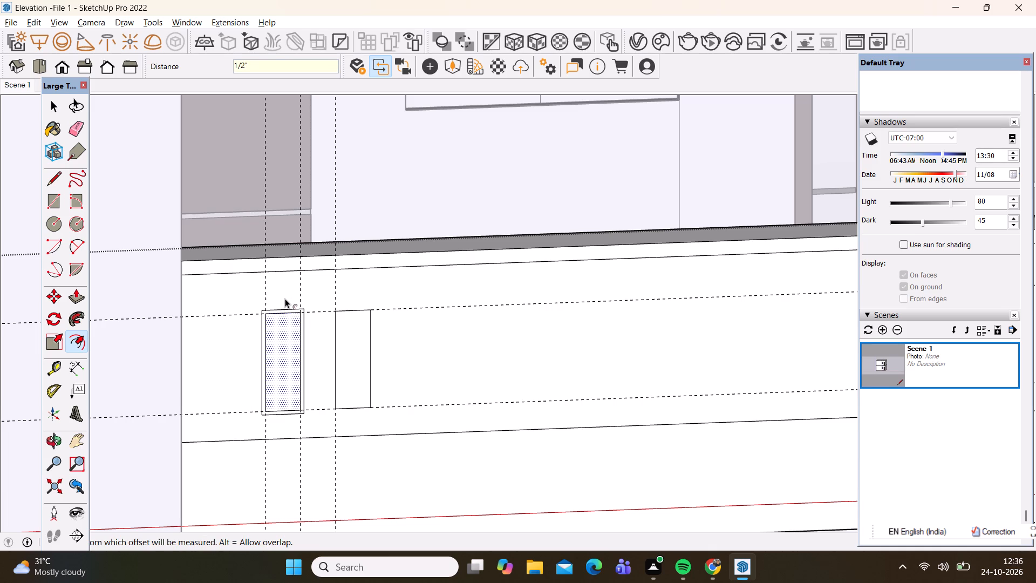
scroll(313, 329, up, 3)
key(space)
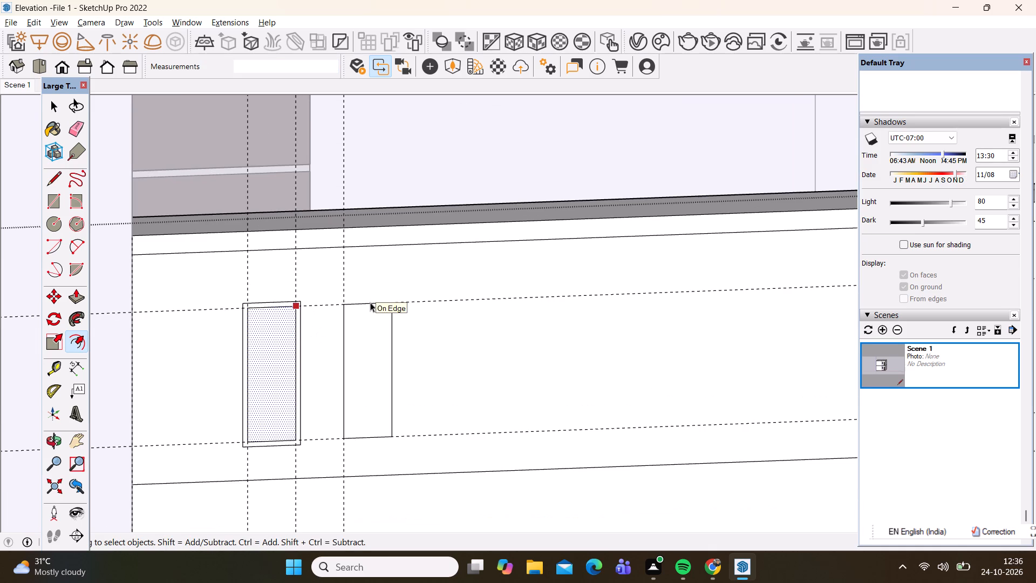
Offset the second narrow rectangle of the near pair outward by about 1/2".
click(366, 316)
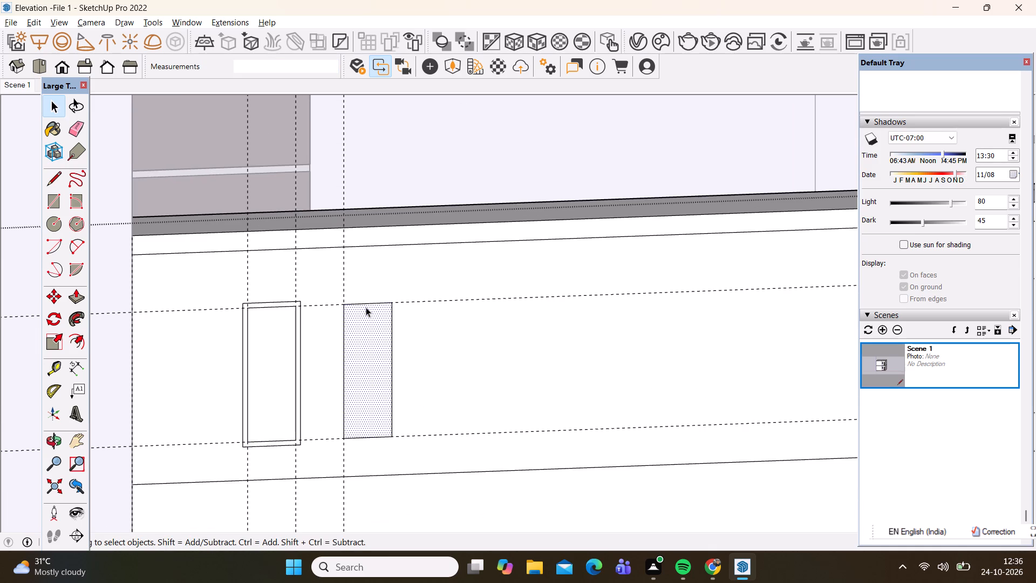
key(f)
click(366, 302)
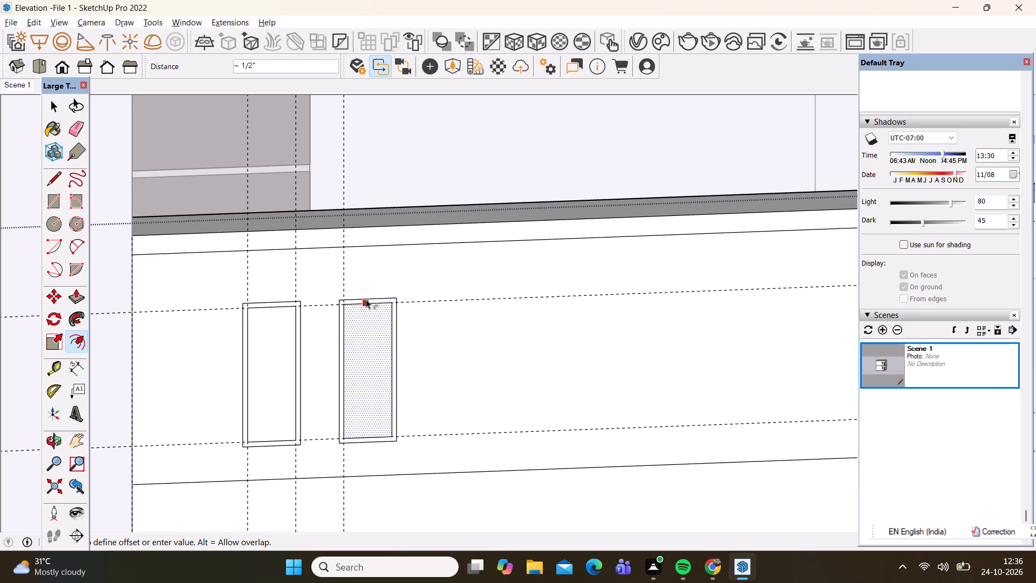
click(366, 299)
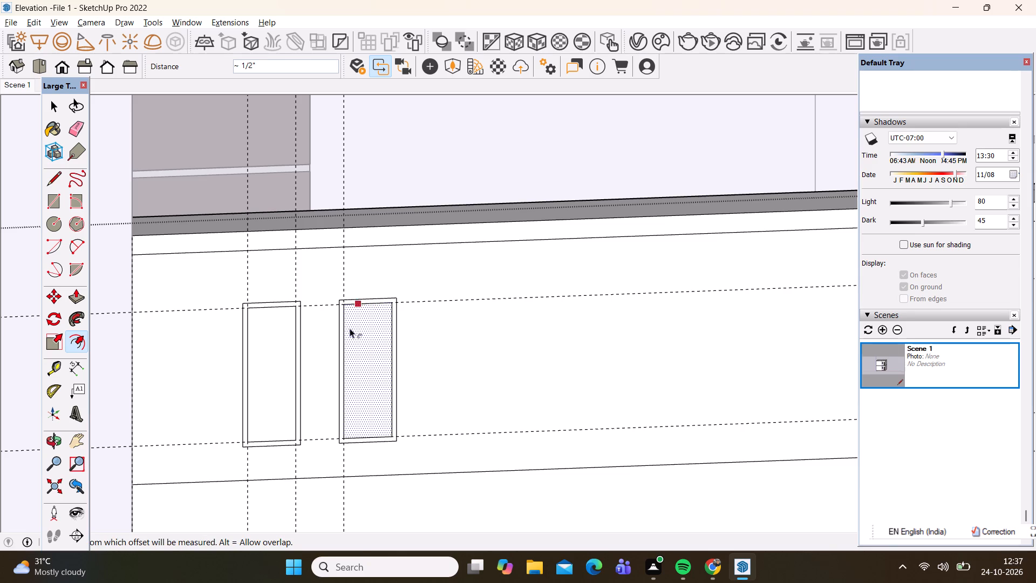
key(space)
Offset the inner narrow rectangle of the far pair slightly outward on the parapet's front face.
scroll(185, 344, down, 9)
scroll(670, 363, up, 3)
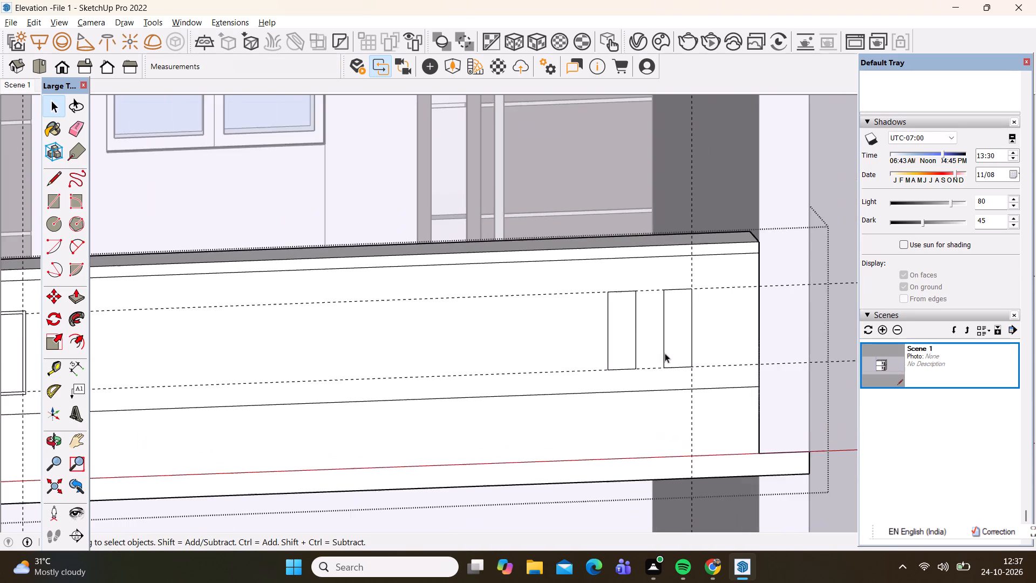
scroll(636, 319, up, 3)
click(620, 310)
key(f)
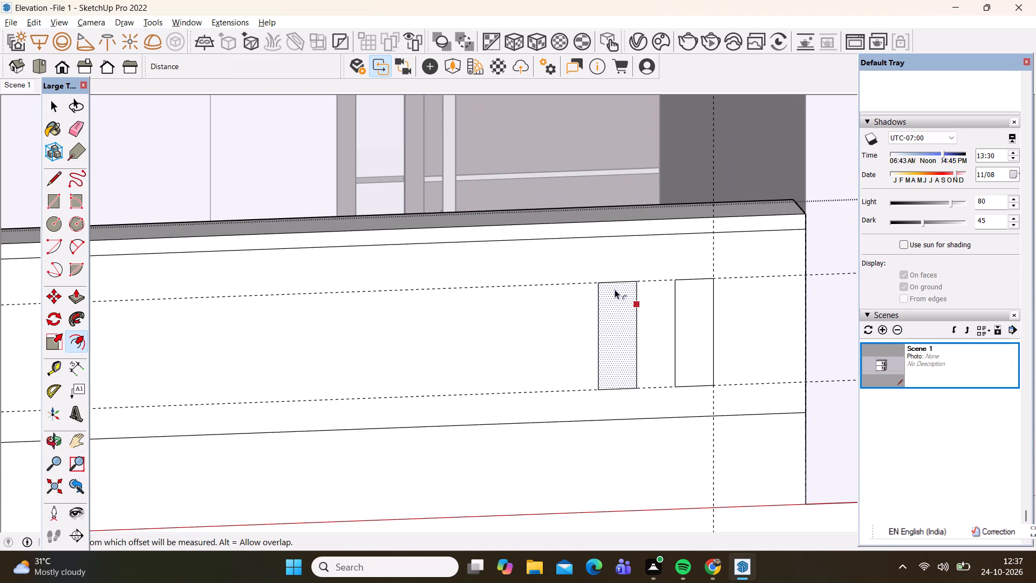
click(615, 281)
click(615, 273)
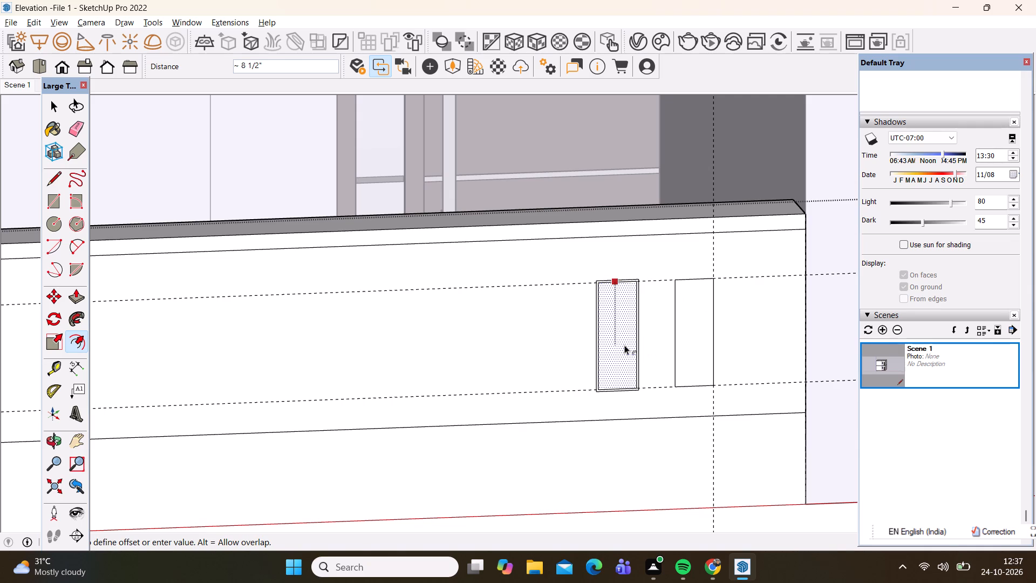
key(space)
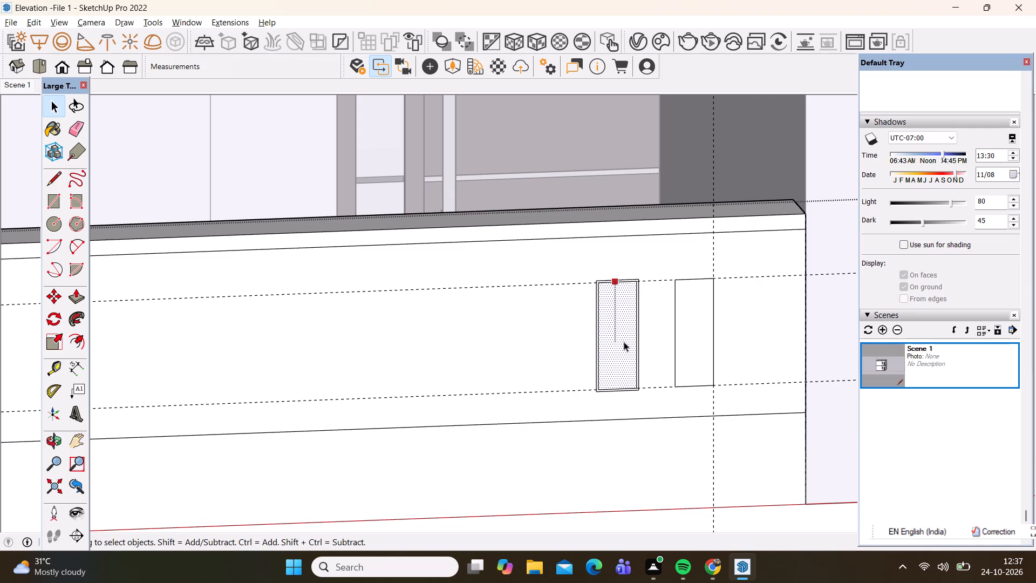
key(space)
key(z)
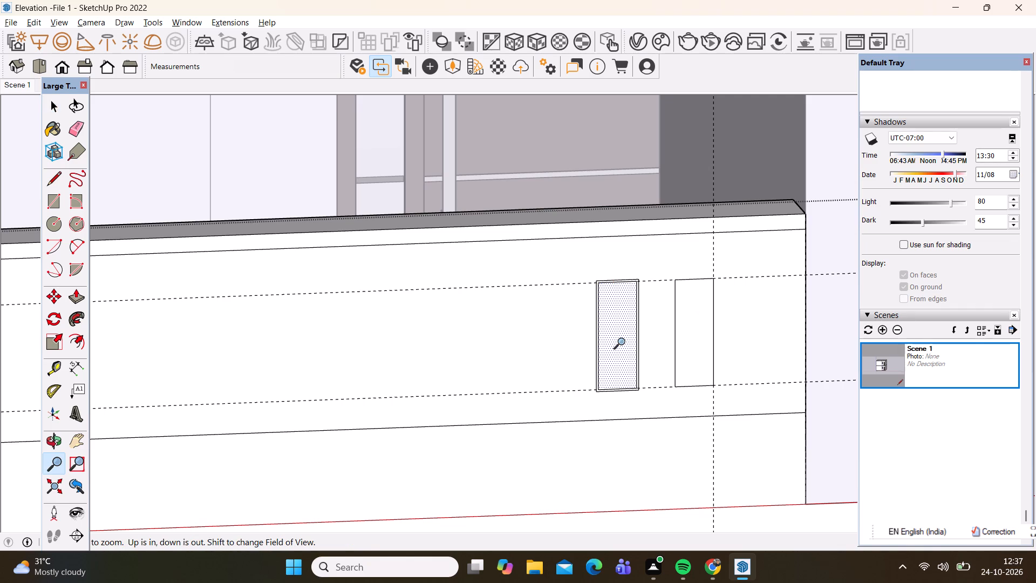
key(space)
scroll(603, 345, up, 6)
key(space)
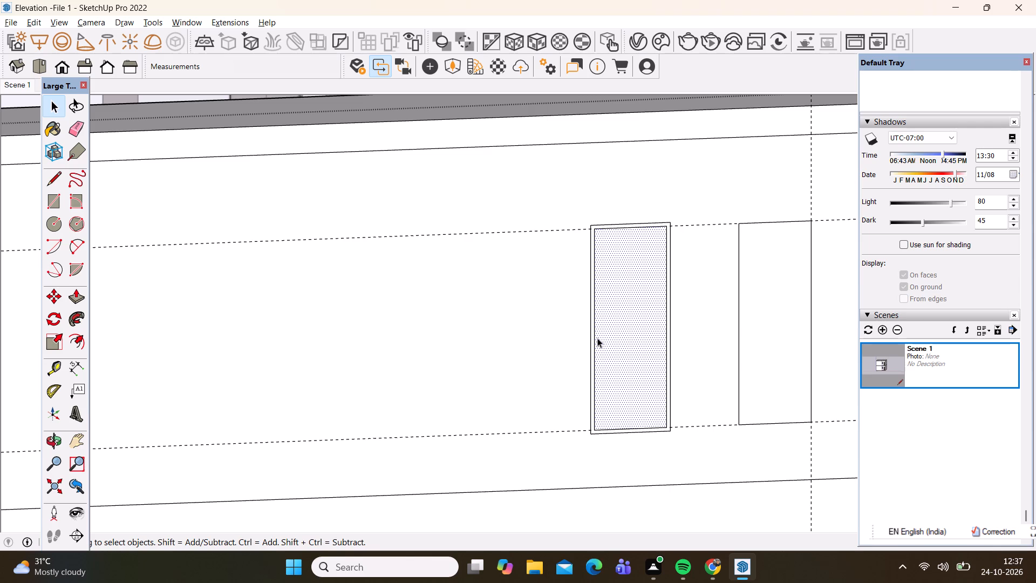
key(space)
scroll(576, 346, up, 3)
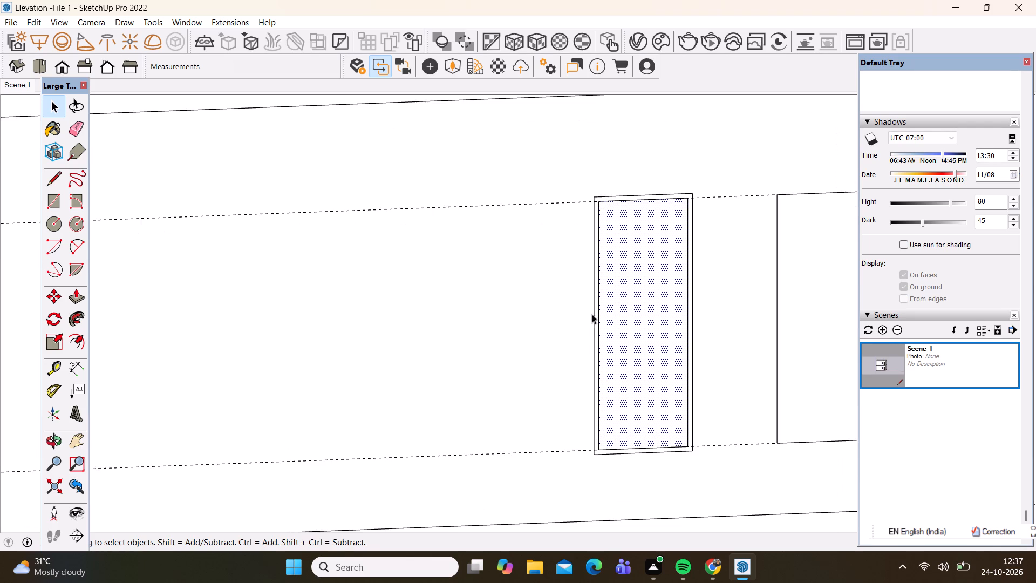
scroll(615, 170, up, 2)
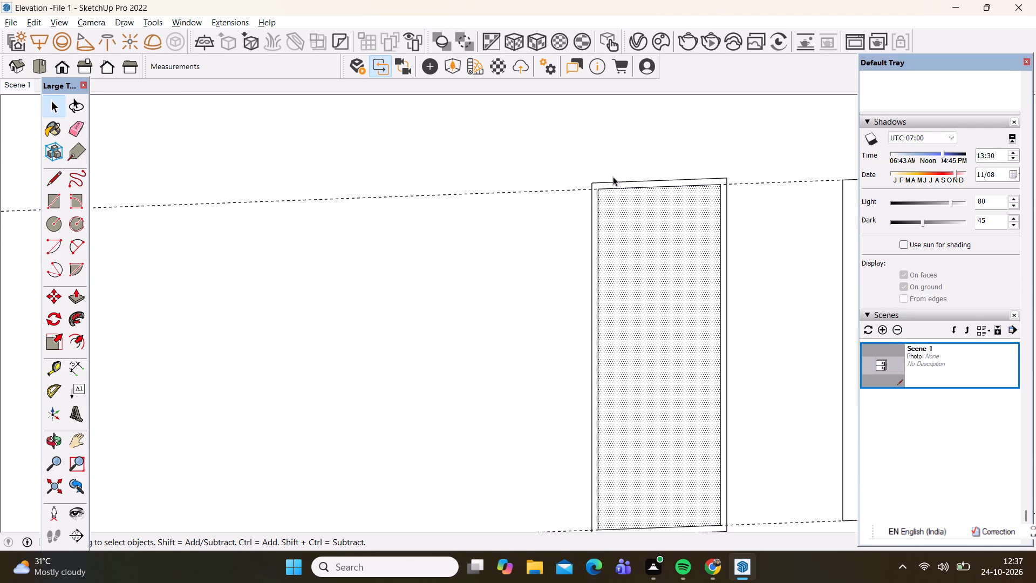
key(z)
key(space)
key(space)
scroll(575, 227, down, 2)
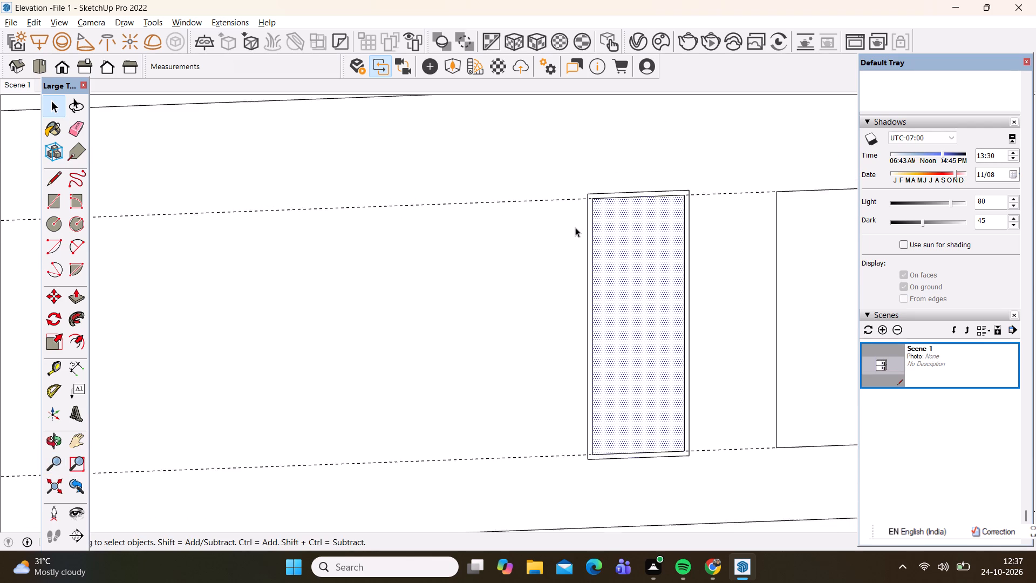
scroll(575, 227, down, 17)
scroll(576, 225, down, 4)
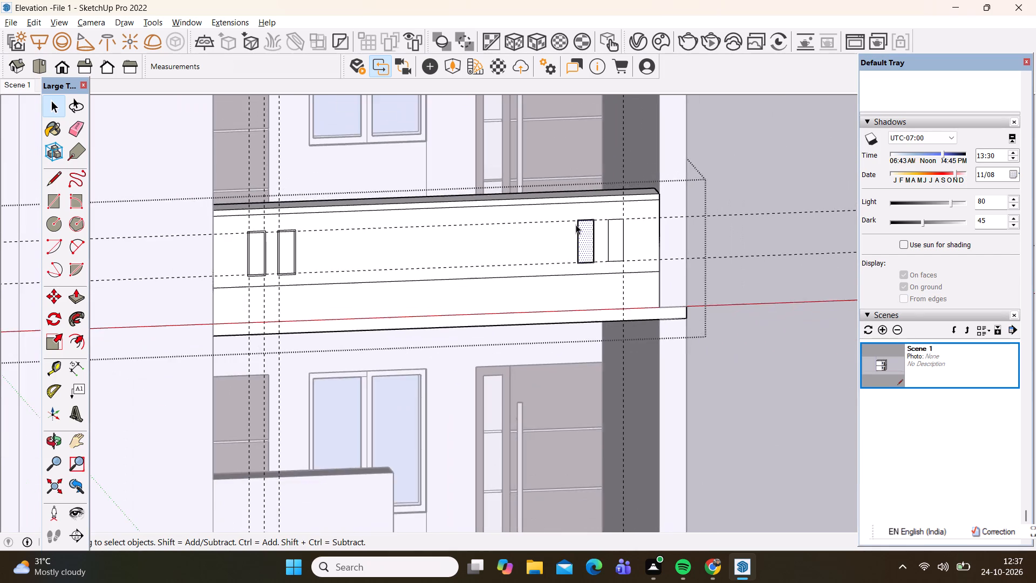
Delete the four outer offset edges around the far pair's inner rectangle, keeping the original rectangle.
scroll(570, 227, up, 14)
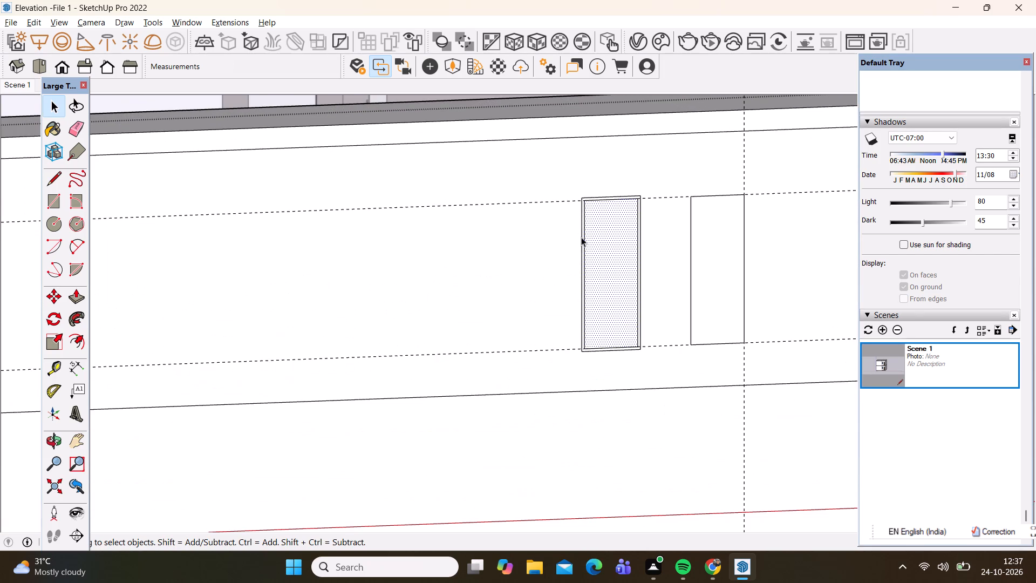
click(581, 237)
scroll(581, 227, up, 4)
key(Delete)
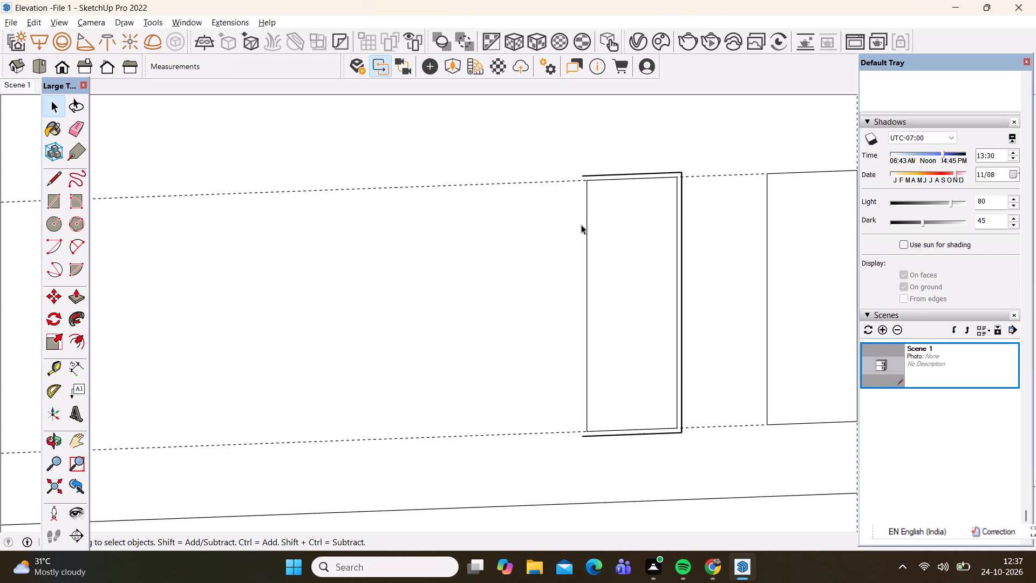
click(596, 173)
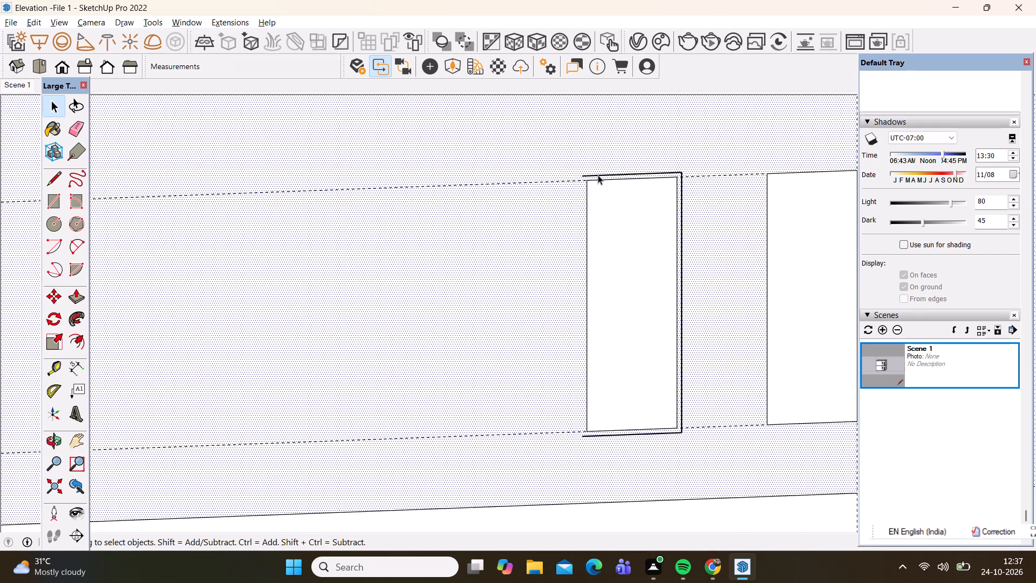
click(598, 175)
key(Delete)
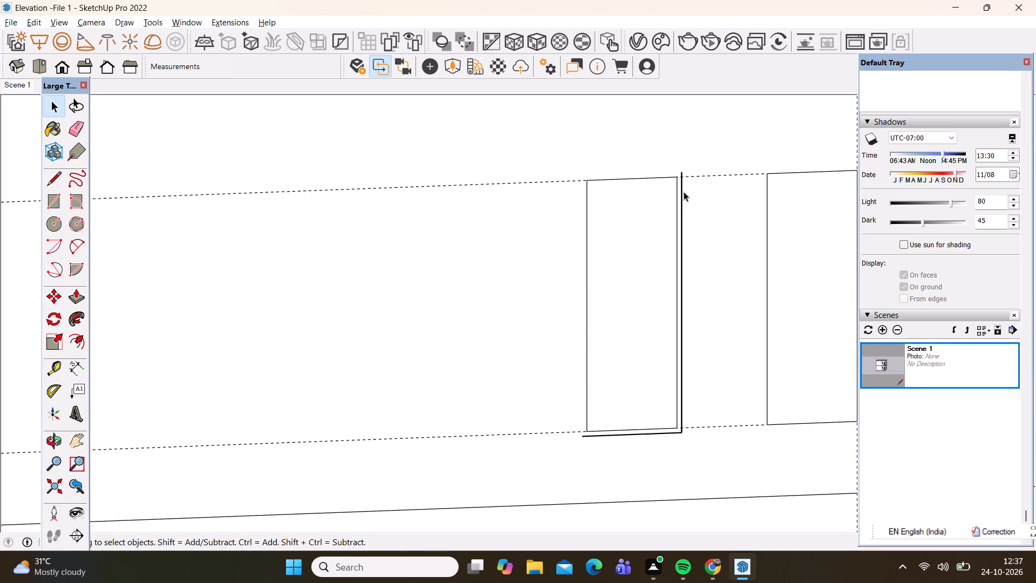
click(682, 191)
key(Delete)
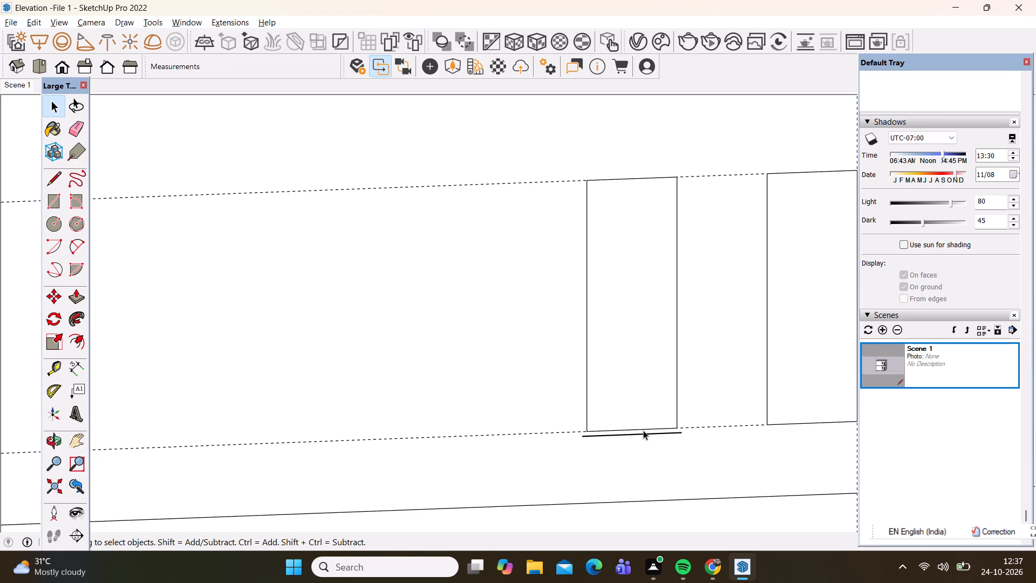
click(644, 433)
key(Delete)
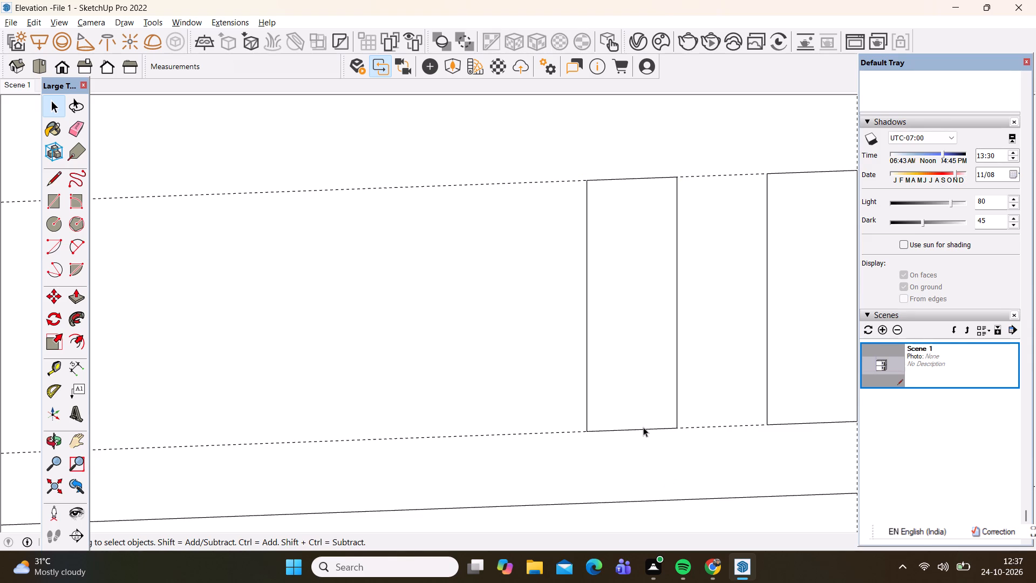
Offset the far pair's inner narrow rectangle outward by 1/2" on the parapet's front face.
key(f)
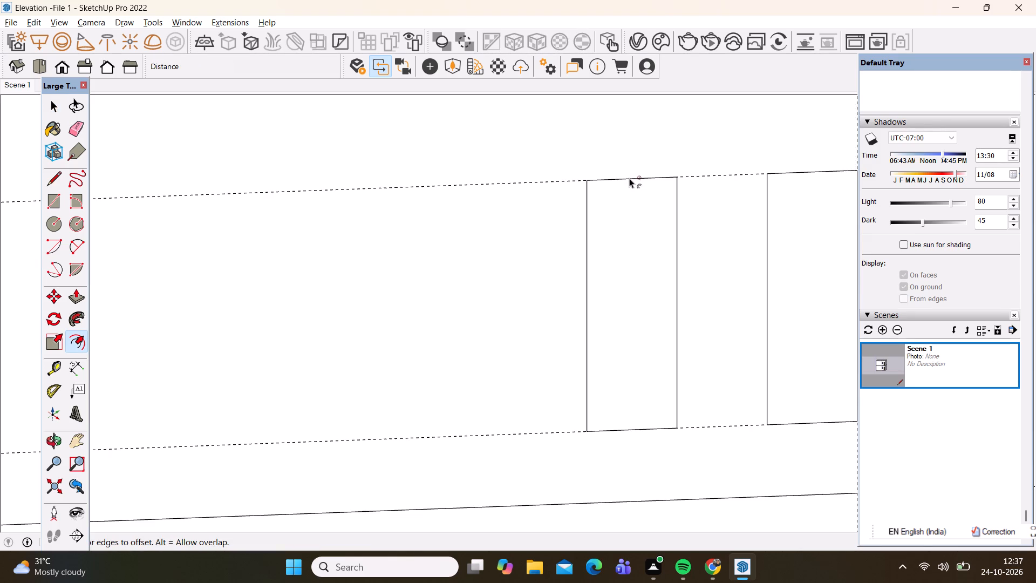
key(space)
click(522, 232)
scroll(482, 270, down, 6)
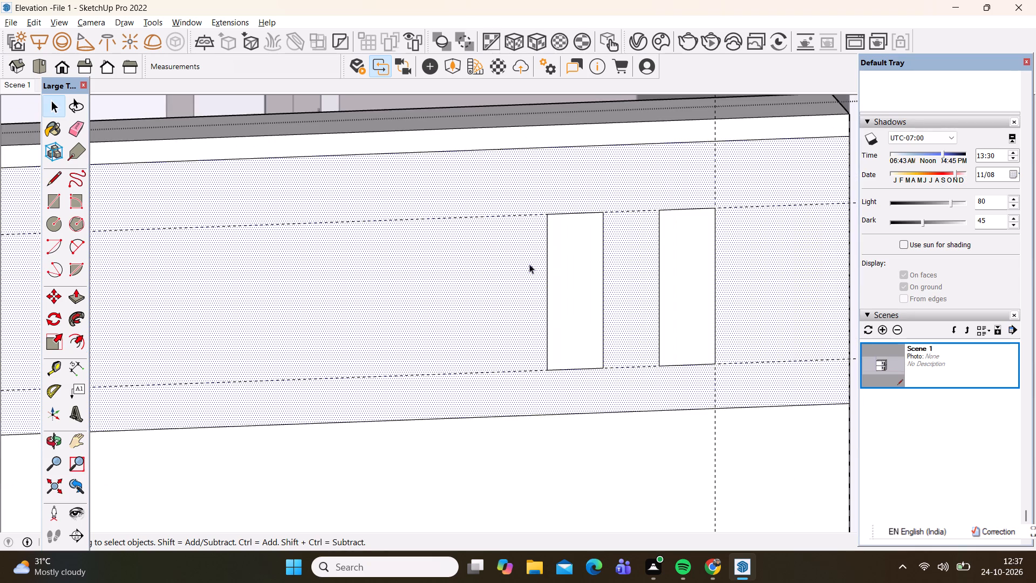
click(556, 250)
key(f)
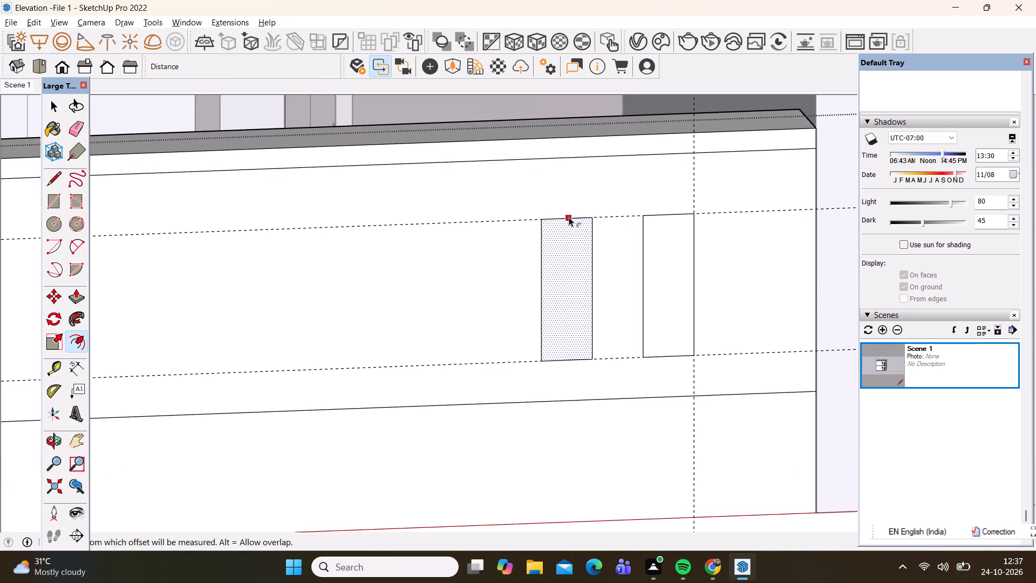
drag(569, 217, 570, 211)
key(1)
text(/2)
key(shift+quotedbl)
key(Return)
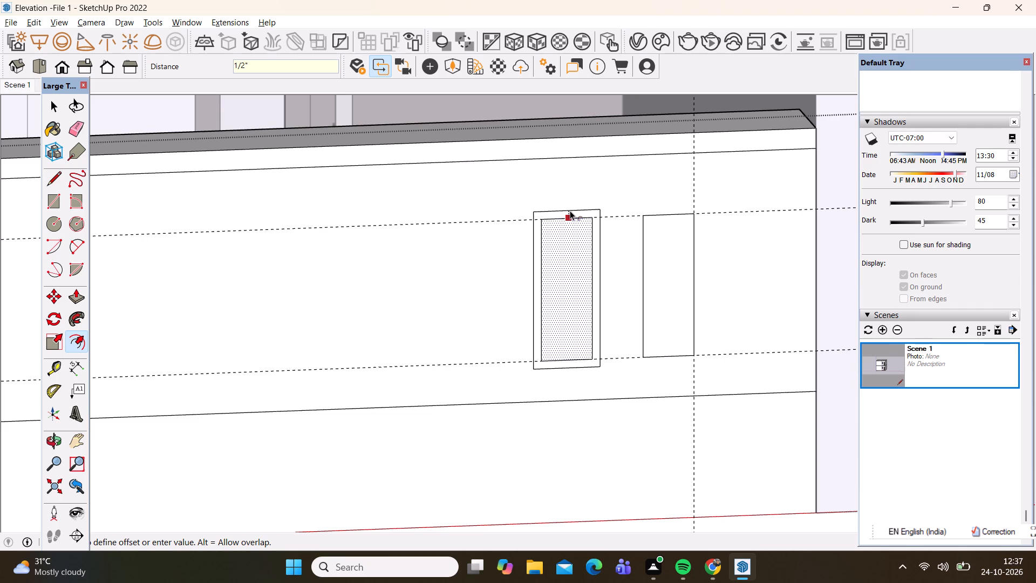
drag(570, 211, 668, 230)
key(space)
Offset the far pair's outer narrow rectangle outward by 1/2" on the parapet's front face.
click(663, 233)
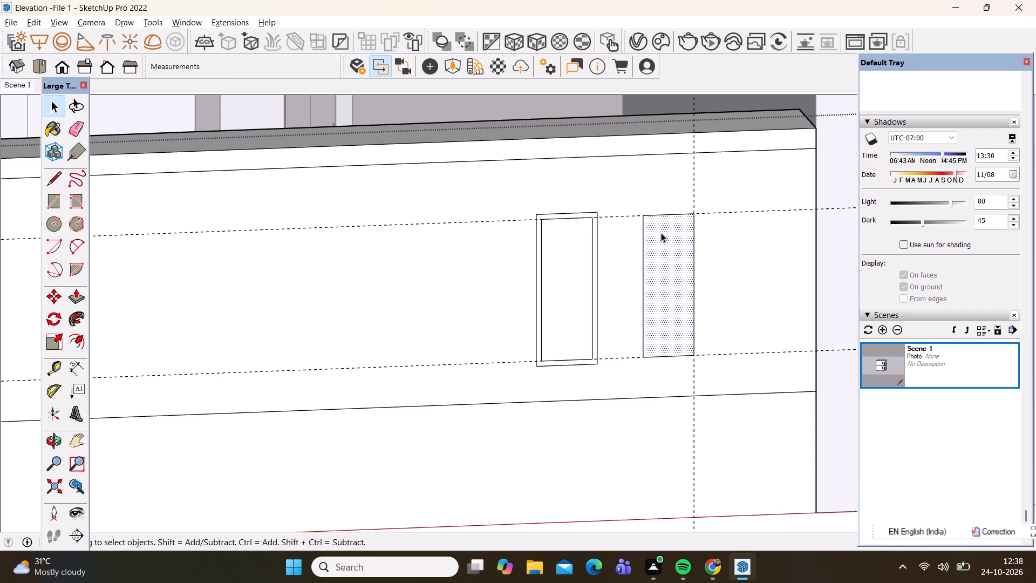
key(f)
click(663, 215)
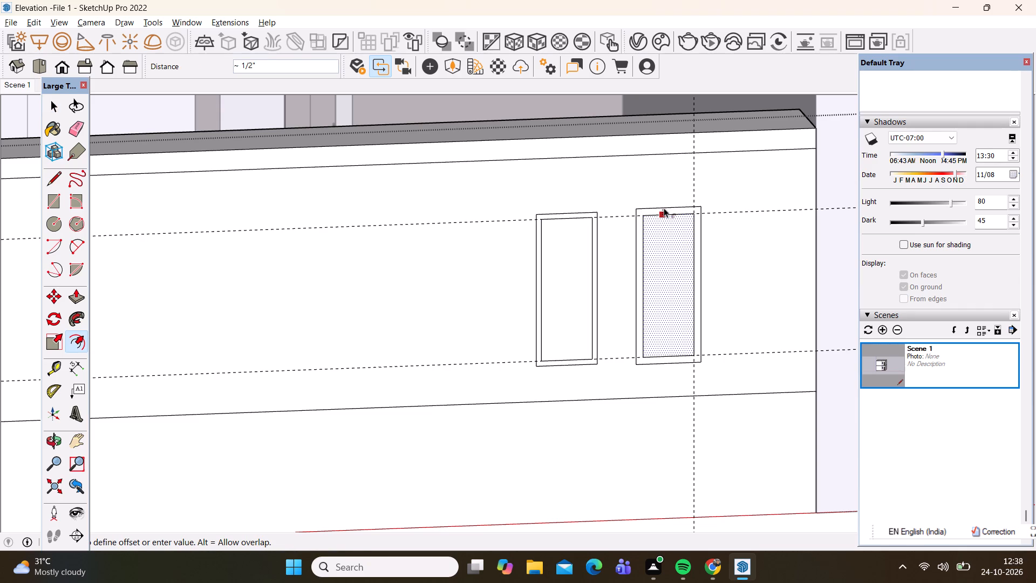
text(1/2")
key(Return)
key(space)
scroll(580, 229, down, 7)
key(space)
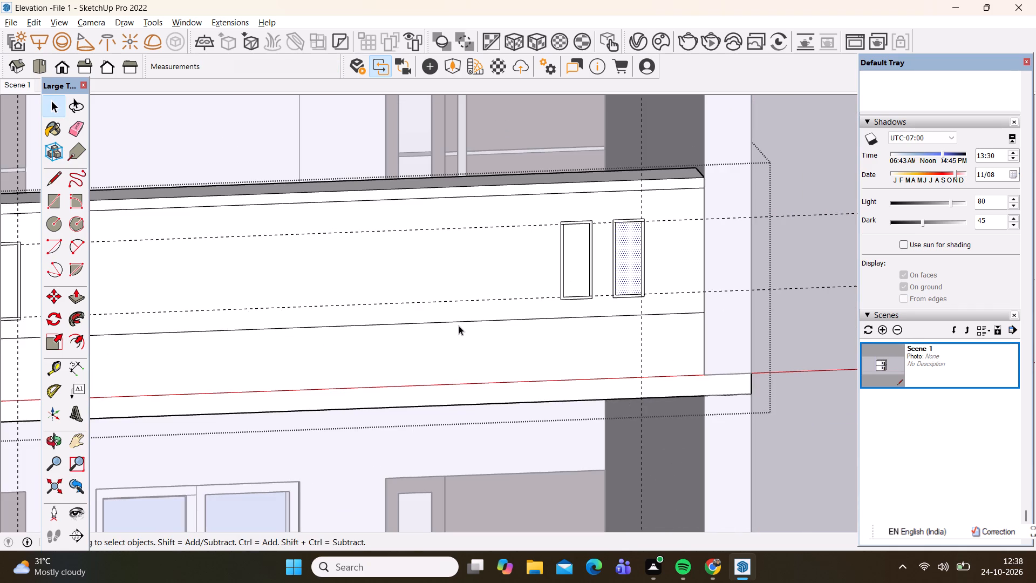
Place a vertical guide 1'6" from the far pair's inner frame edge, towards the middle of the parapet.
key(t)
scroll(554, 260, up, 3)
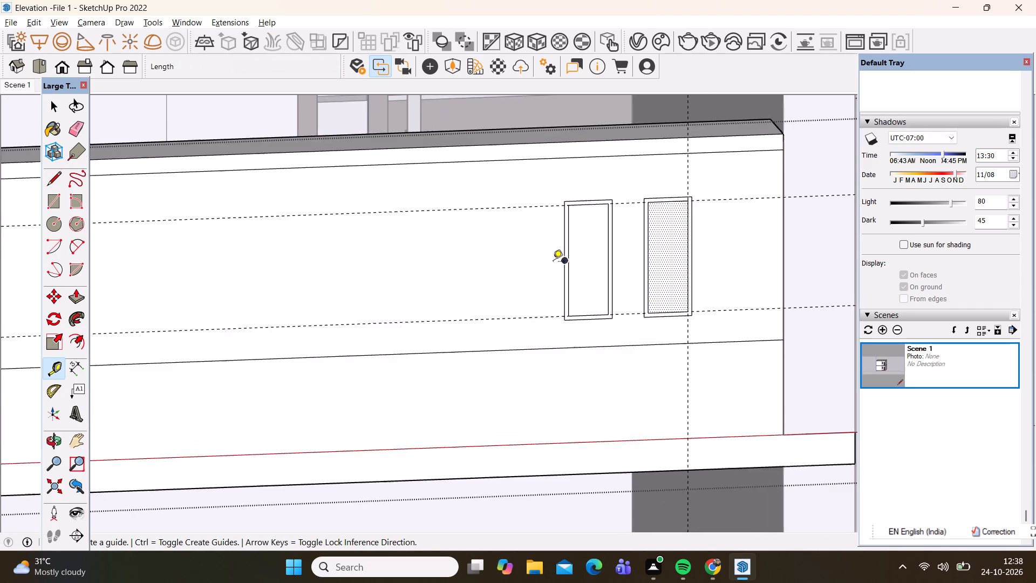
scroll(553, 262, up, 4)
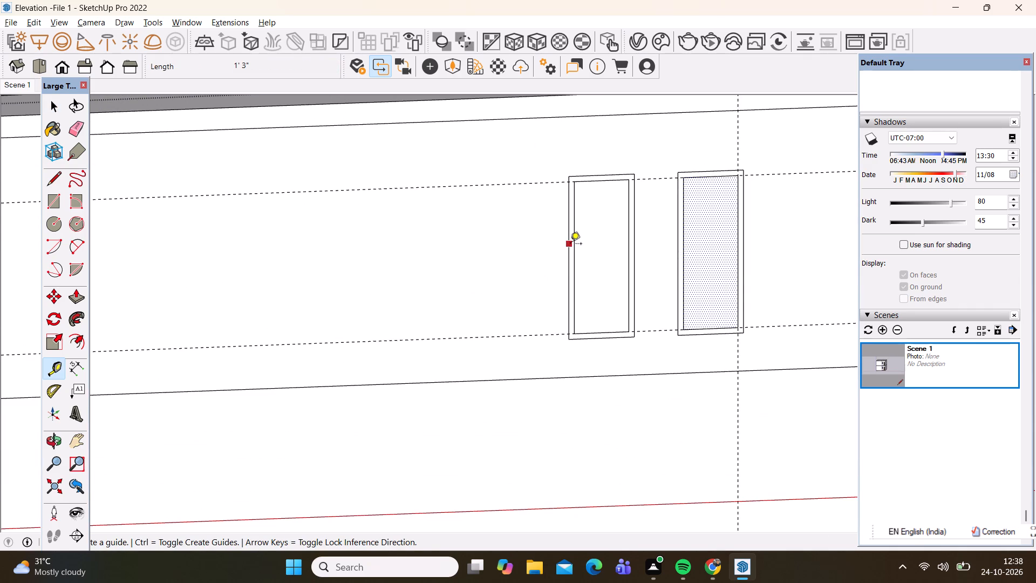
click(570, 243)
text(1'6")
key(Return)
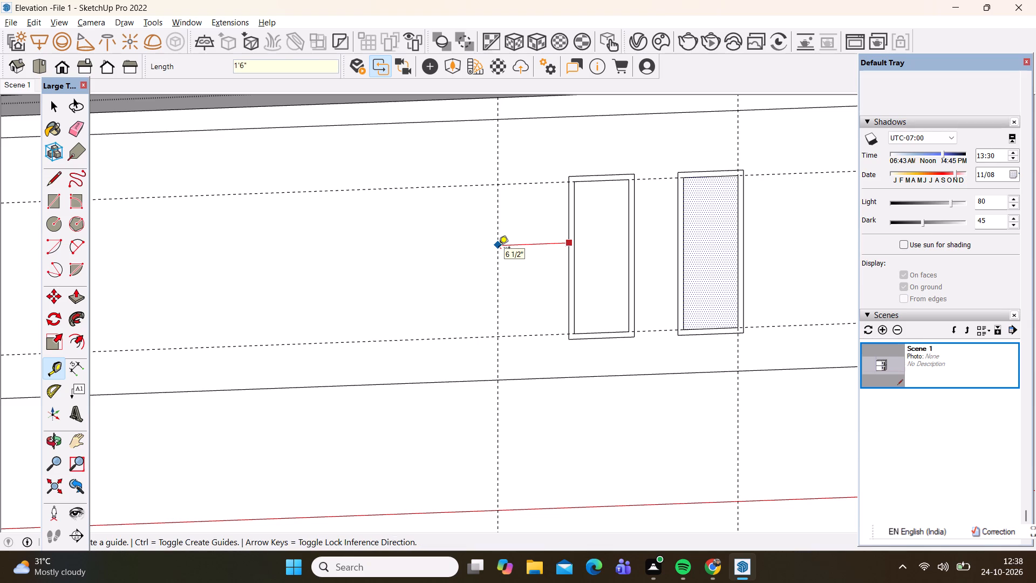
Place a vertical guide 1'6" from the near pair's inner frame edge, towards the middle of the parapet.
scroll(539, 212, down, 11)
scroll(233, 241, up, 6)
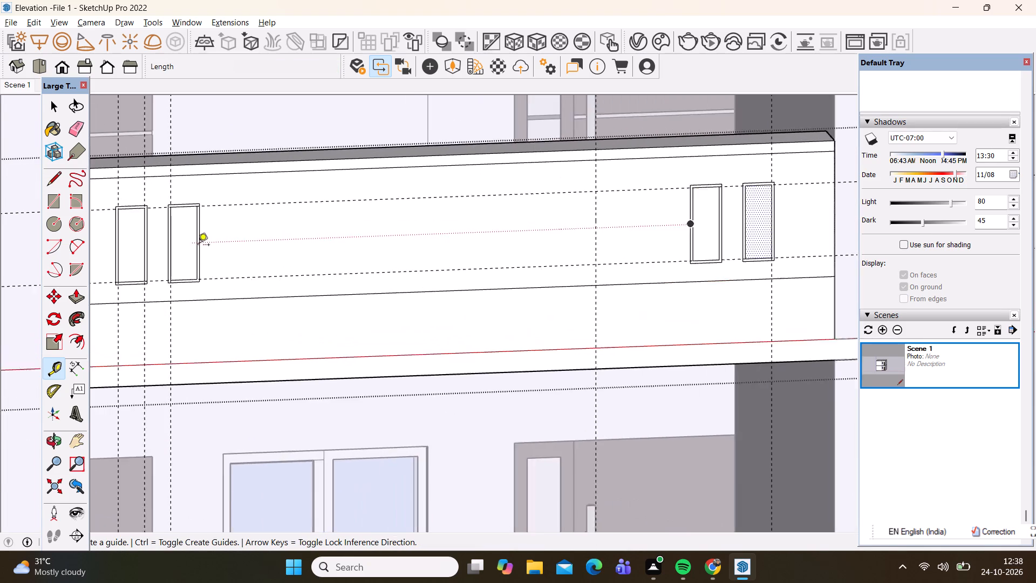
scroll(198, 246, up, 3)
click(200, 234)
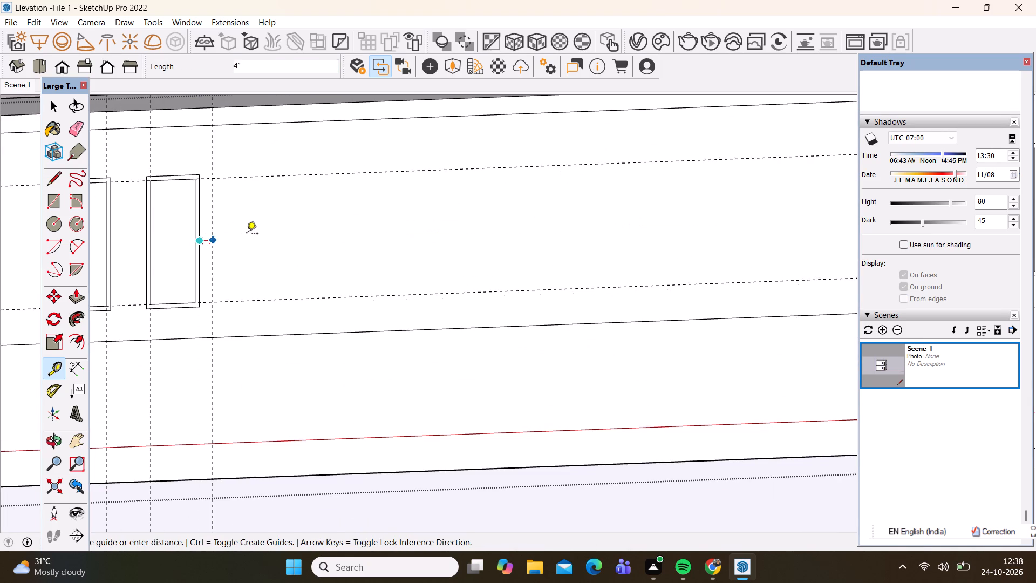
key(1)
text('6")
key(Return)
key(space)
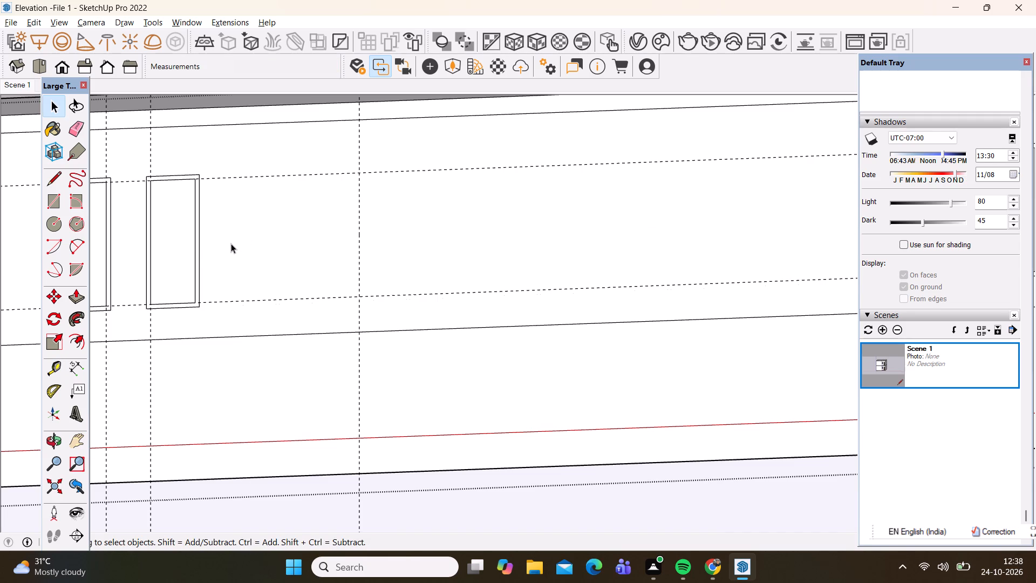
Draw a rectangle about 4'9 1/2" by 1'2" between the two new vertical guides and the horizontal guides.
scroll(219, 244, down, 6)
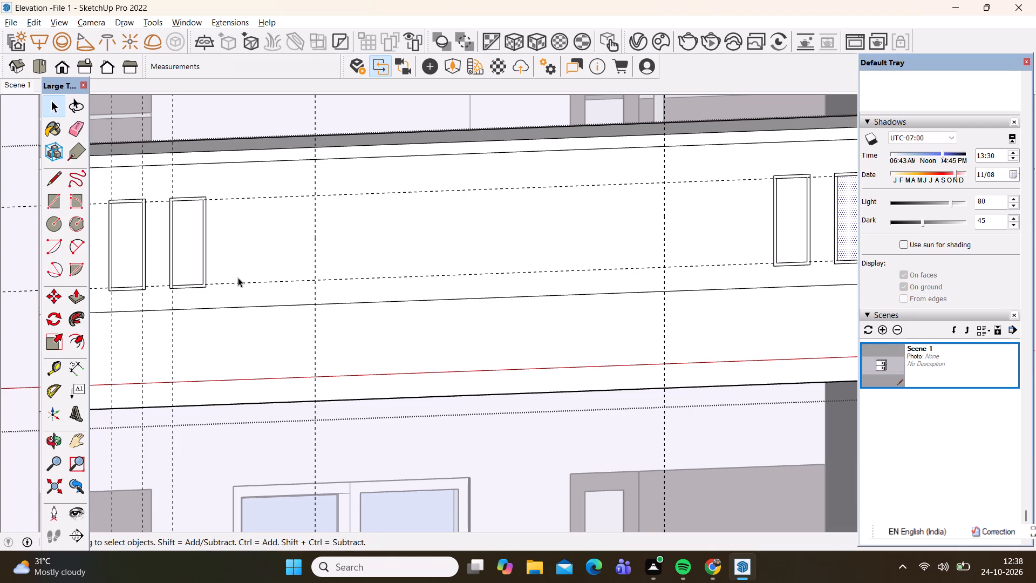
key(r)
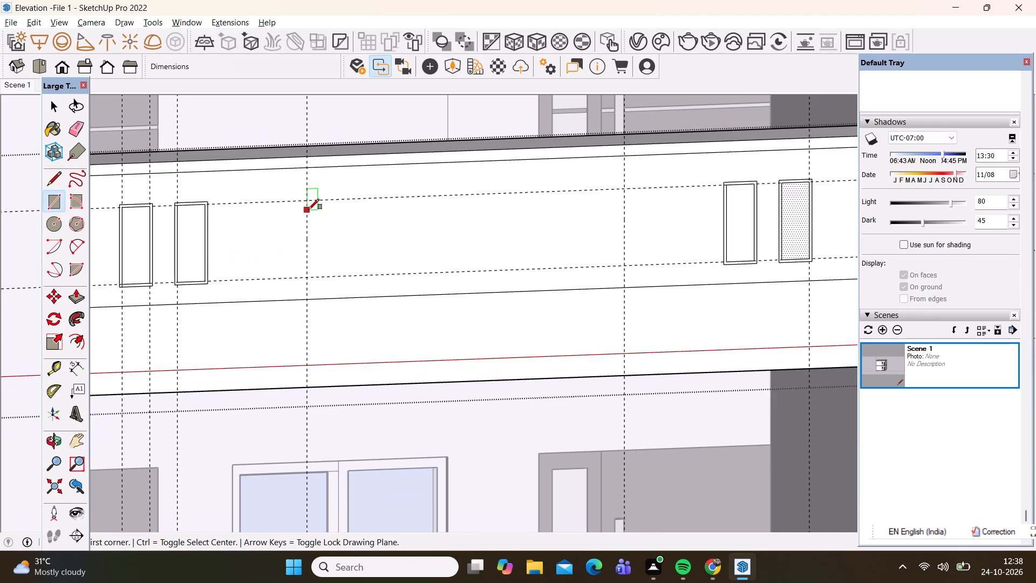
click(308, 202)
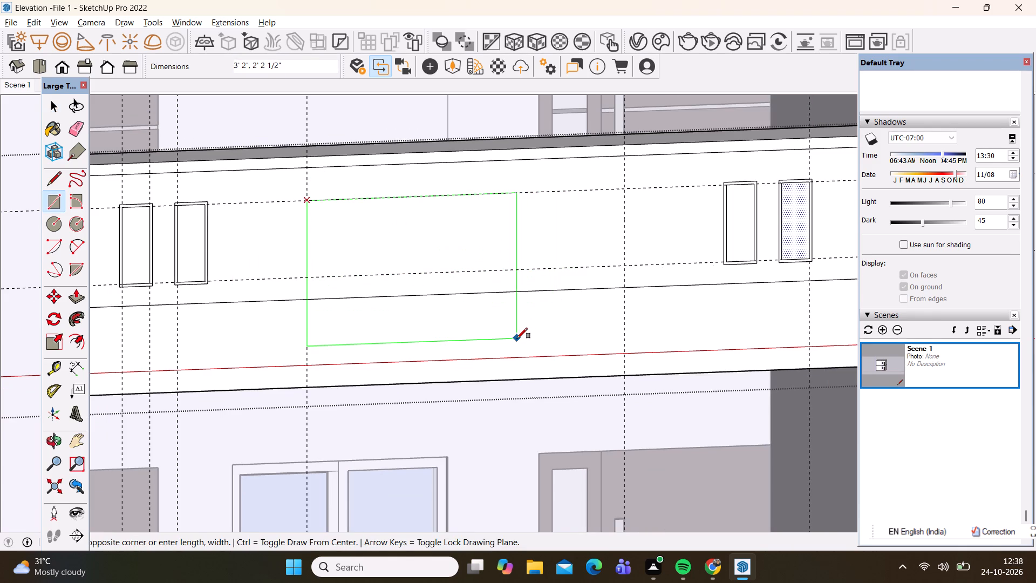
click(625, 266)
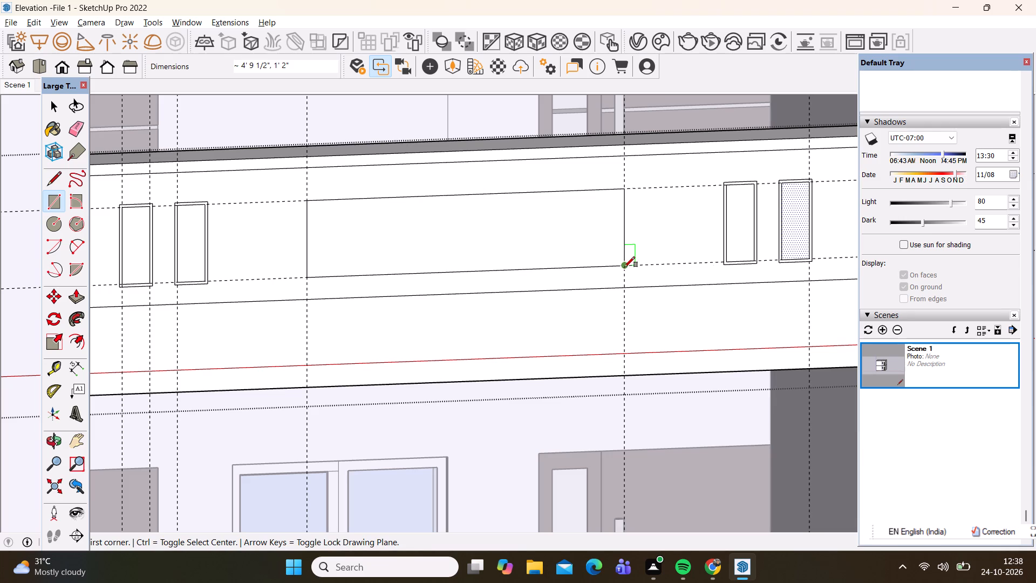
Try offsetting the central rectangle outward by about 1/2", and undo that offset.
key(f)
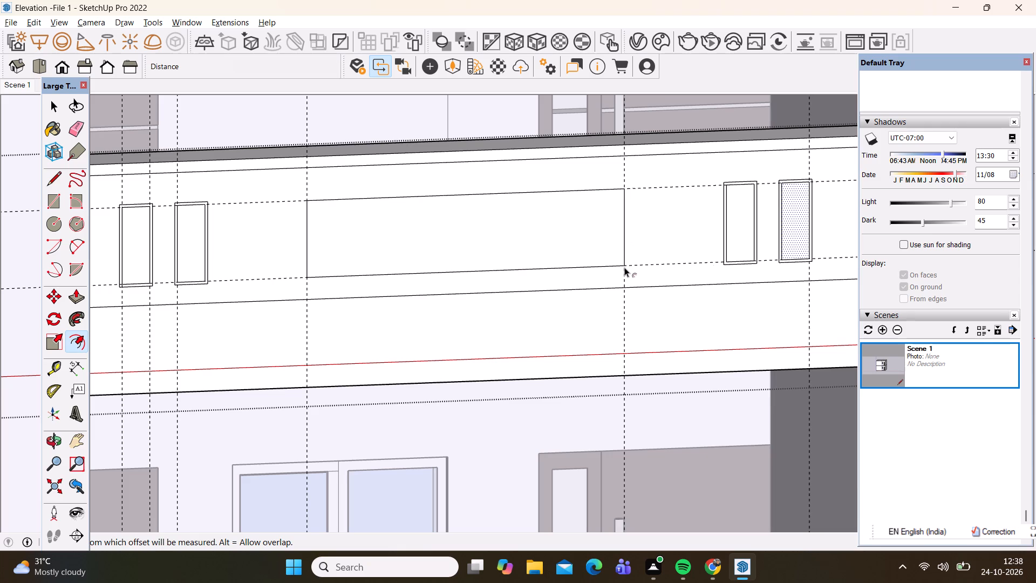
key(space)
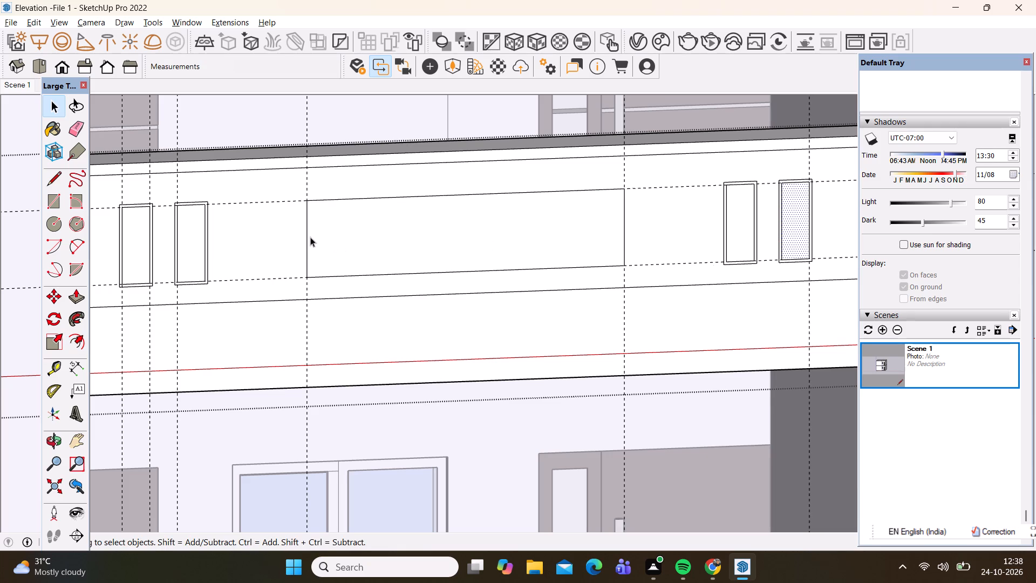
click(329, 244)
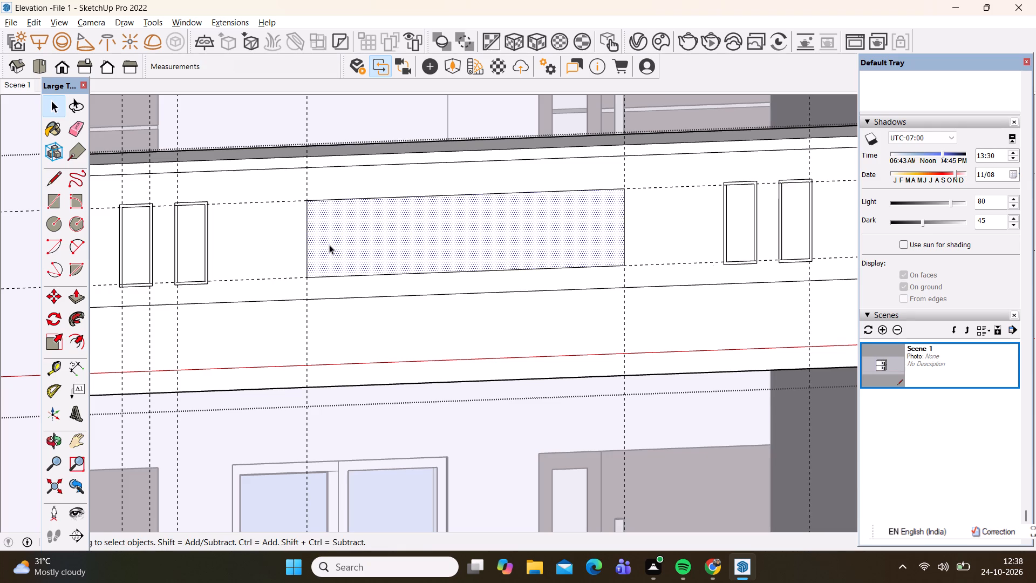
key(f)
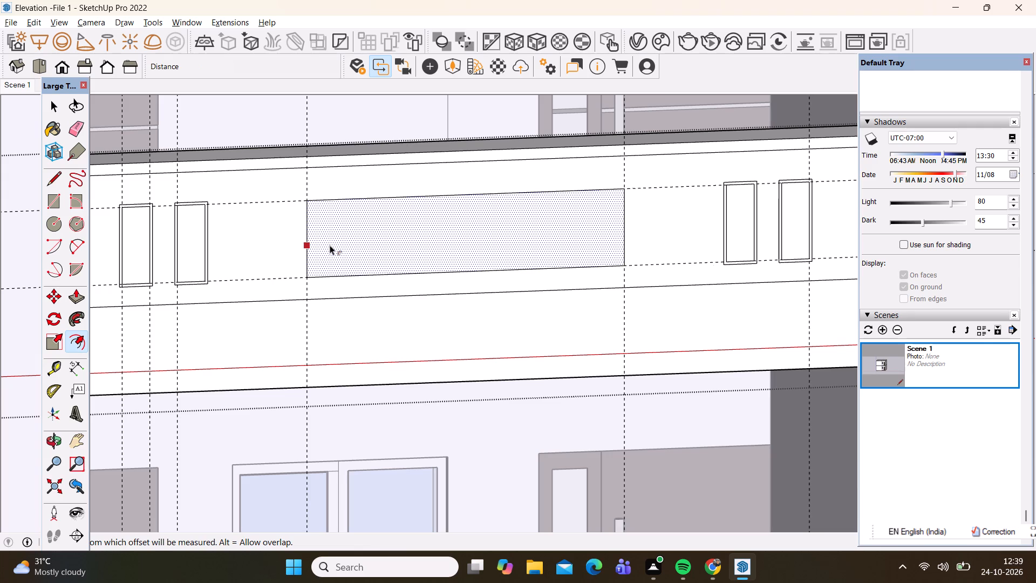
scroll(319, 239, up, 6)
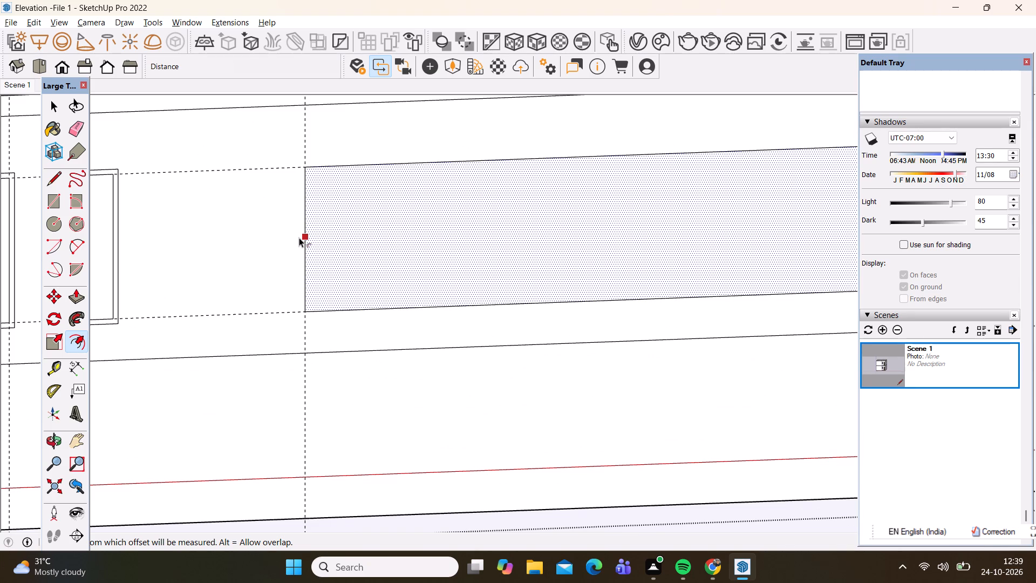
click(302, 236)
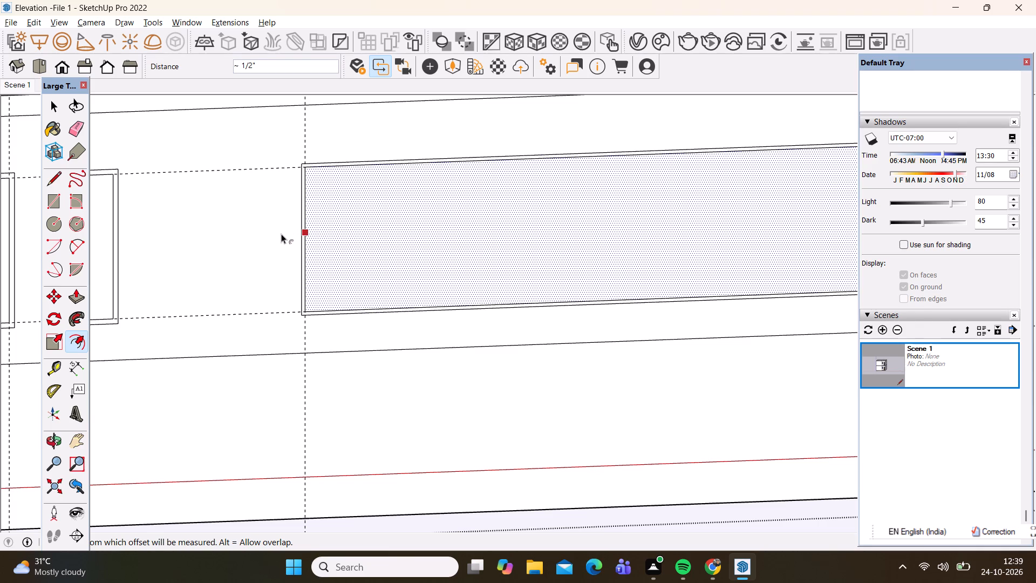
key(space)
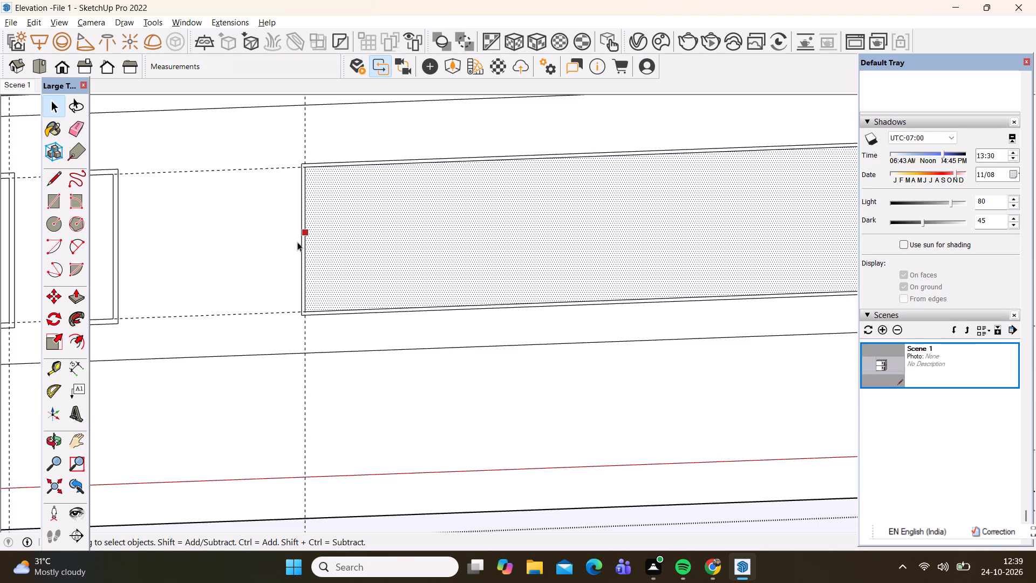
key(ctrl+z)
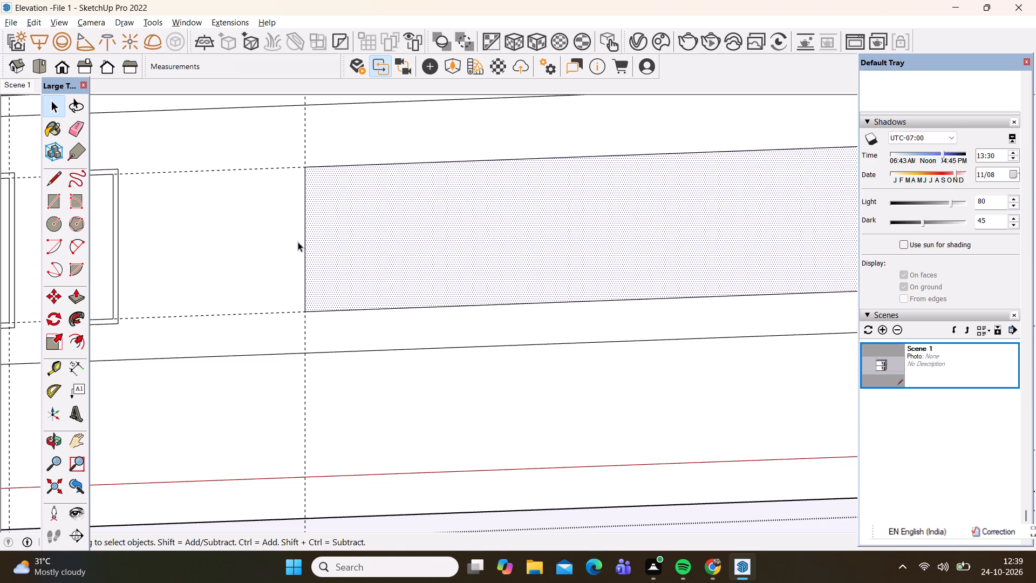
Offset the central rectangle outward by 1" on the parapet's front face.
scroll(298, 248, up, 2)
key(f)
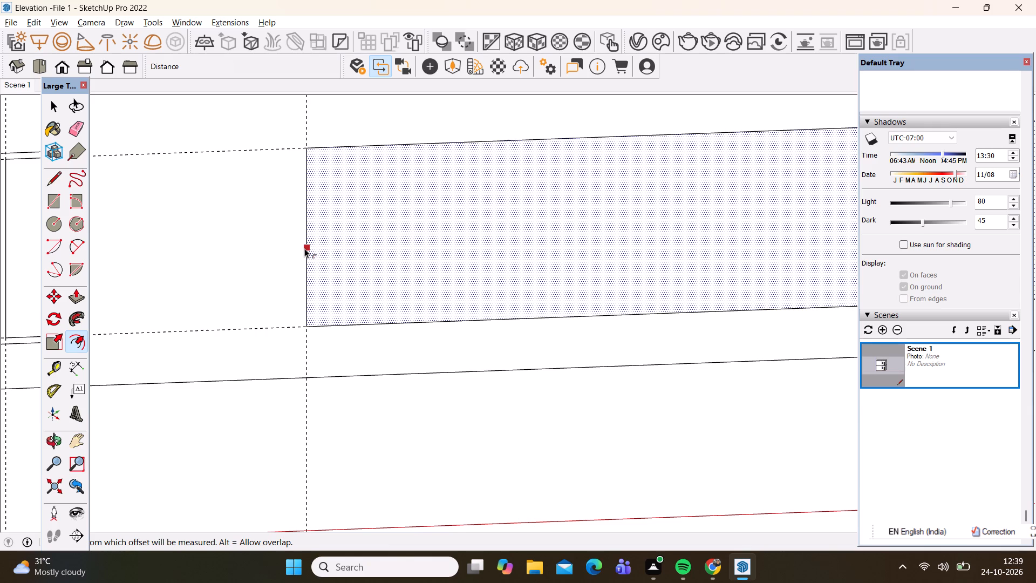
scroll(306, 221, up, 2)
click(307, 221)
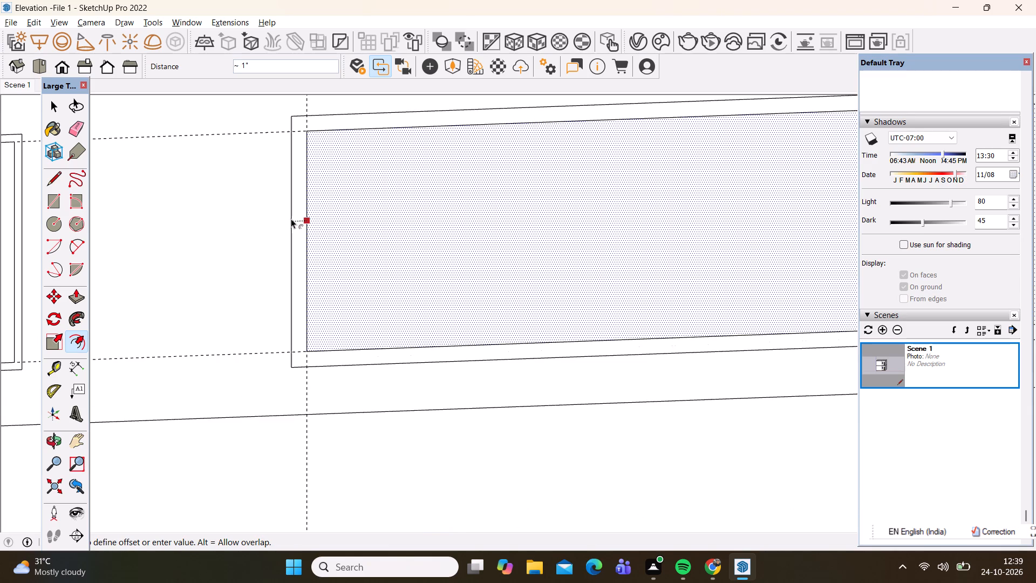
key(1)
key(shift+quotedbl)
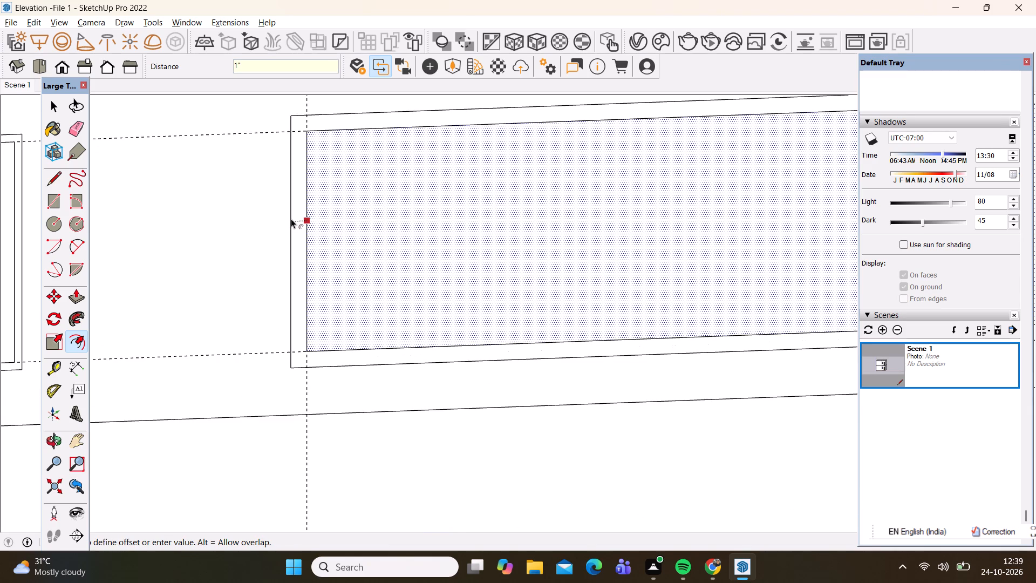
key(Return)
key(space)
scroll(288, 221, down, 3)
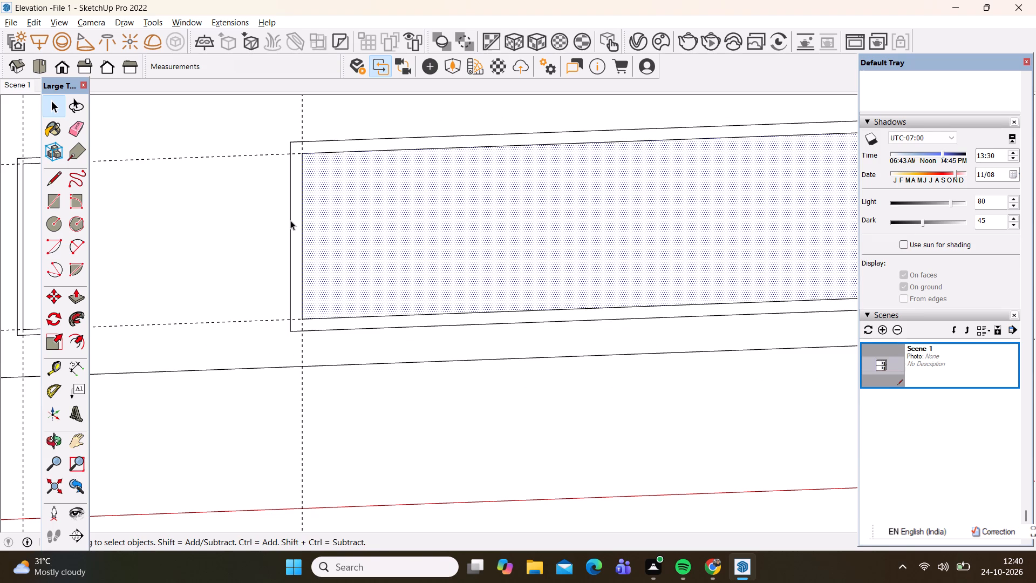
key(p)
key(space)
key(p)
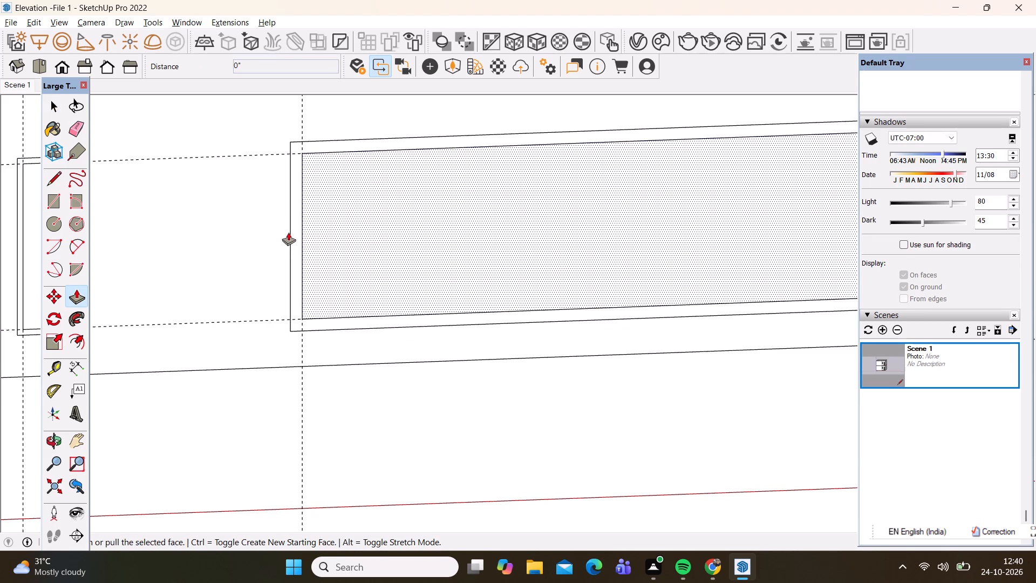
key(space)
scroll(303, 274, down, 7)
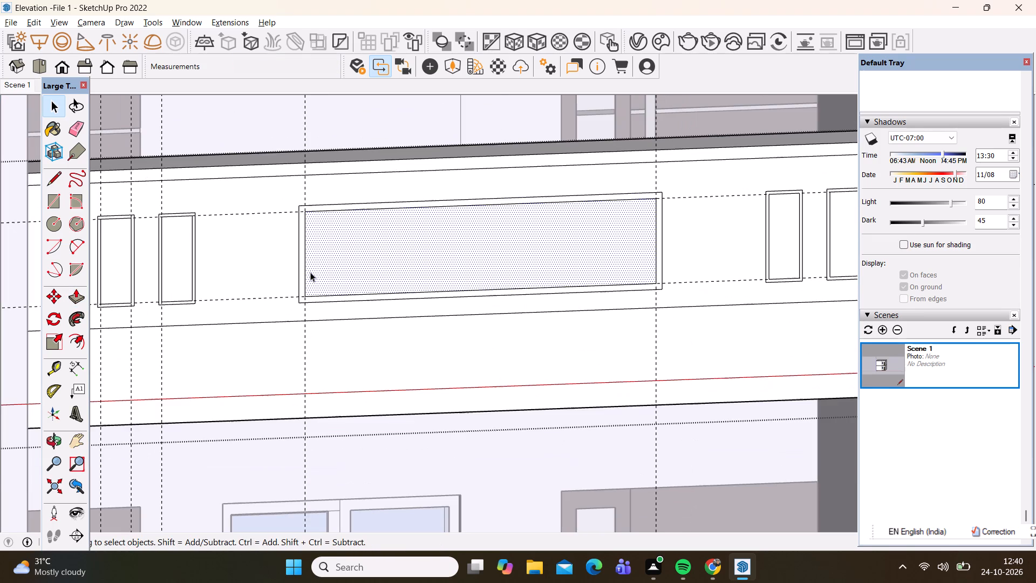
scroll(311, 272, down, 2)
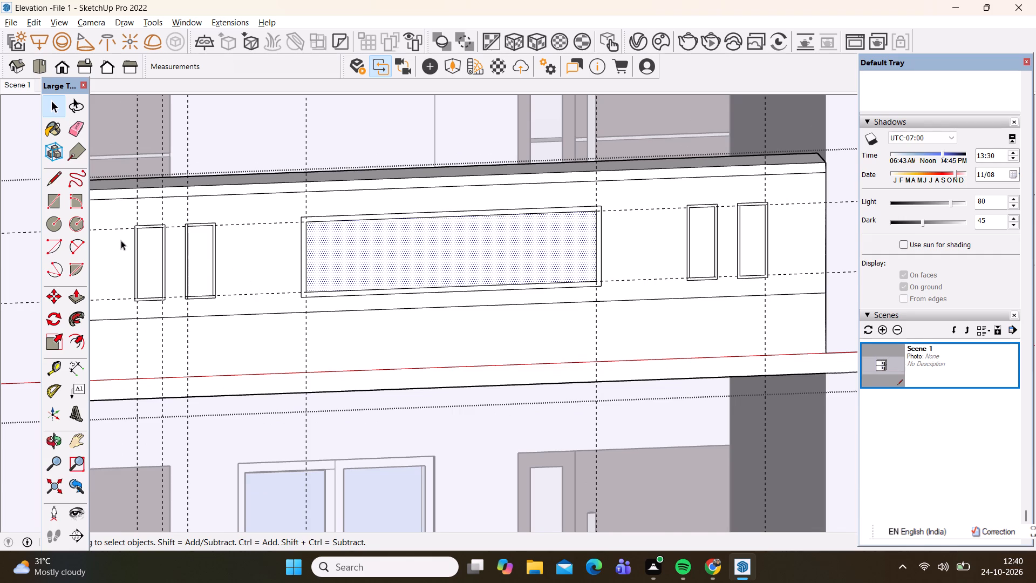
Push the inner face of the near pair's first narrow rectangle 9" through the parapet.
scroll(121, 240, up, 3)
key(p)
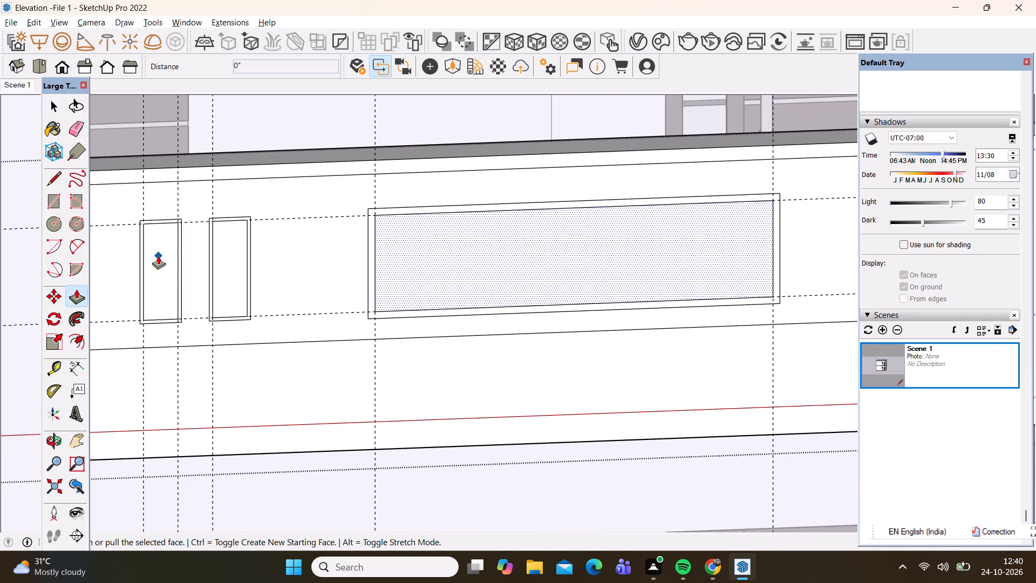
key(space)
click(158, 263)
middle_drag(202, 236, 189, 318)
scroll(202, 251, down, 1)
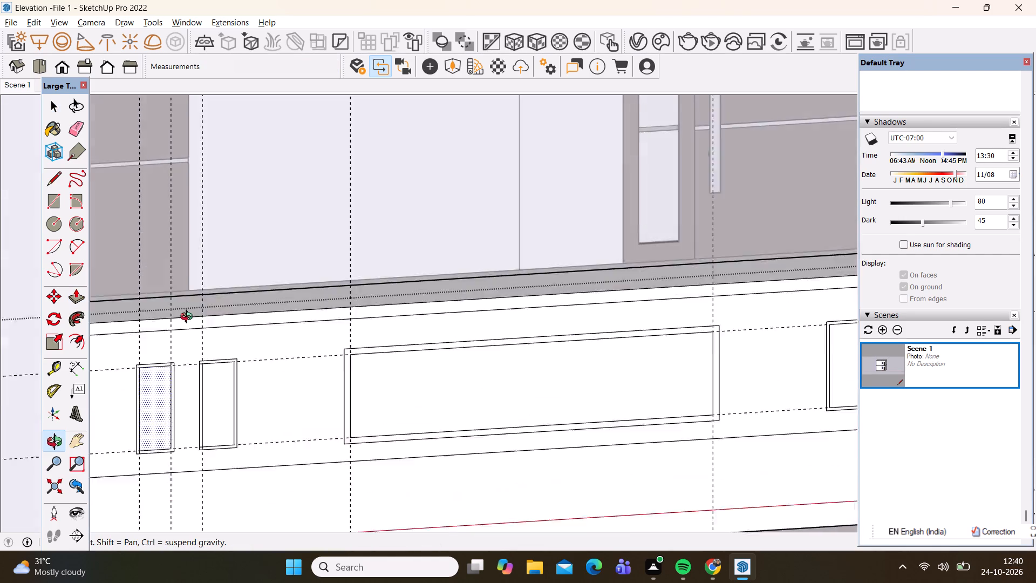
middle_drag(189, 318, 186, 297)
scroll(220, 255, down, 3)
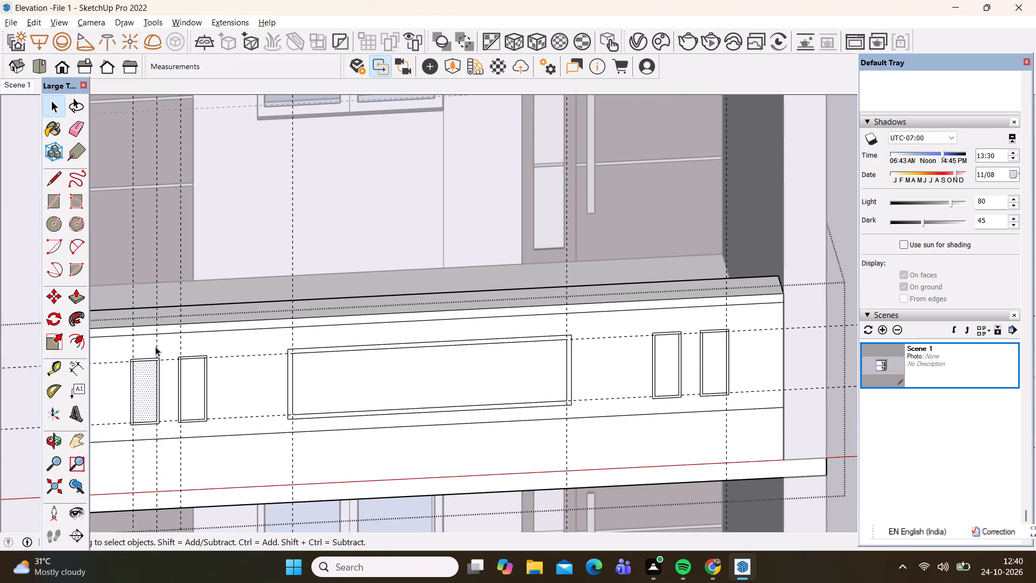
key(p)
click(146, 374)
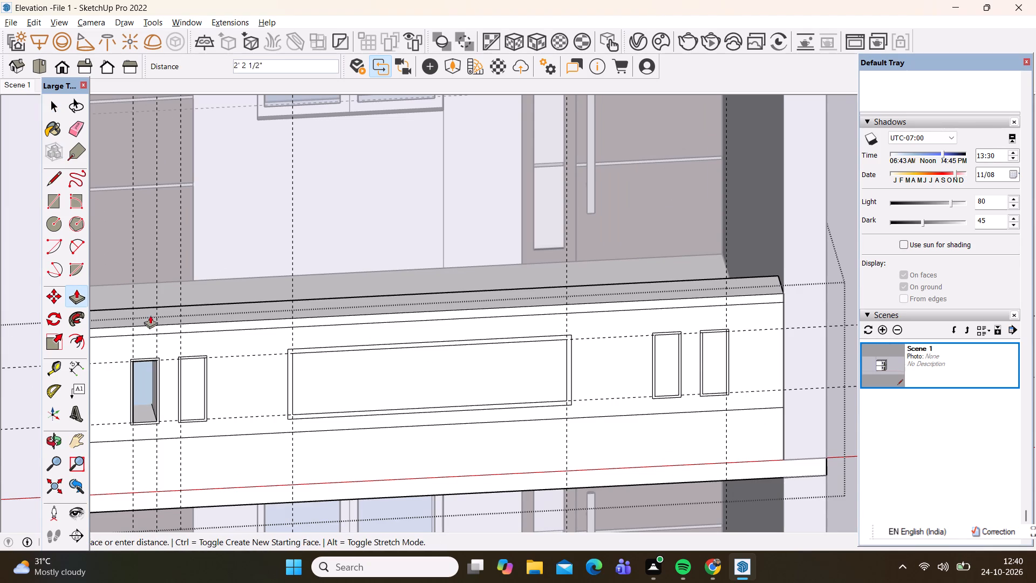
click(147, 307)
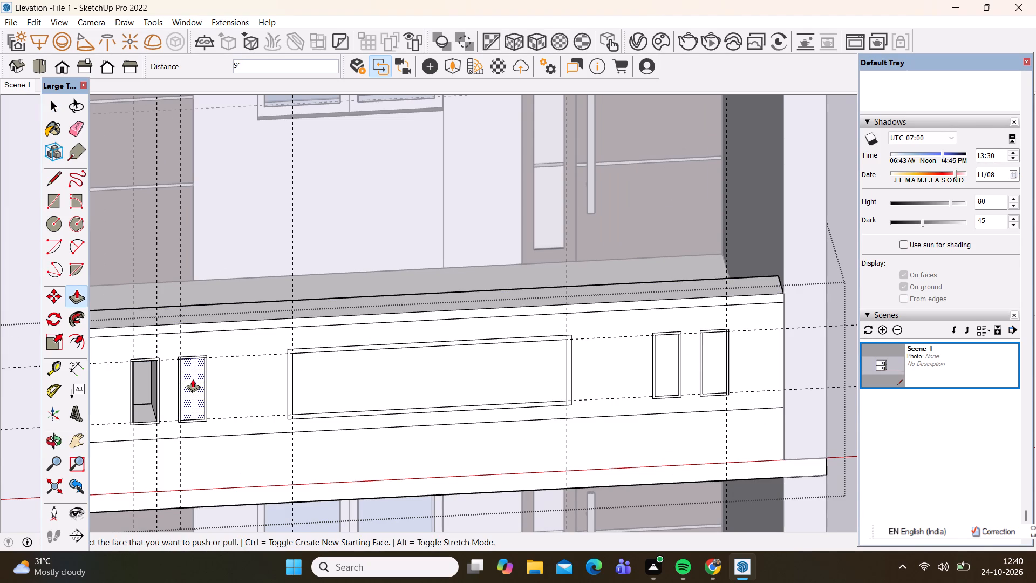
Push the inner faces of the other three narrow rectangles through the parapet by the same 9" depth.
double_click(193, 379)
double_click(669, 358)
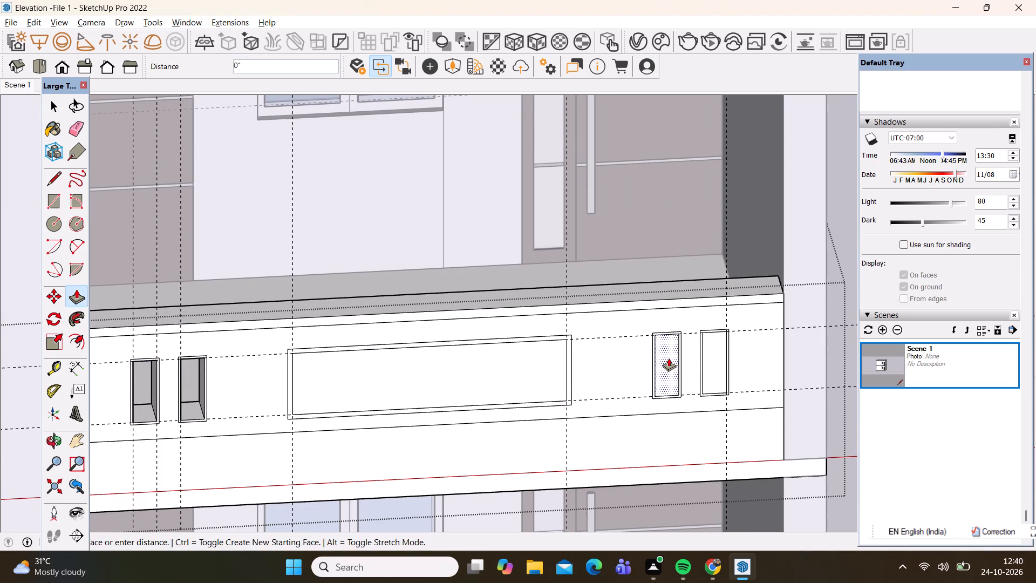
double_click(713, 352)
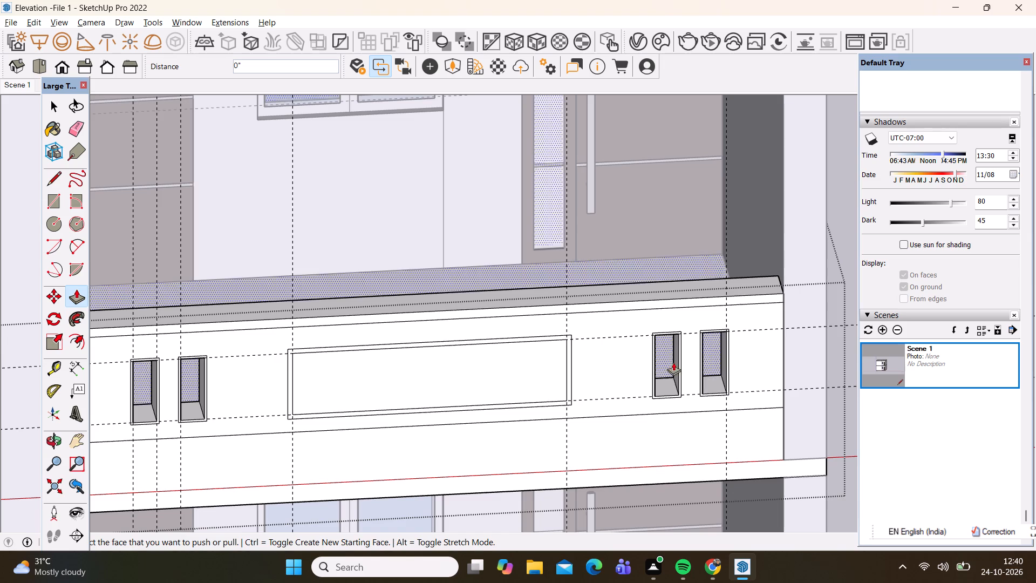
Pull the border frame of the near pair's first narrow opening 1" out from the parapet's front face.
scroll(114, 388, up, 10)
scroll(149, 354, up, 3)
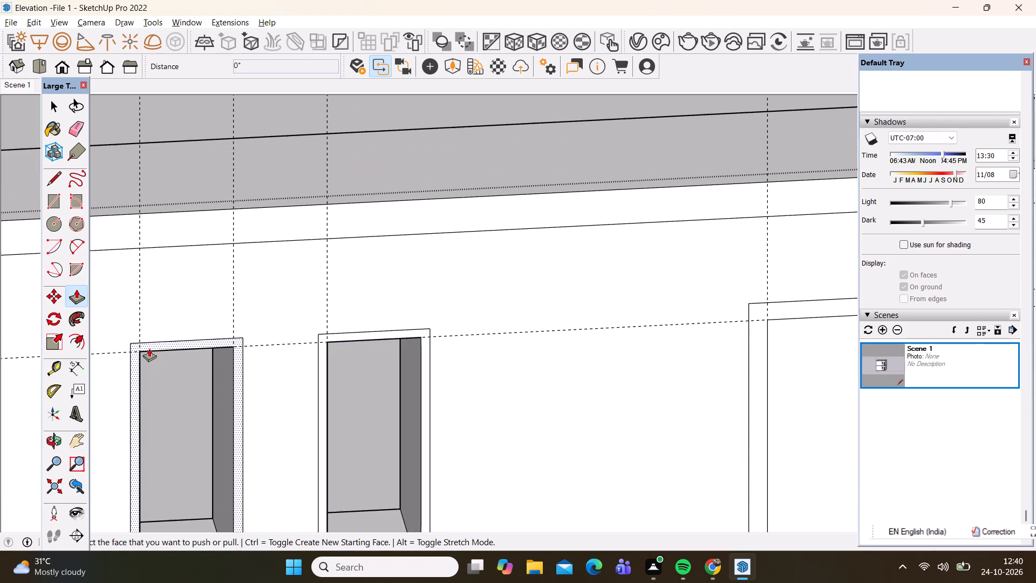
click(151, 343)
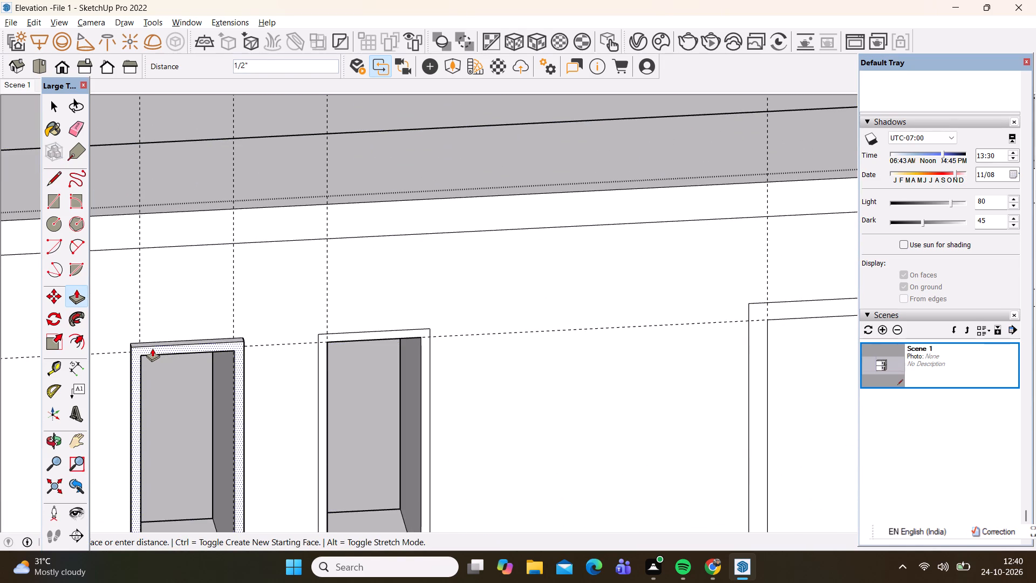
key(1)
key(shift+quotedbl)
key(Return)
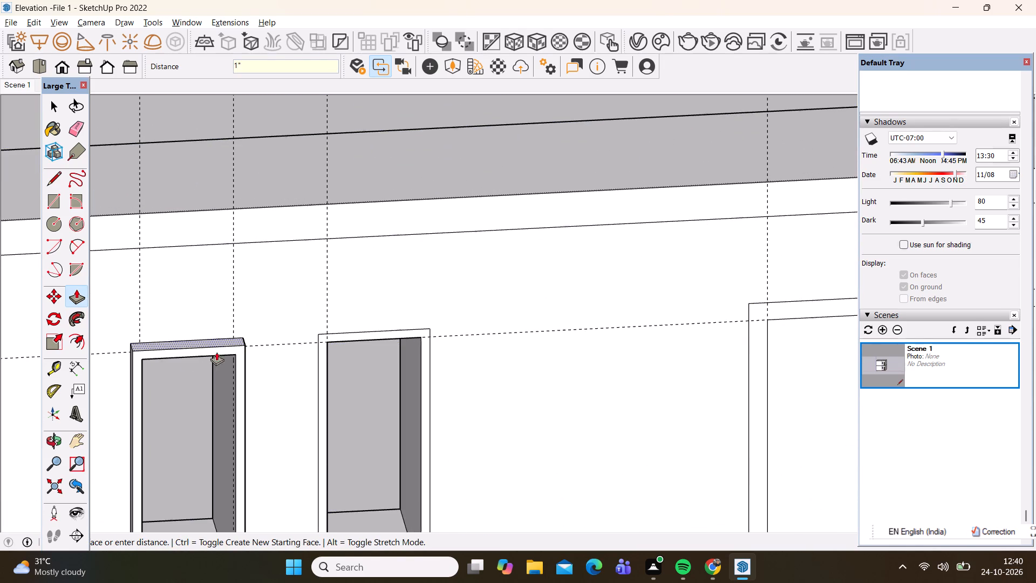
Pull the frames of the other three narrow openings and the central panel's border outward by the same 1".
double_click(336, 335)
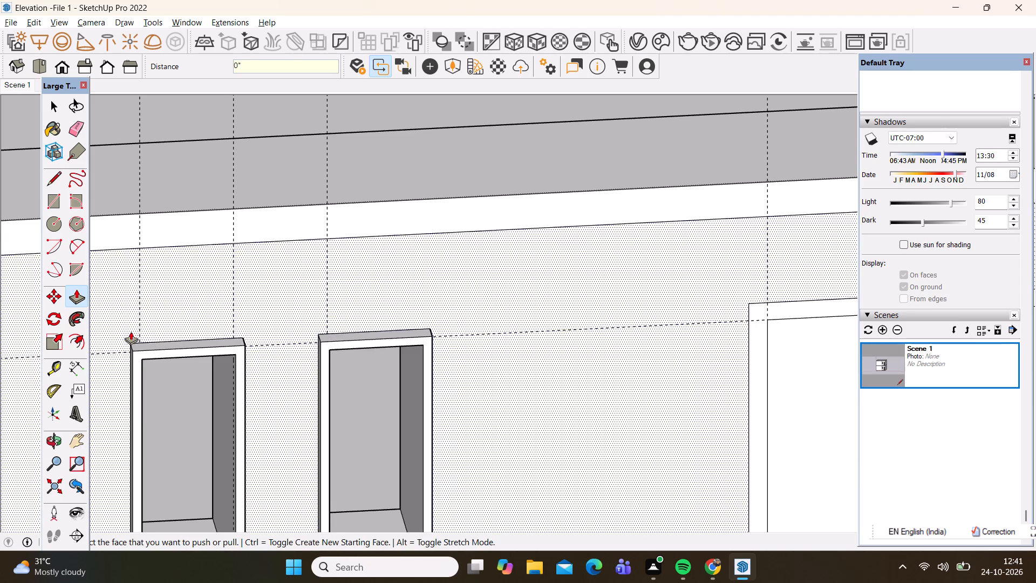
scroll(131, 331, down, 6)
scroll(549, 350, up, 5)
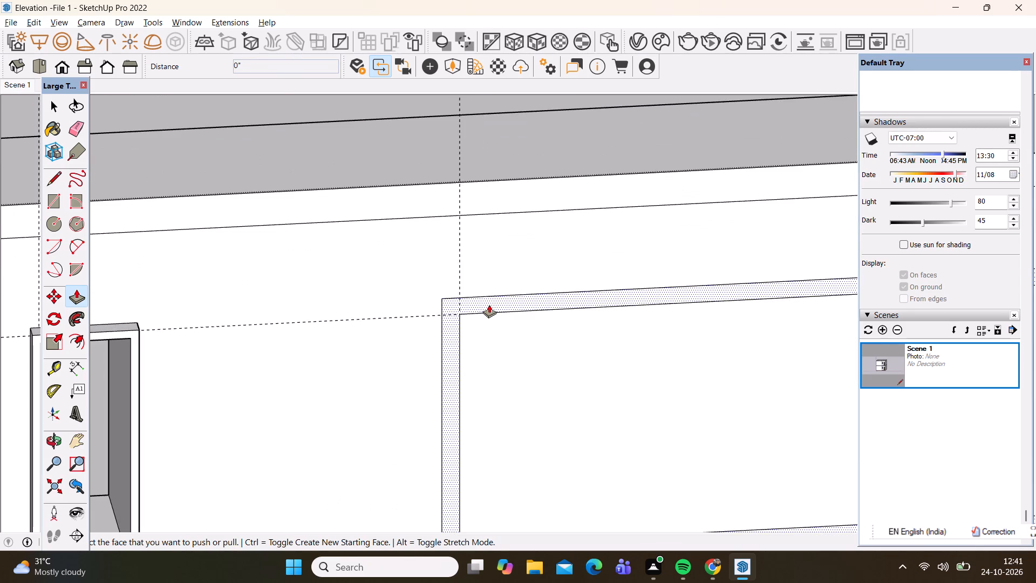
double_click(489, 304)
scroll(269, 325, down, 12)
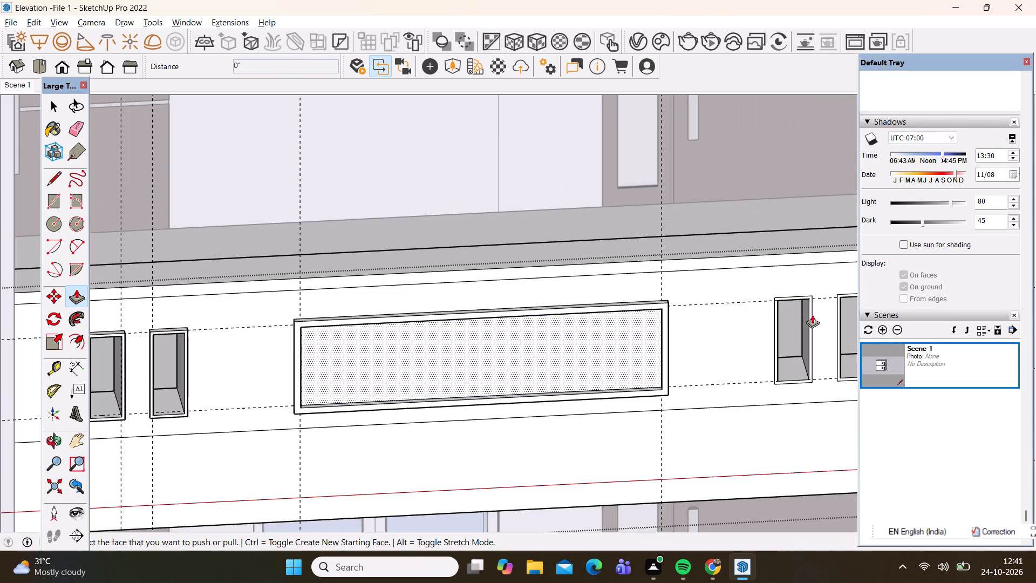
scroll(812, 298, up, 13)
double_click(775, 294)
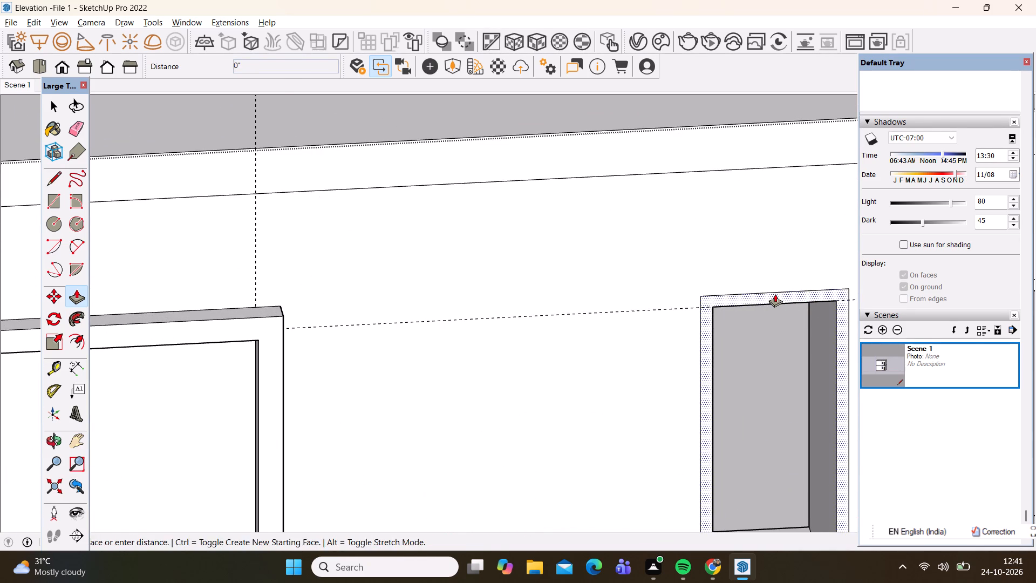
scroll(357, 310, down, 10)
scroll(539, 321, up, 3)
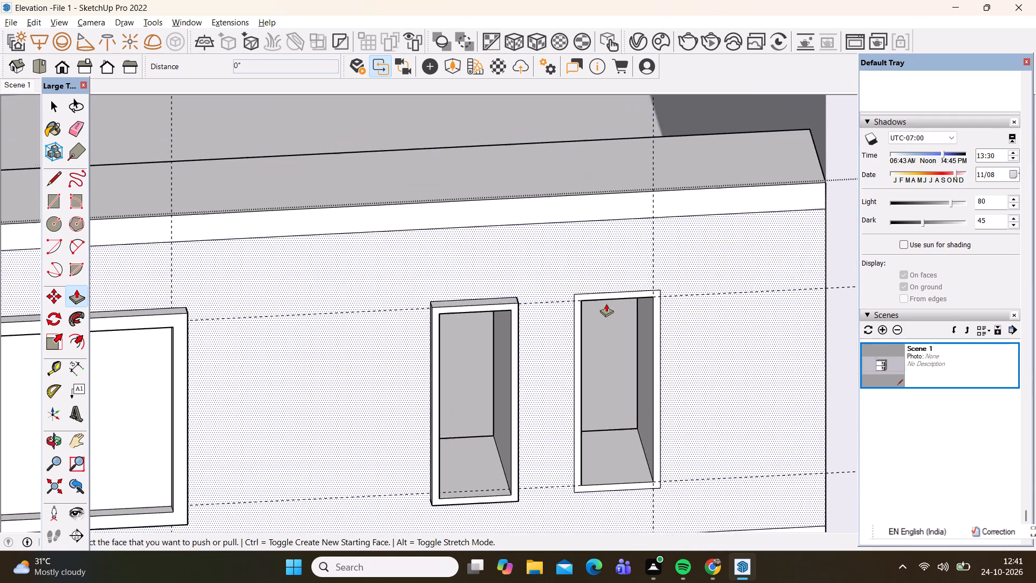
scroll(606, 303, up, 7)
double_click(594, 289)
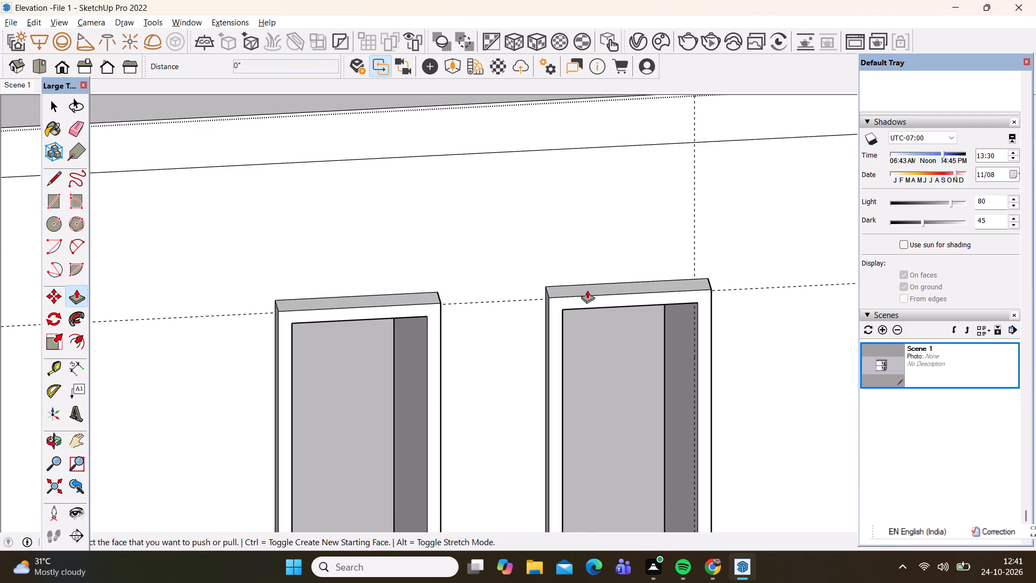
key(space)
Push the central panel's inner face 4" into the parapet to recess it behind its border.
scroll(437, 293, down, 14)
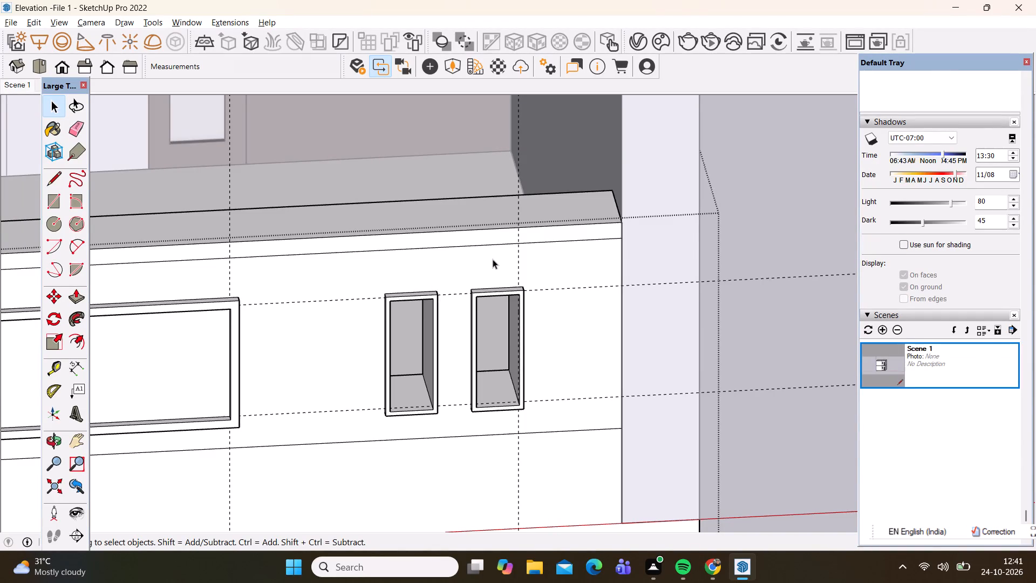
scroll(493, 259, down, 9)
scroll(228, 335, up, 3)
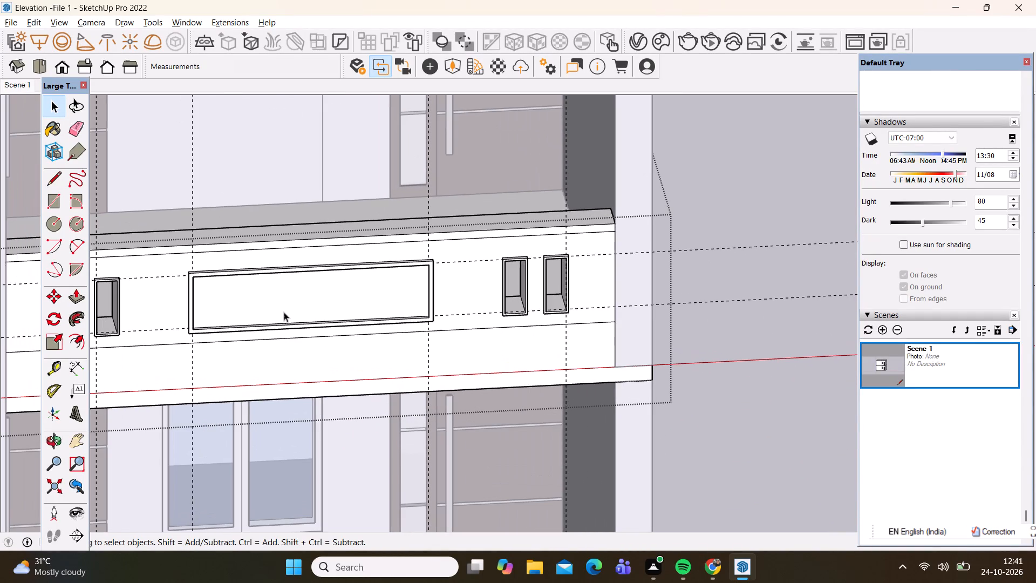
scroll(190, 336, up, 3)
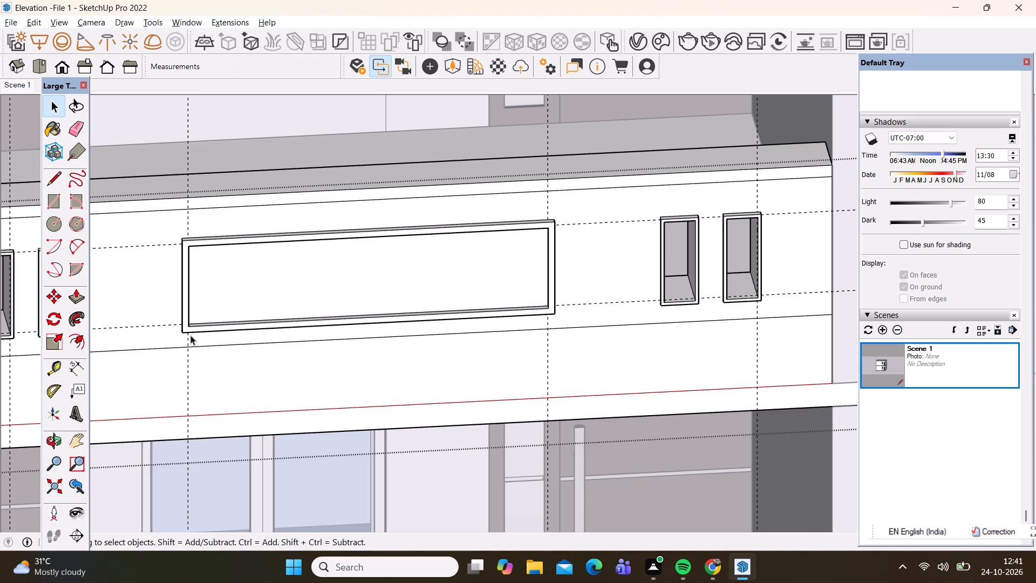
scroll(190, 335, up, 1)
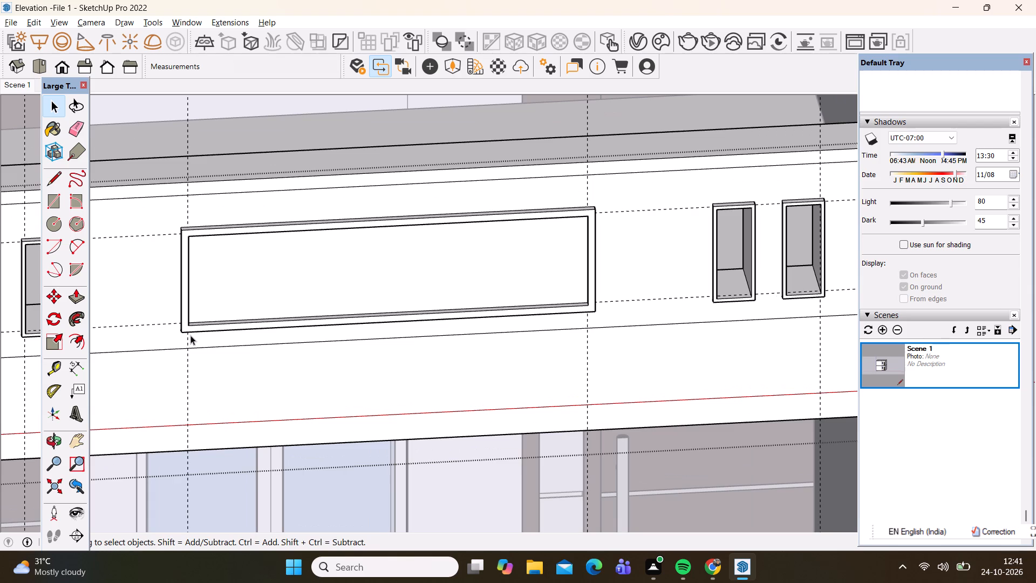
scroll(200, 317, up, 3)
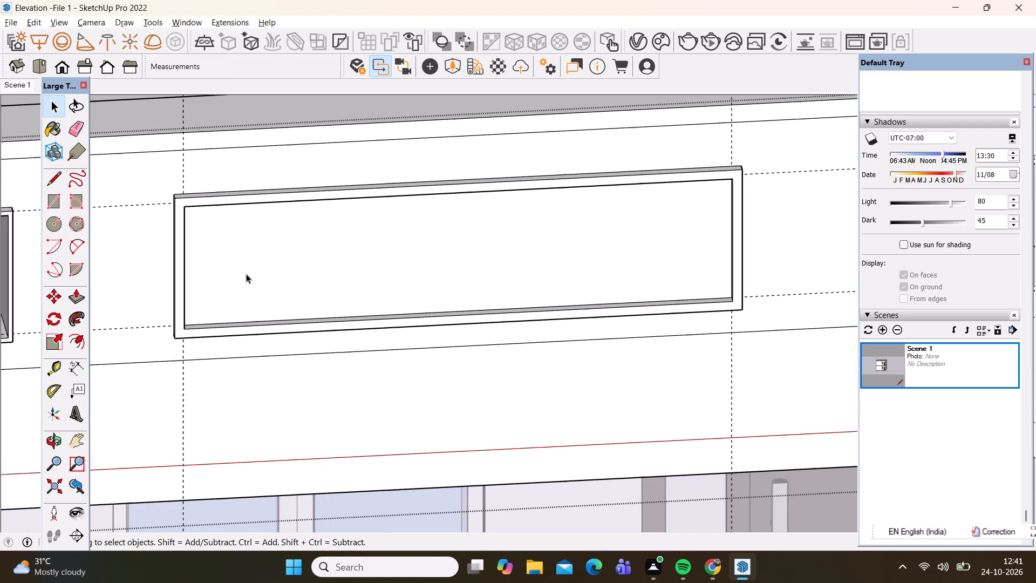
key(p)
click(261, 267)
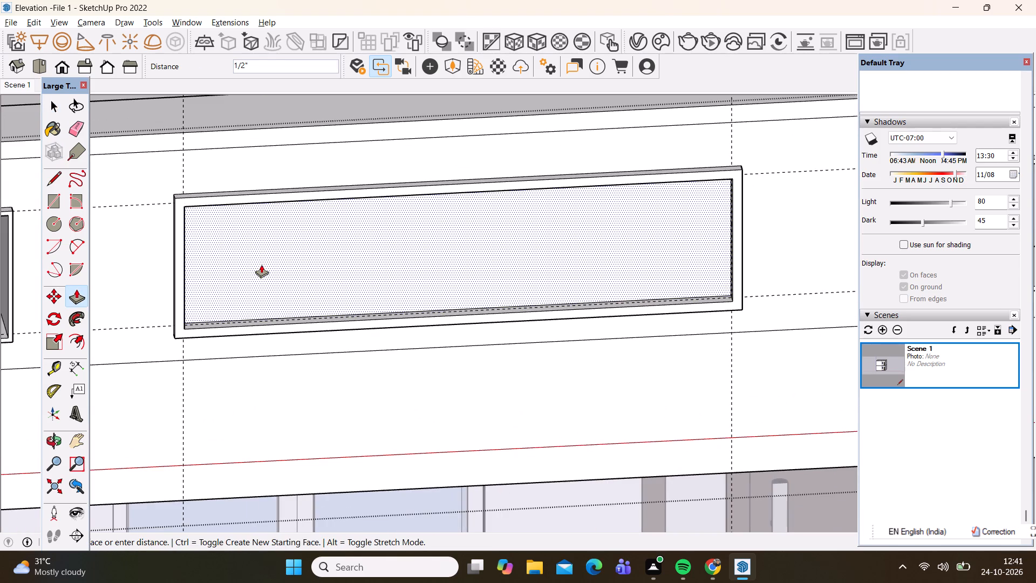
key(4)
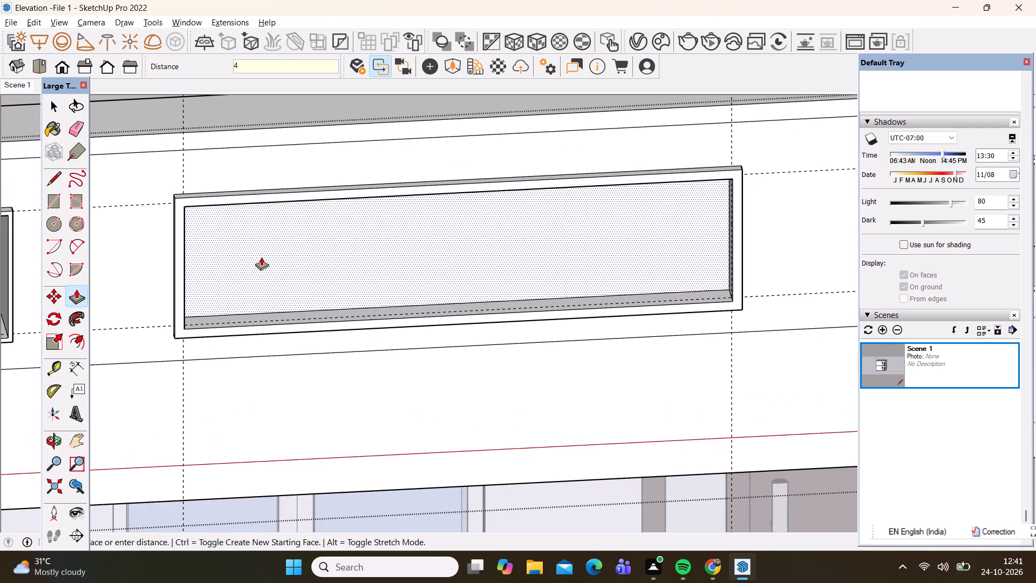
key(shift+quotedbl)
key(Return)
key(space)
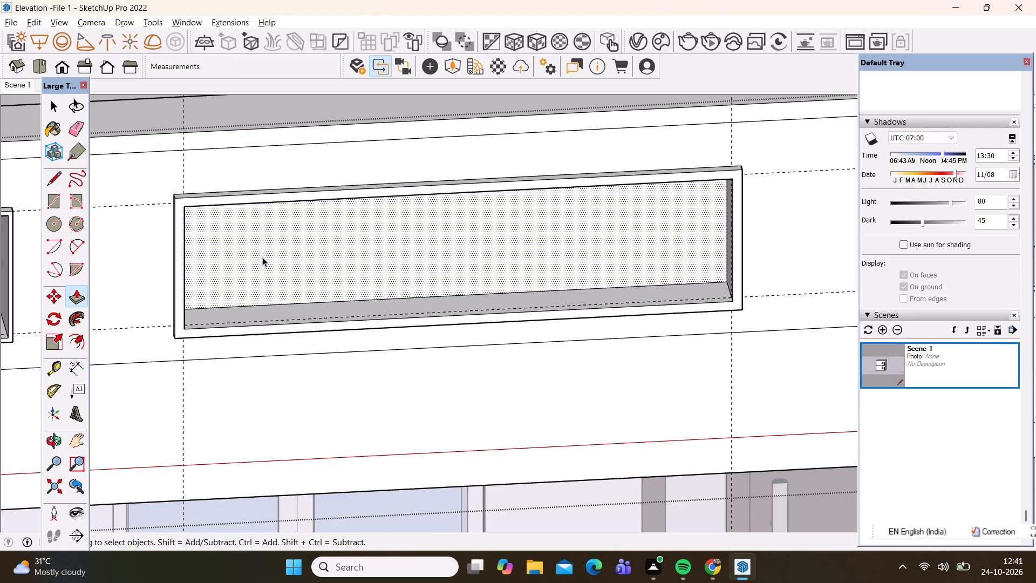
Delete all guides inside the parapet group.
scroll(278, 253, down, 7)
scroll(342, 313, down, 1)
middle_drag(342, 313, 281, 295)
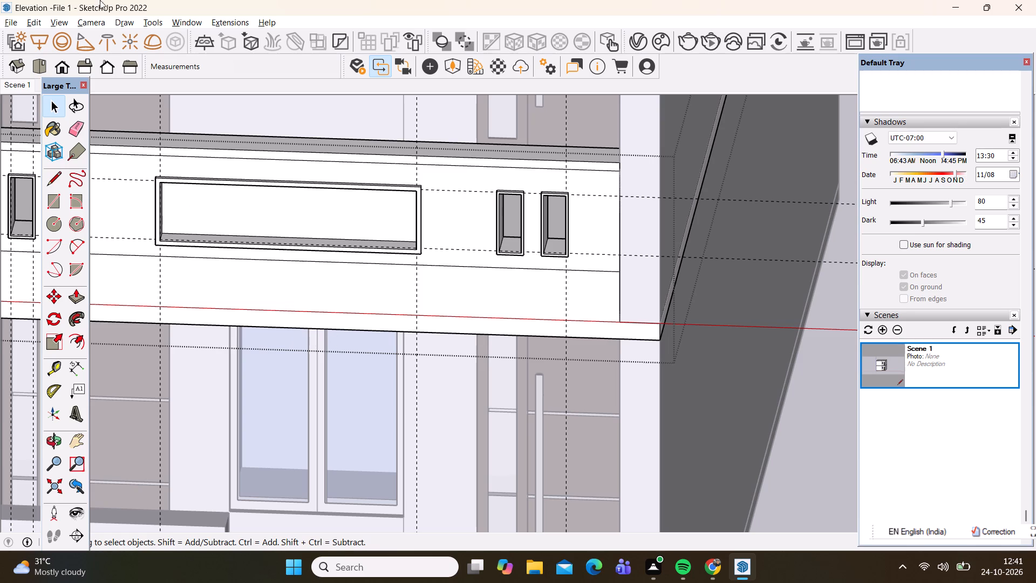
click(39, 21)
click(52, 142)
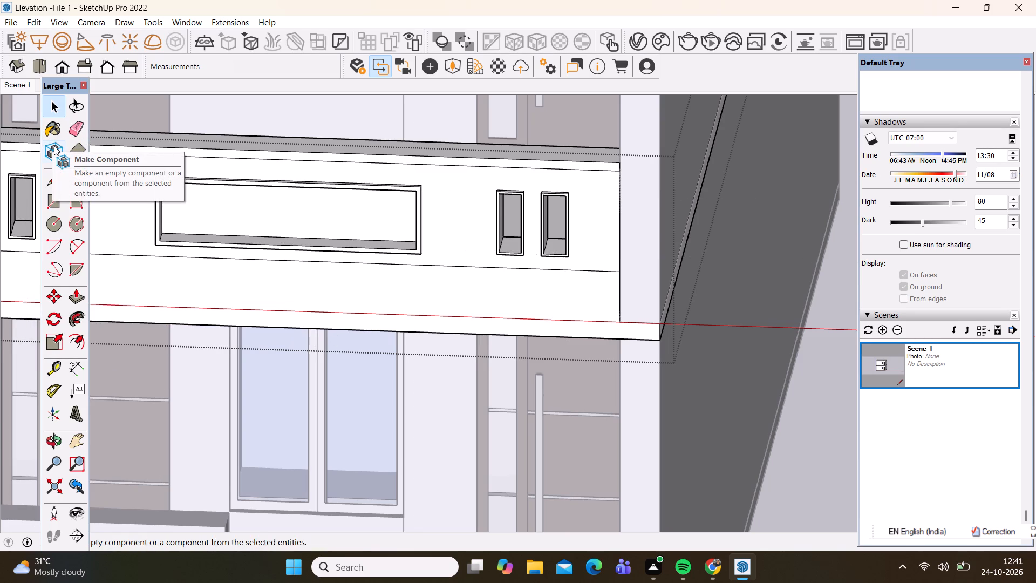
Exit the parapet group and delete the remaining guides around the house.
scroll(336, 256, down, 15)
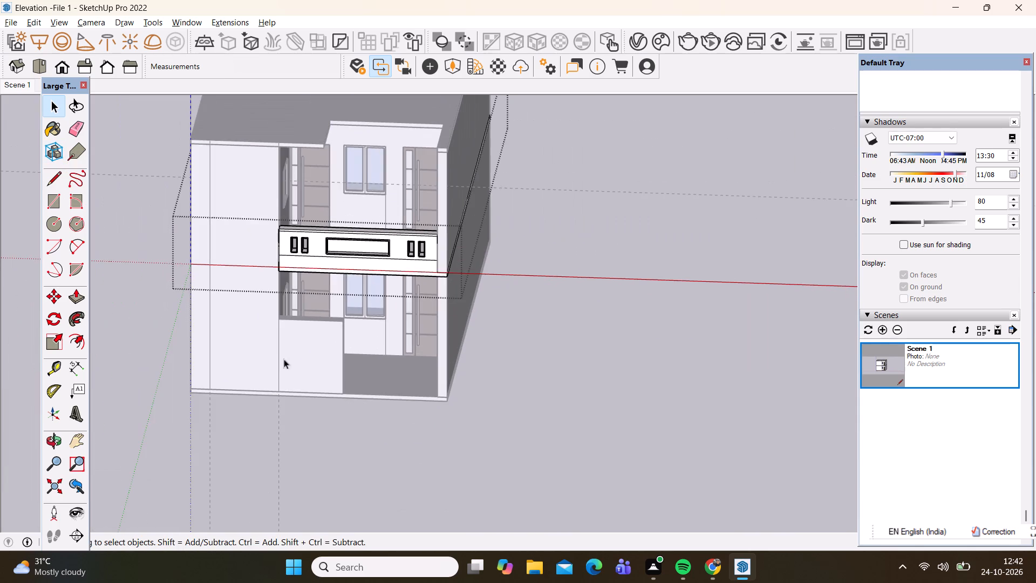
middle_drag(281, 379, 324, 368)
scroll(287, 379, down, 1)
click(177, 408)
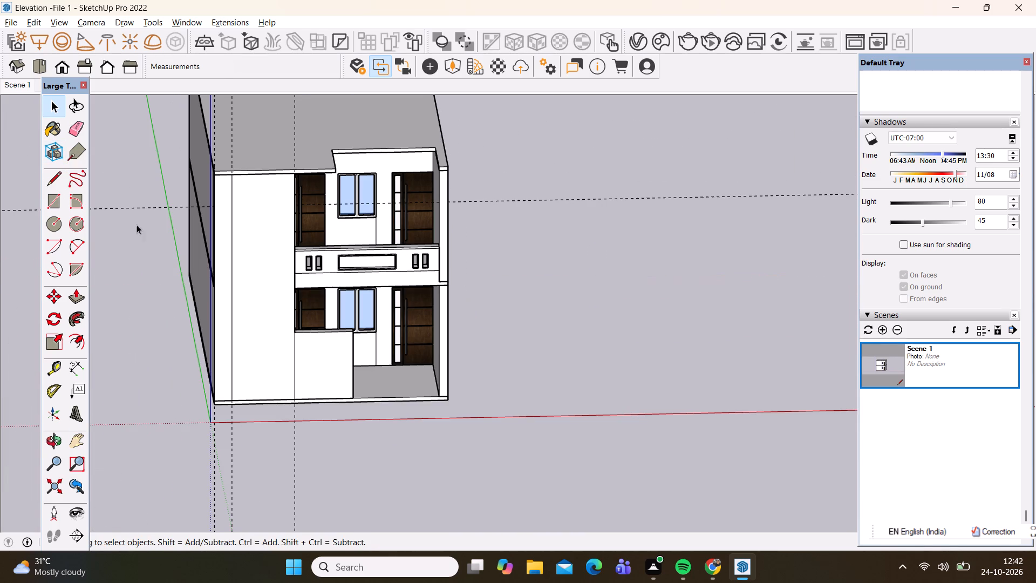
click(26, 18)
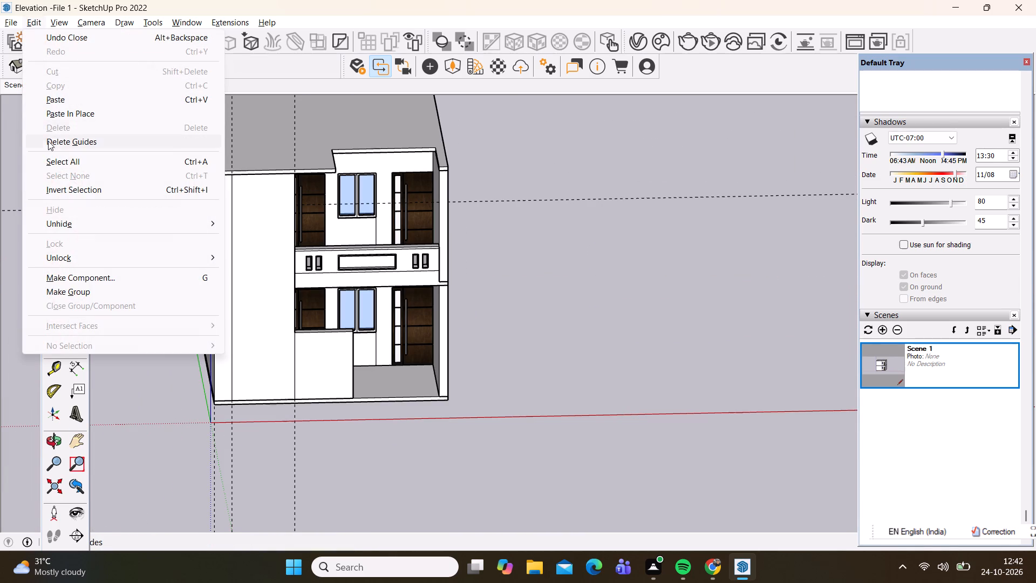
click(53, 141)
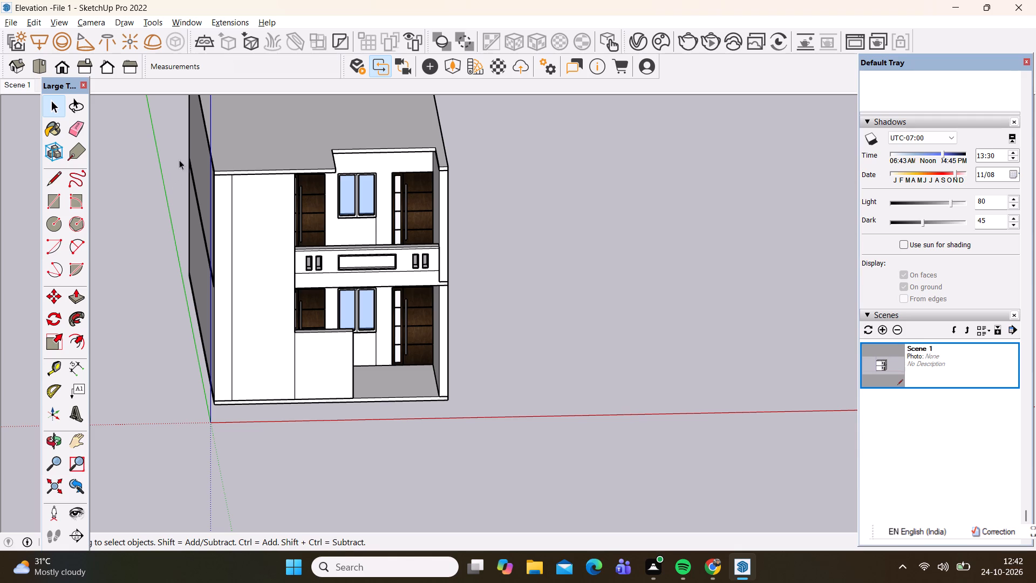
Place vertical guides 1' inside both side edges of the ground-floor low wall's front face.
scroll(384, 372, up, 13)
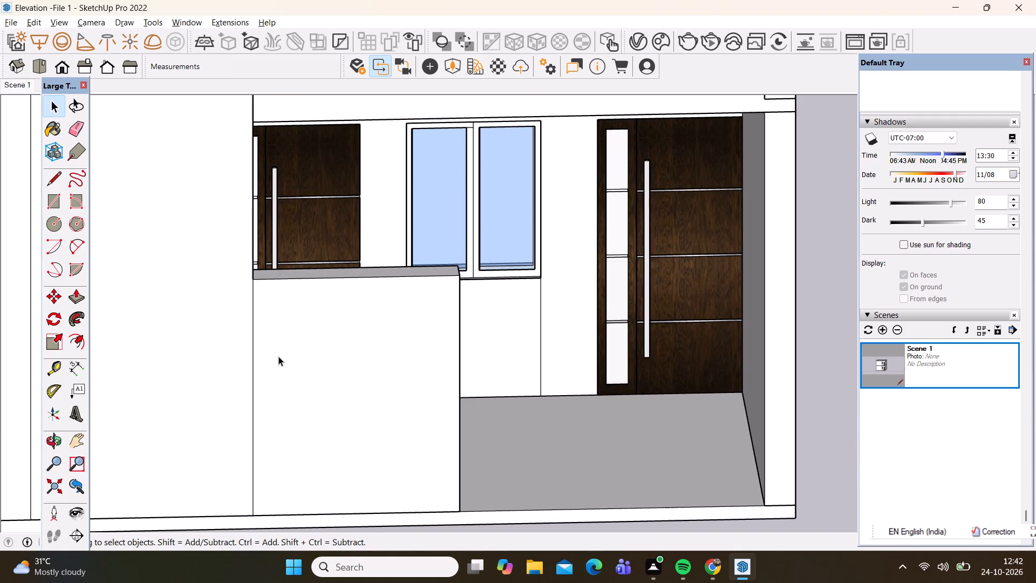
key(t)
click(248, 331)
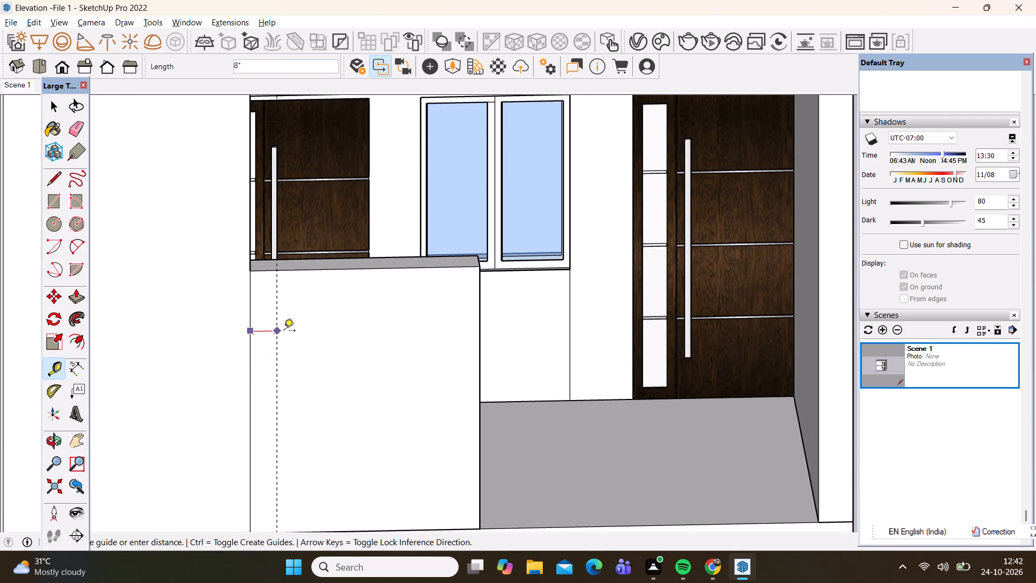
key(1)
key(apostrophe)
key(Return)
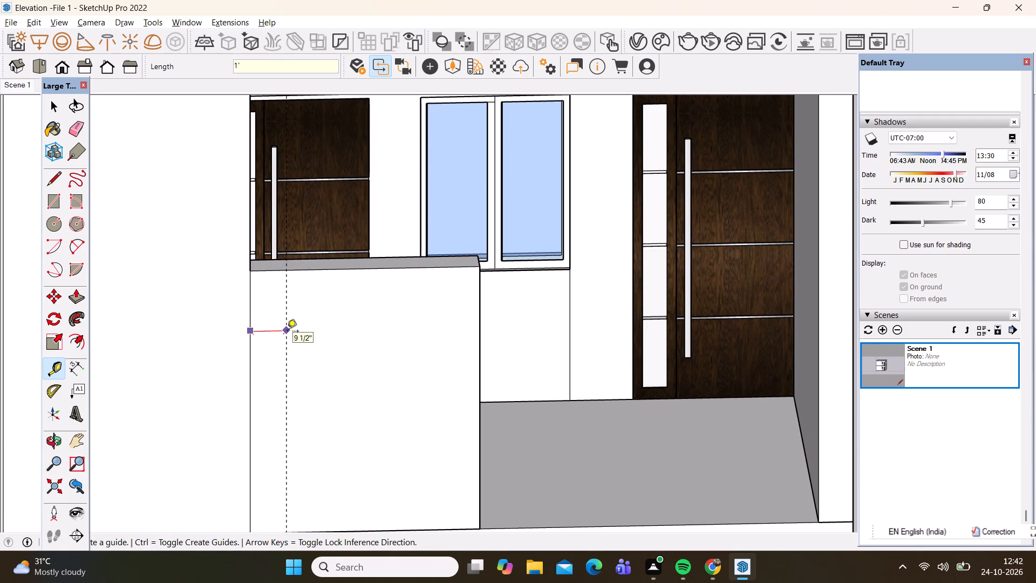
scroll(428, 361, up, 3)
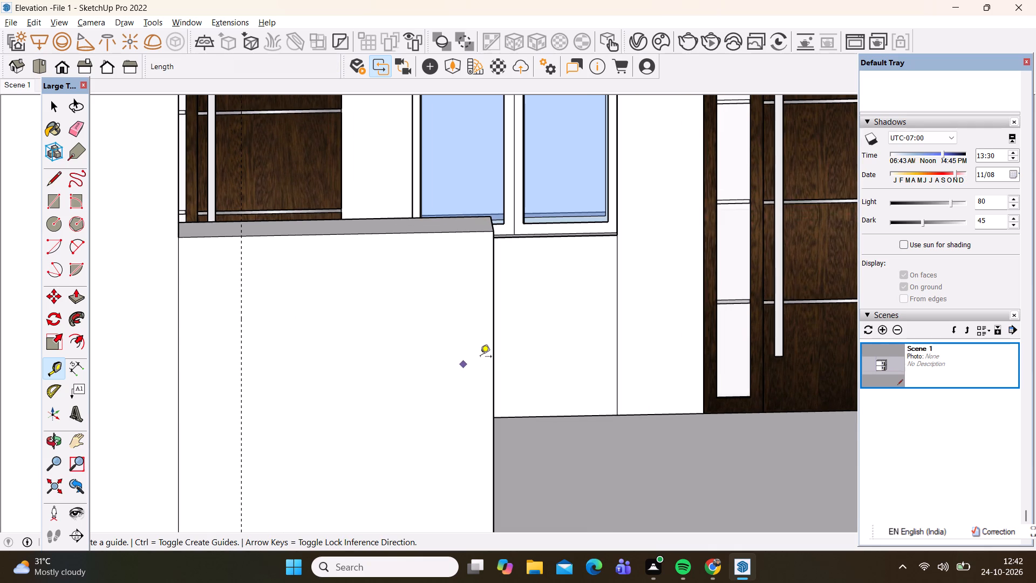
click(496, 363)
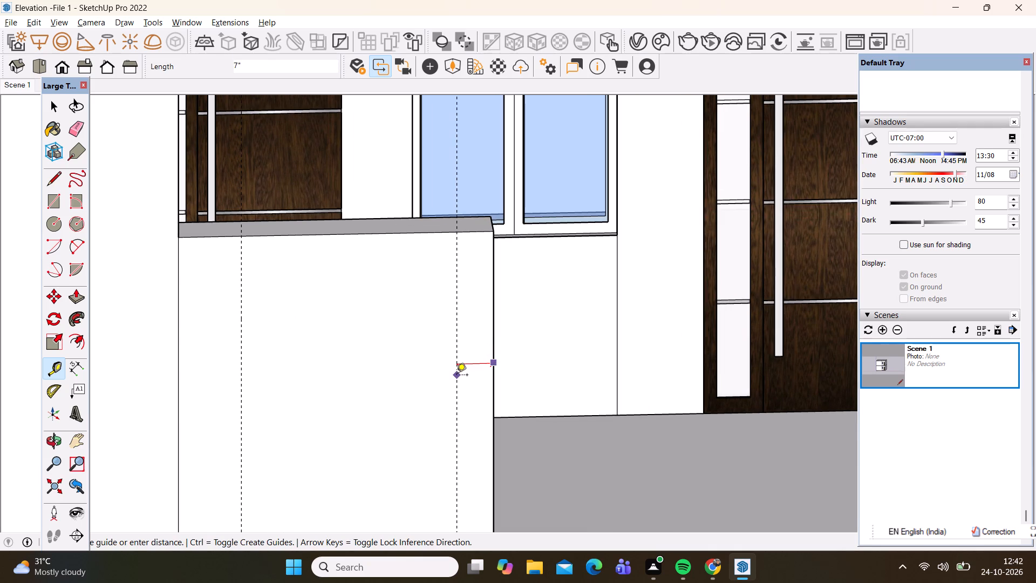
text(1')
key(Return)
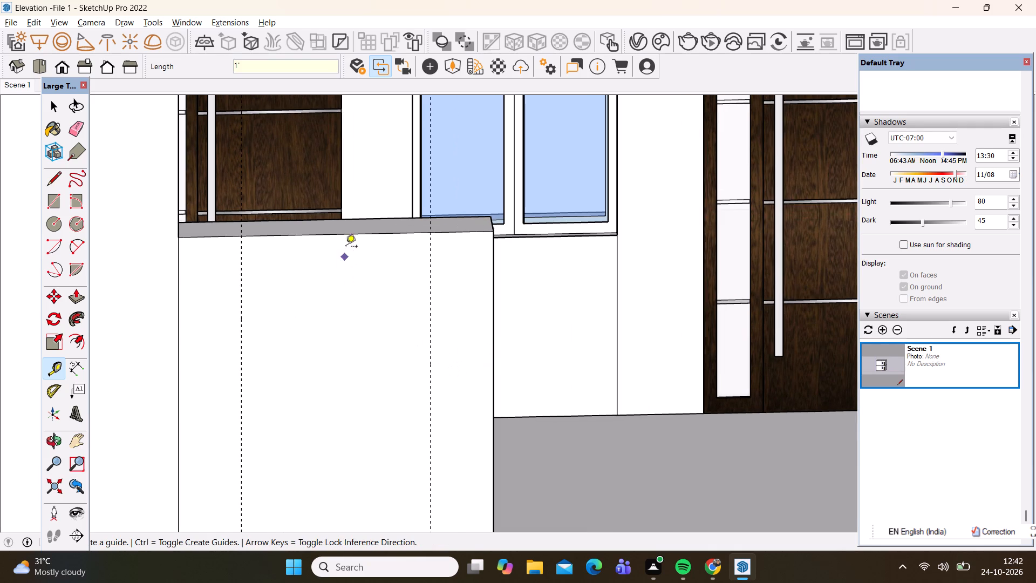
Place horizontal guides 6" below the top edge and 6" above the bottom edge of the low wall's front face.
click(347, 232)
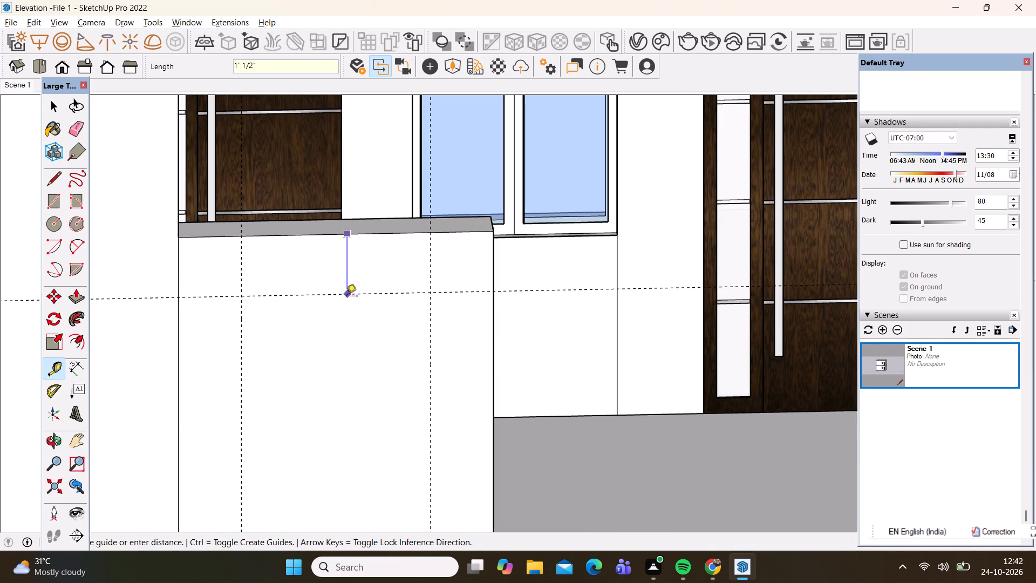
key(6)
key(shift+quotedbl)
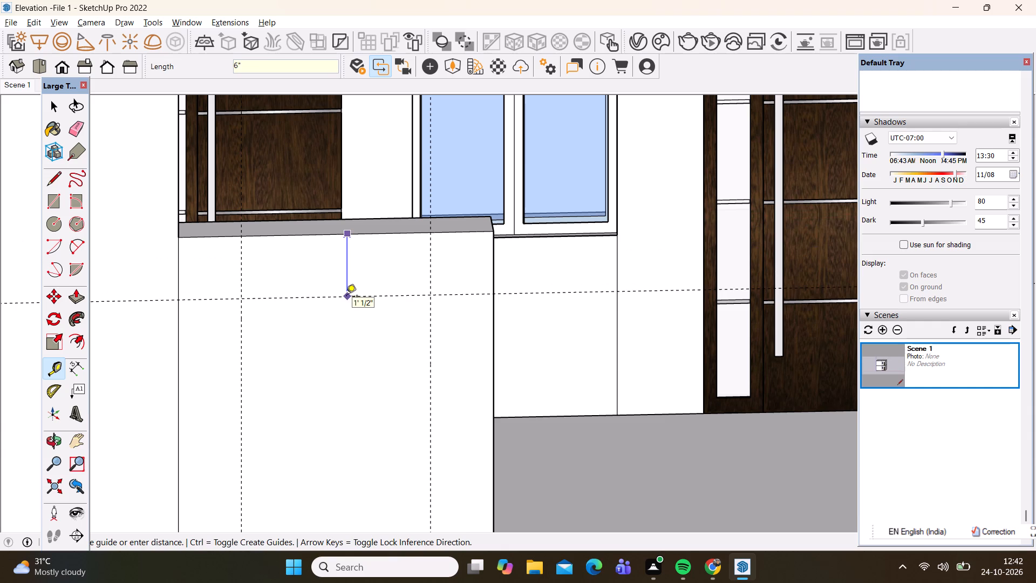
key(Return)
scroll(342, 200, down, 6)
scroll(314, 430, up, 6)
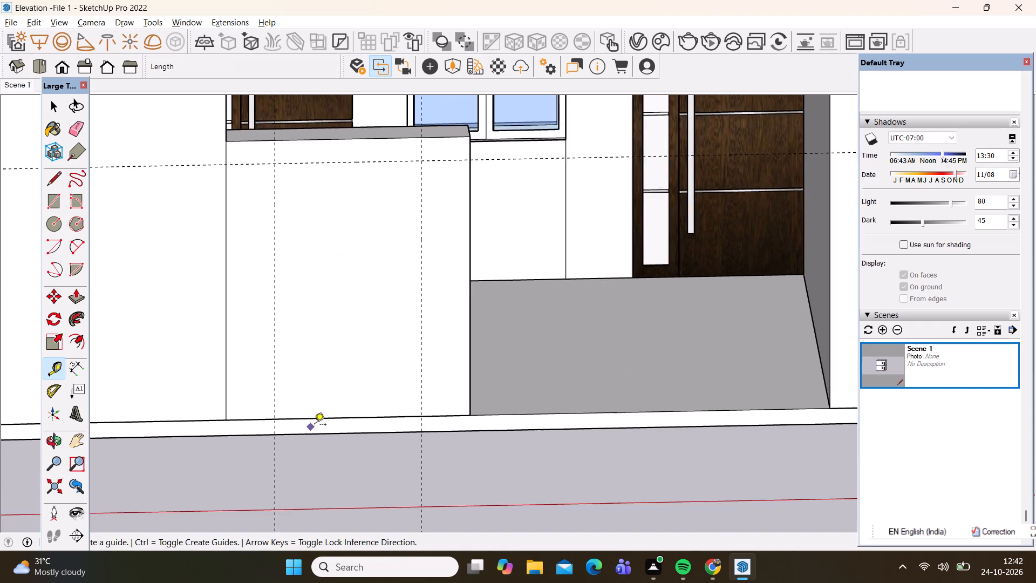
click(318, 411)
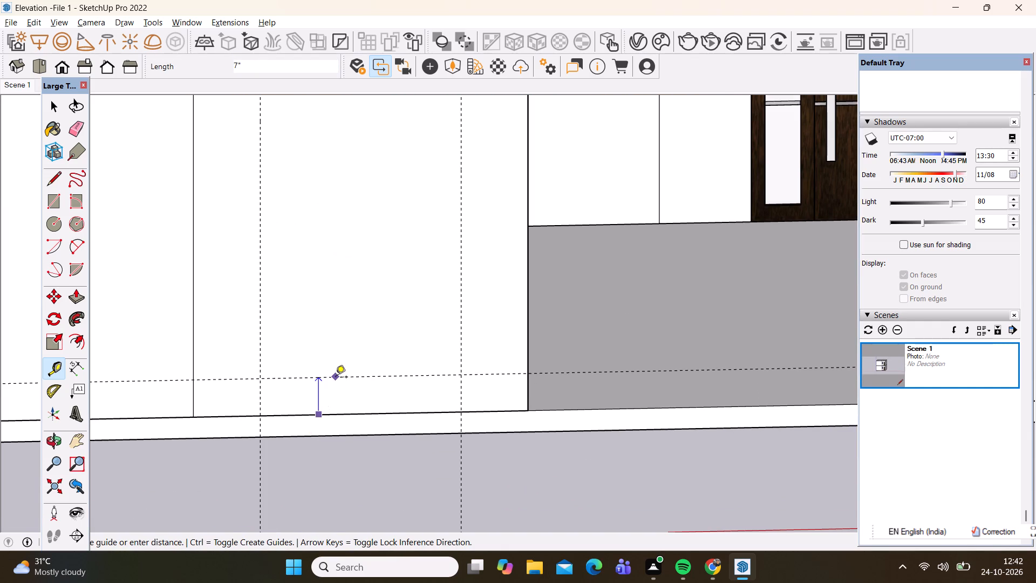
key(6)
key(shift+quotedbl)
key(Return)
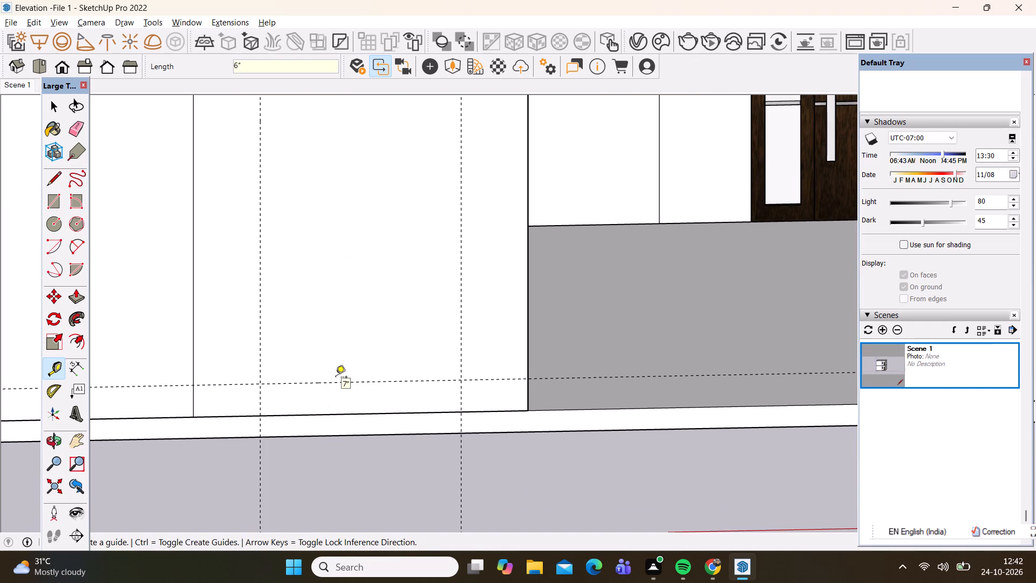
key(space)
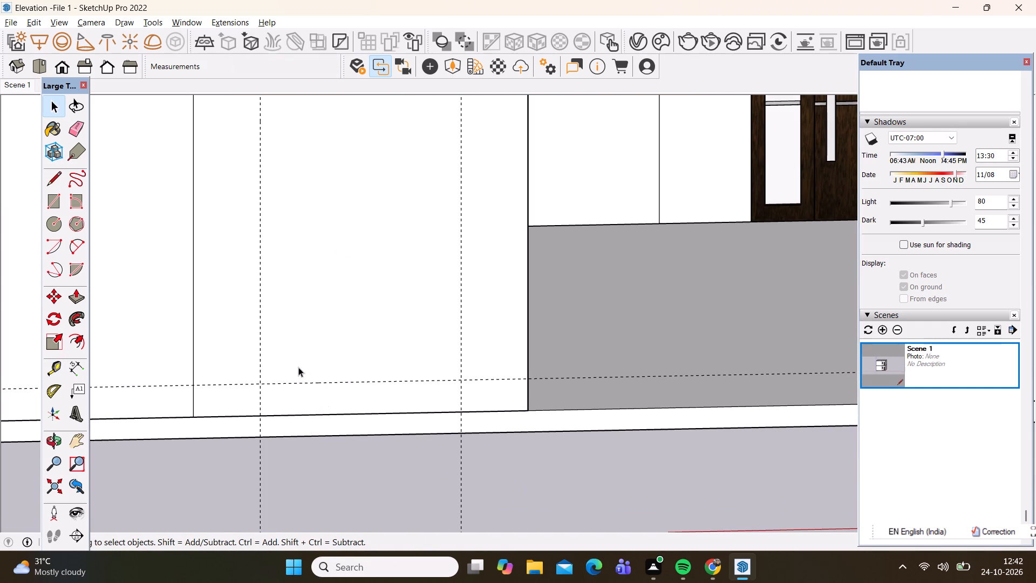
Open the low front wall's group and draw a 5' by 3' rectangle between the guides on its front face.
scroll(276, 345, up, 1)
scroll(276, 345, down, 6)
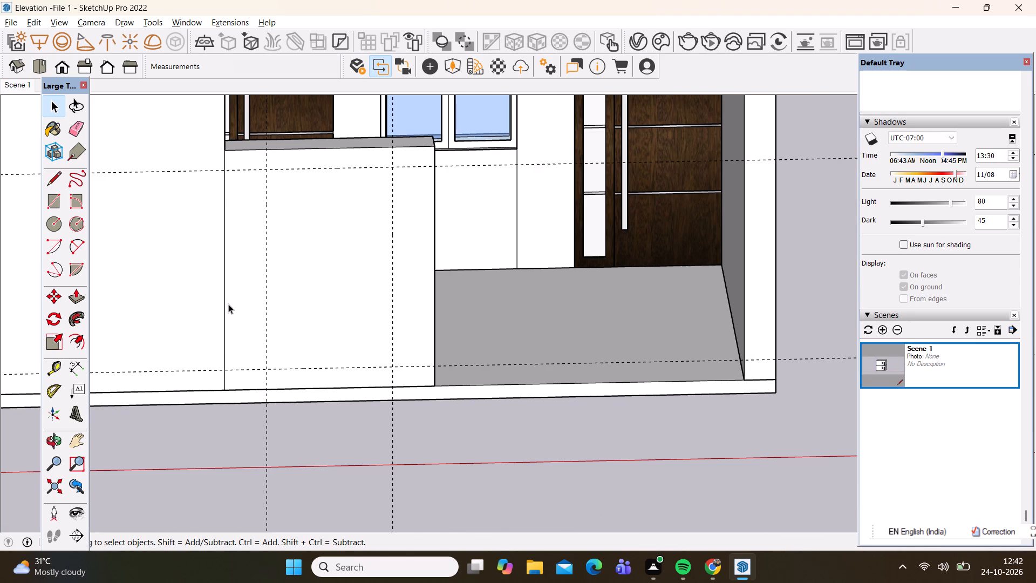
double_click(304, 305)
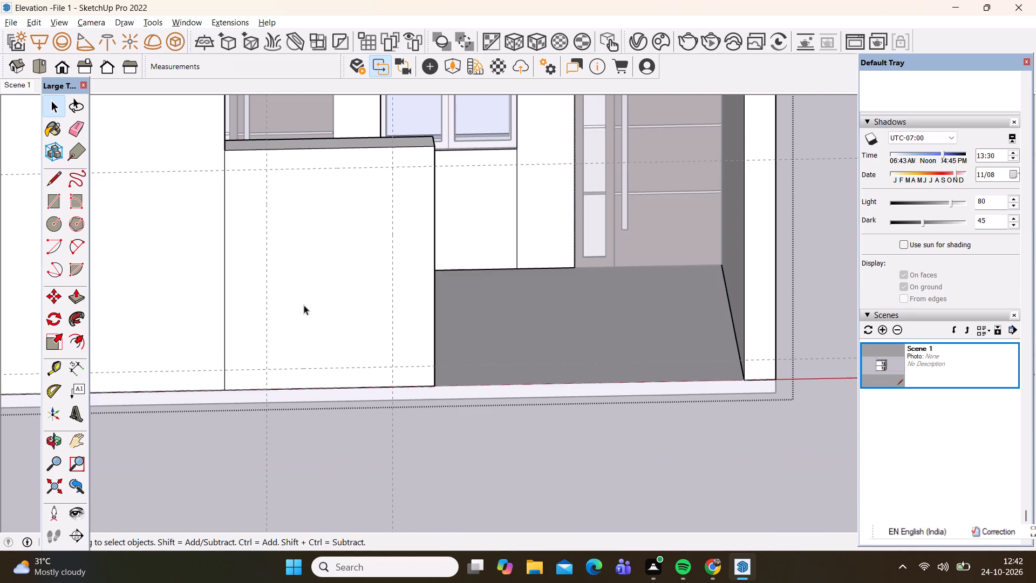
key(r)
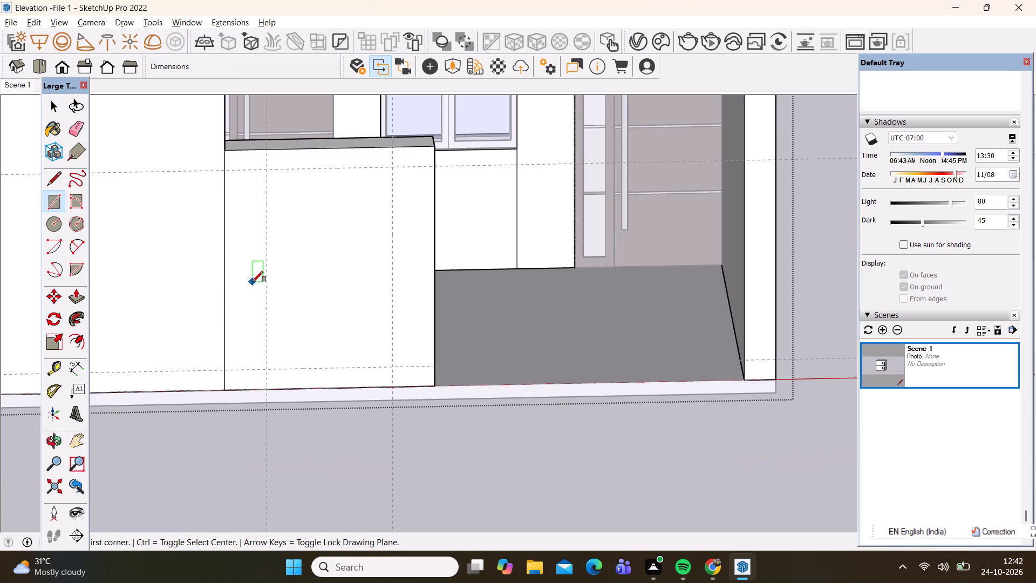
click(268, 173)
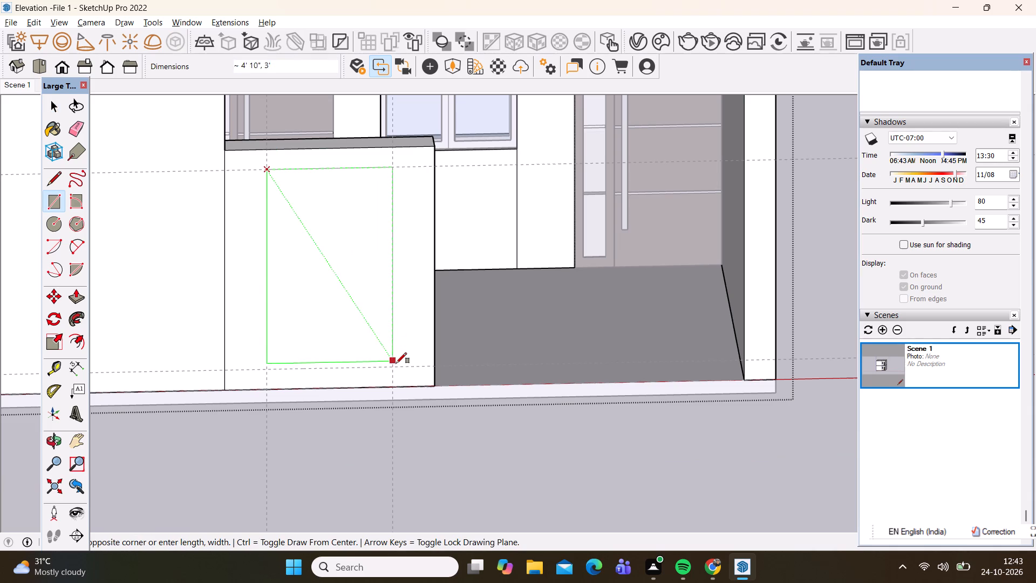
click(396, 365)
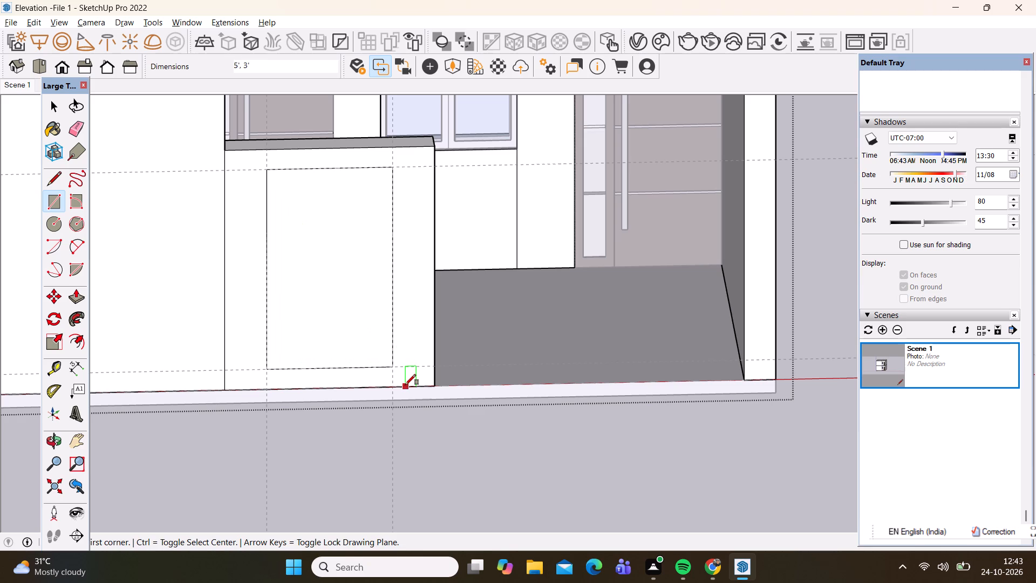
Push the rectangle on the low front wall 5" inward to form a recessed panel.
key(p)
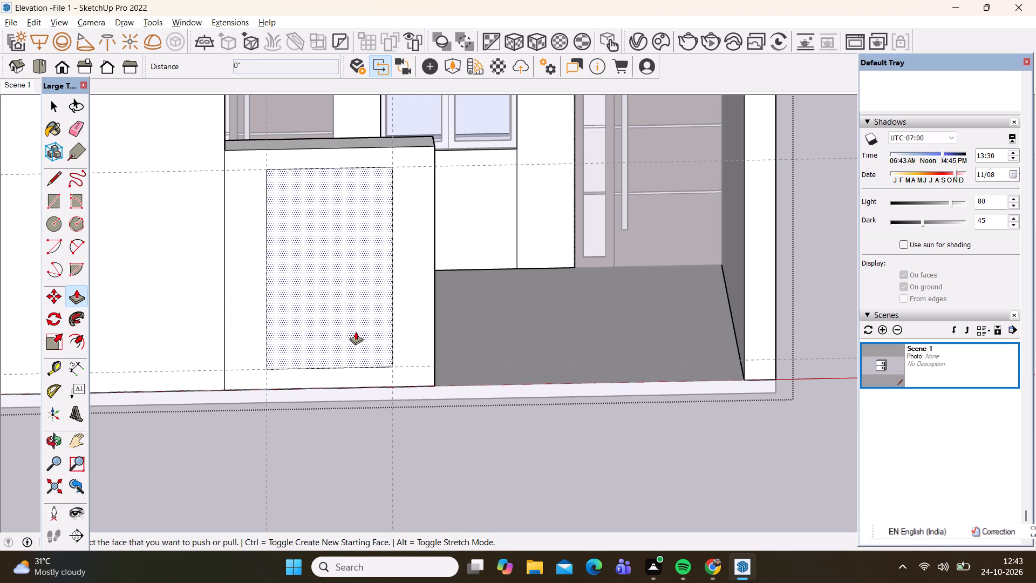
click(355, 330)
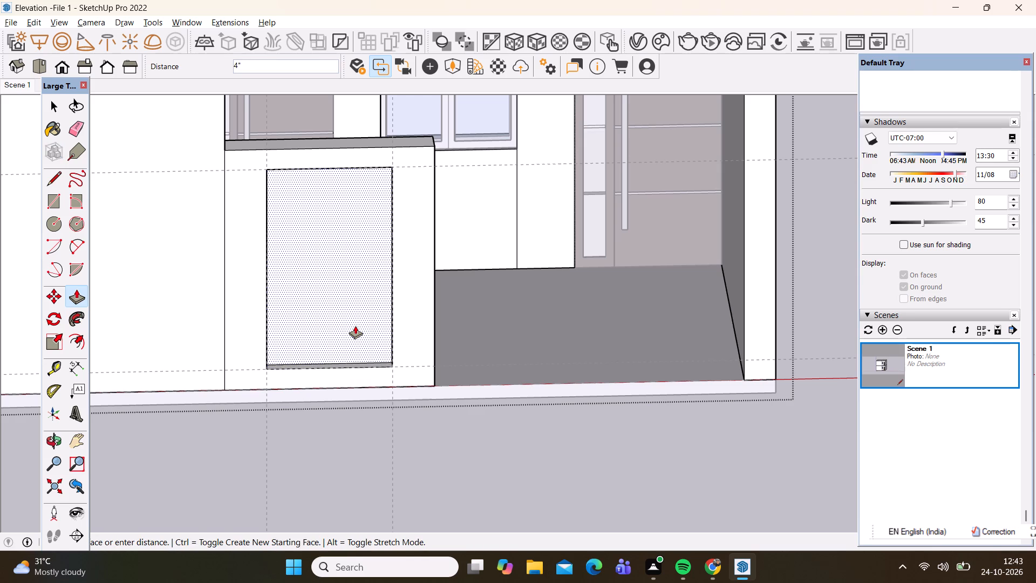
key(5)
key(shift+quotedbl)
key(Return)
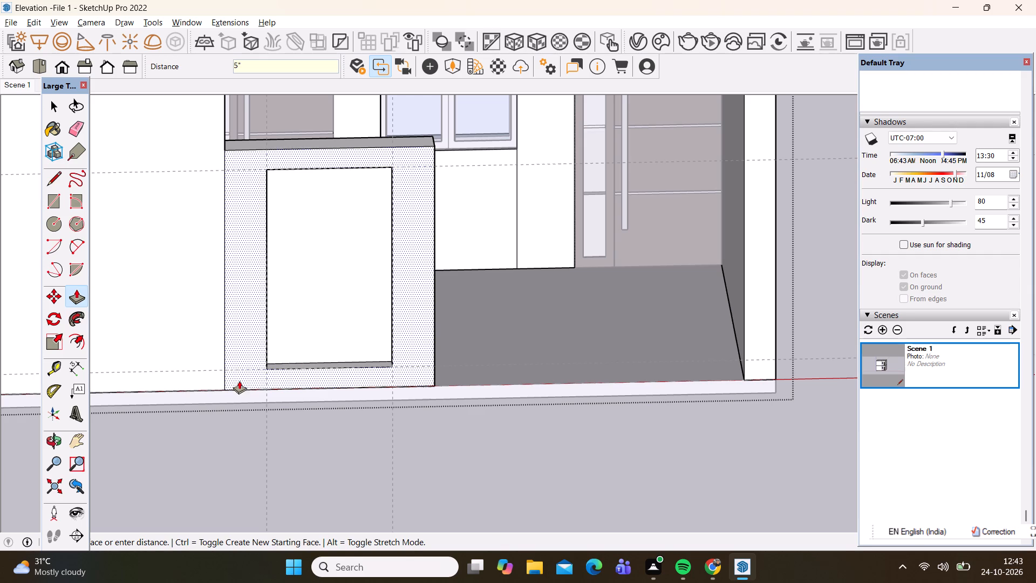
scroll(261, 362, down, 9)
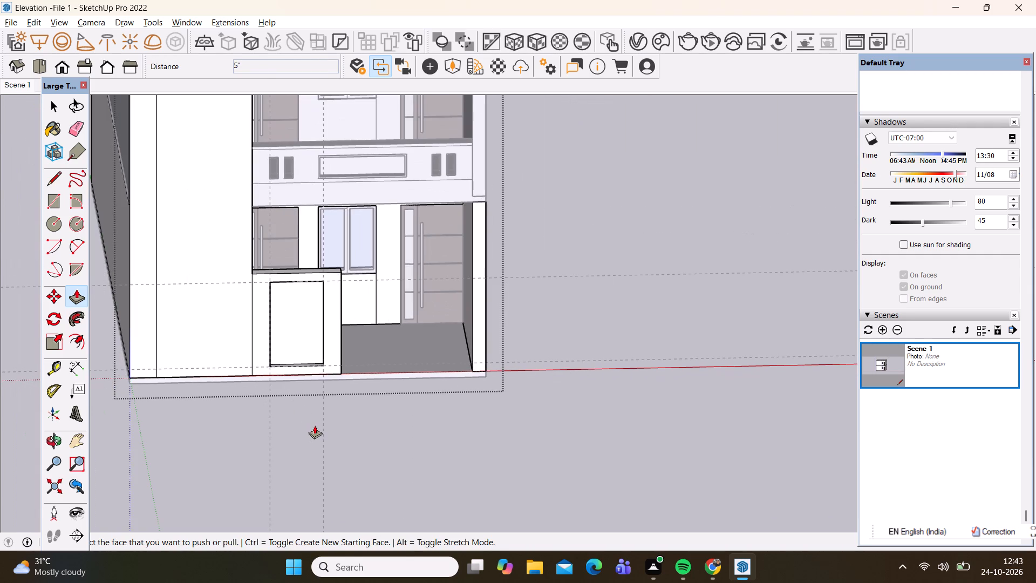
key(space)
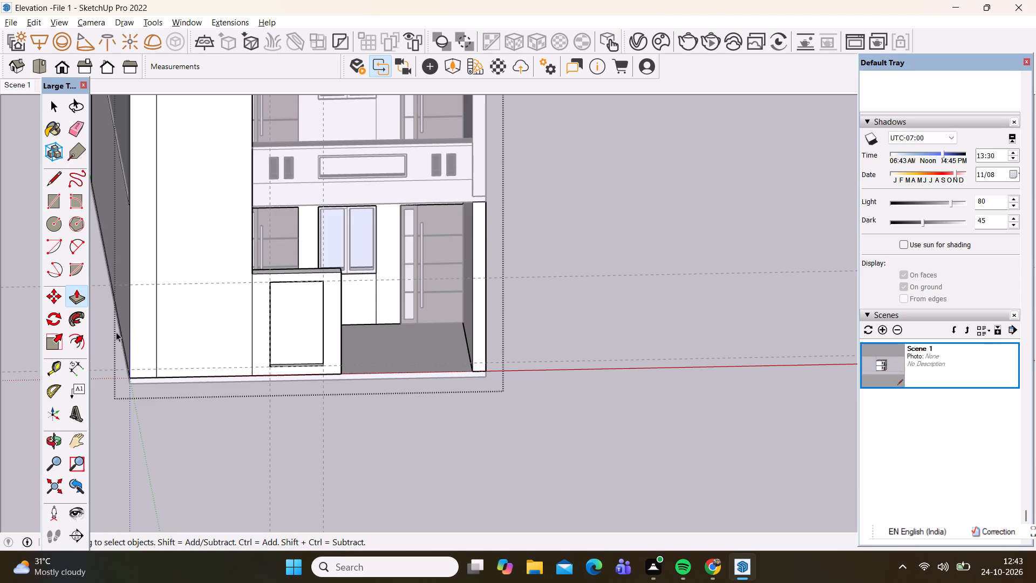
Exit the low wall's group and delete all guides around the house.
click(218, 454)
scroll(221, 457, down, 4)
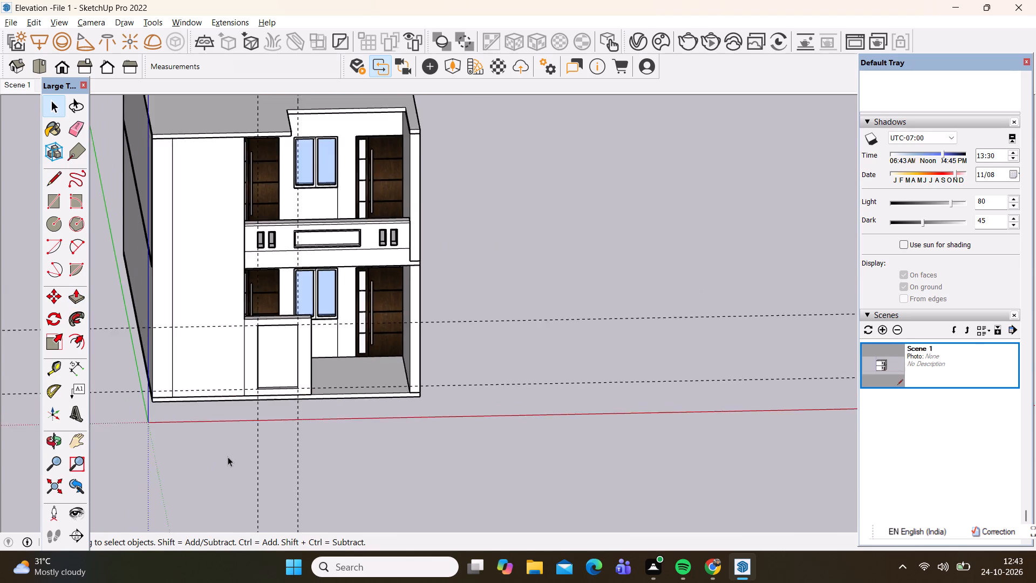
scroll(228, 457, down, 5)
click(38, 26)
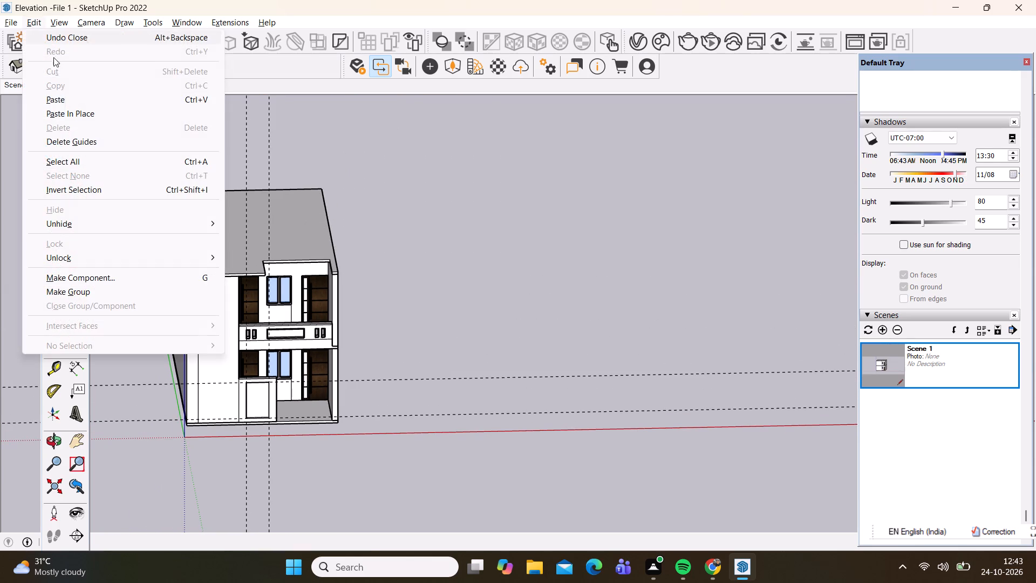
click(62, 141)
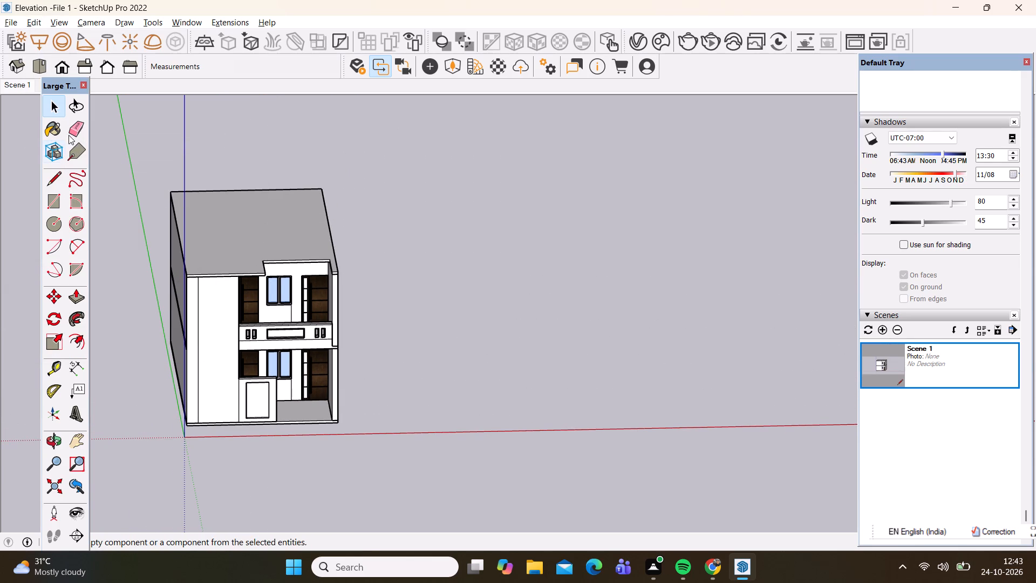
Open the roof slab's group and place a guide 1'6" in from the left side edge of its top face.
scroll(132, 212, up, 2)
scroll(256, 318, up, 8)
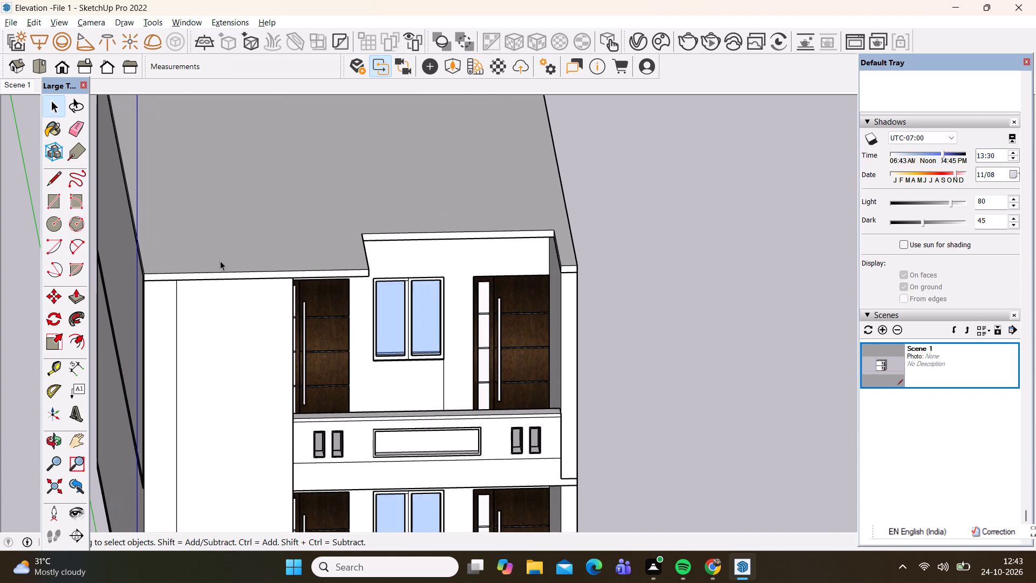
double_click(223, 254)
scroll(144, 268, up, 2)
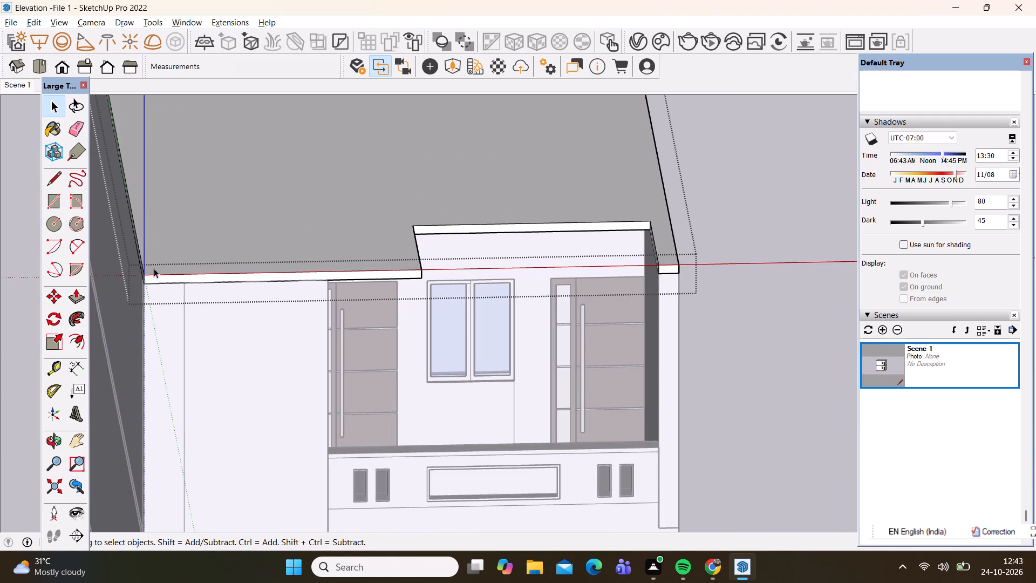
scroll(154, 268, up, 2)
click(173, 246)
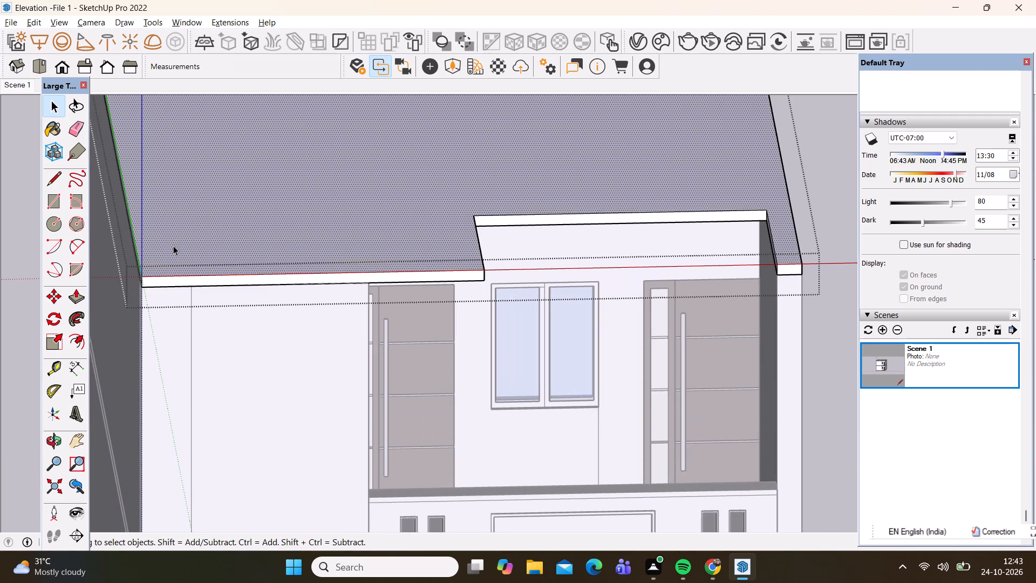
scroll(154, 280, up, 2)
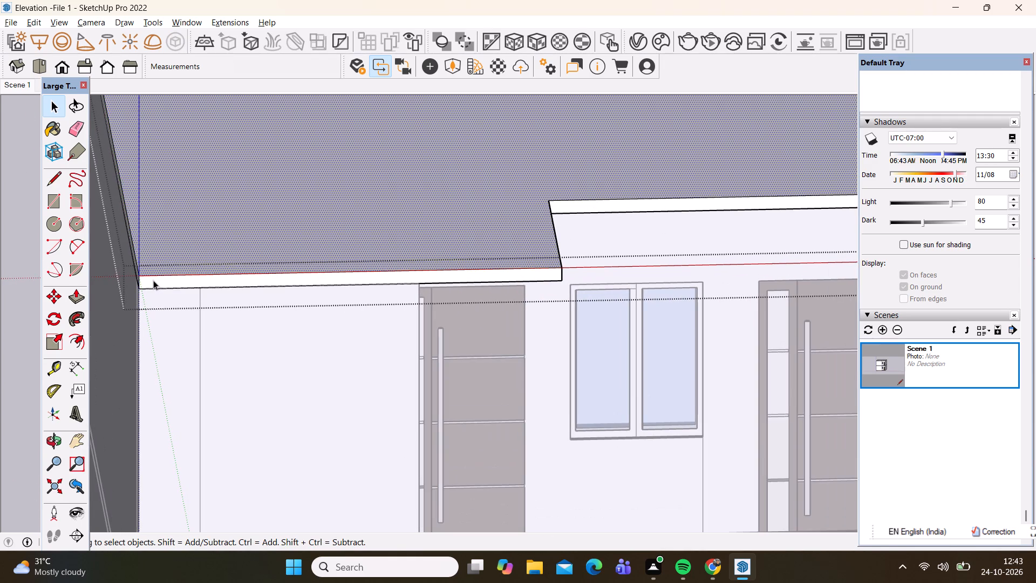
double_click(153, 280)
click(171, 254)
double_click(154, 281)
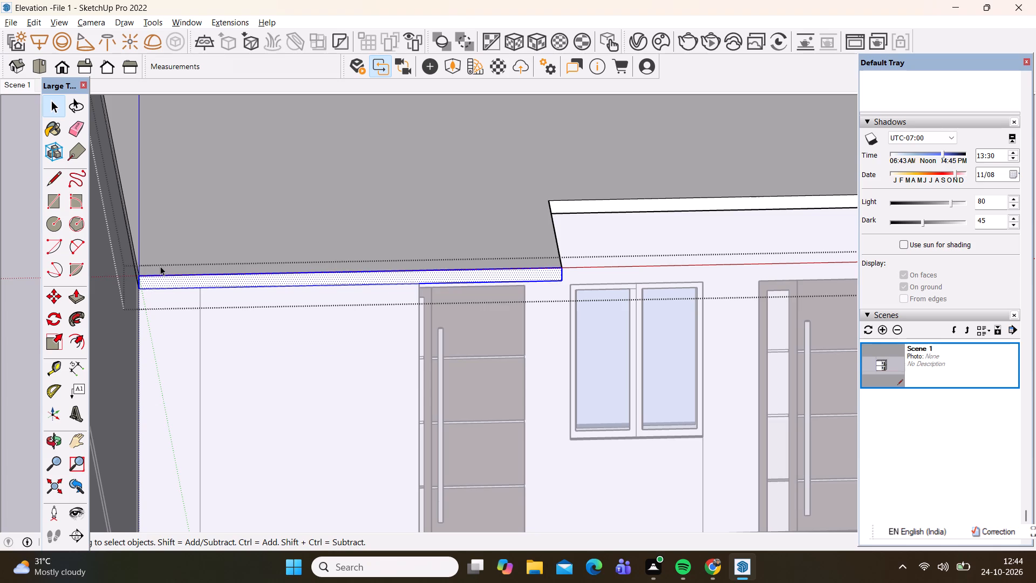
scroll(110, 229, up, 6)
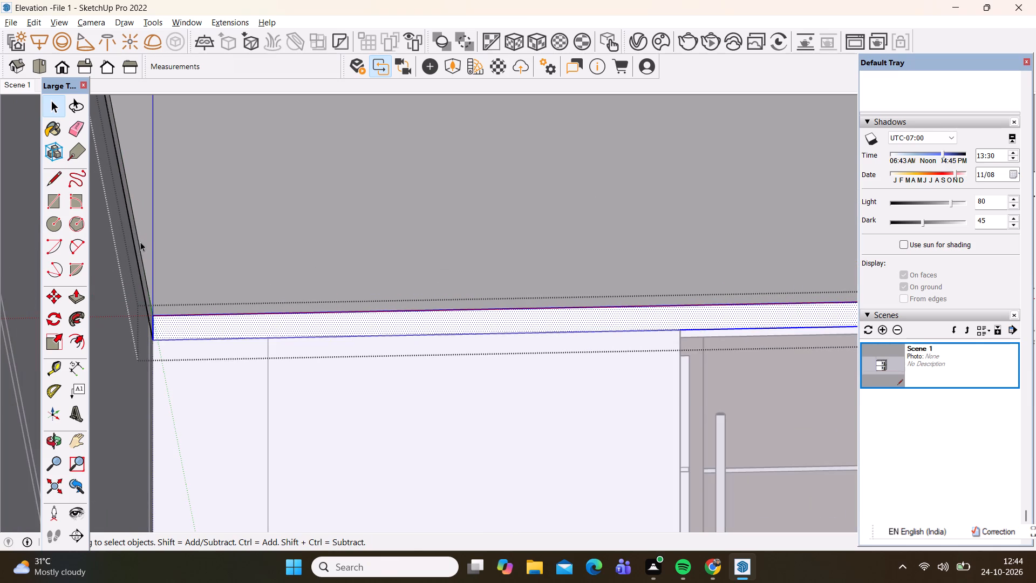
key(t)
click(142, 244)
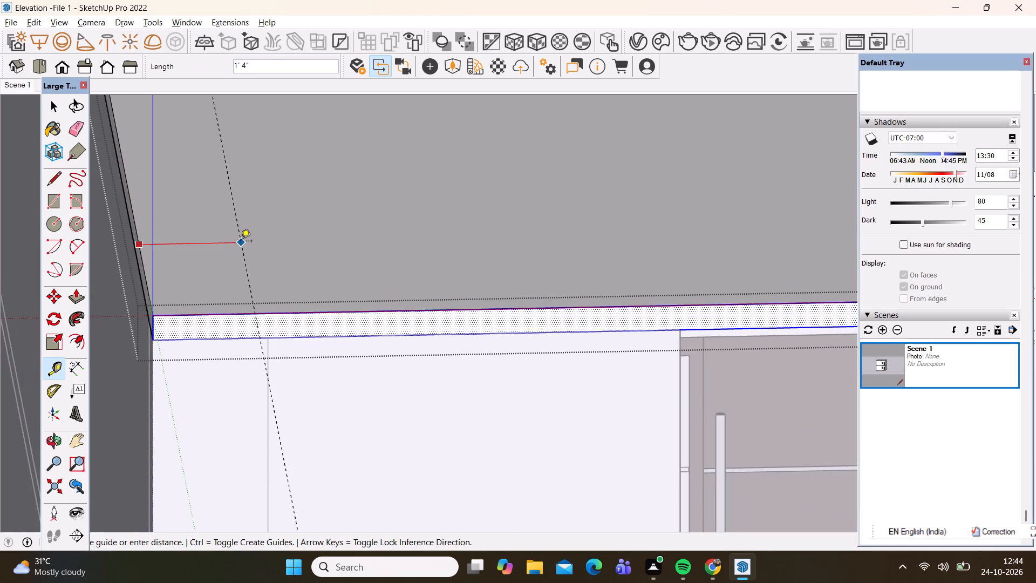
key(1)
text('6)
key(shift+quotedbl)
key(Return)
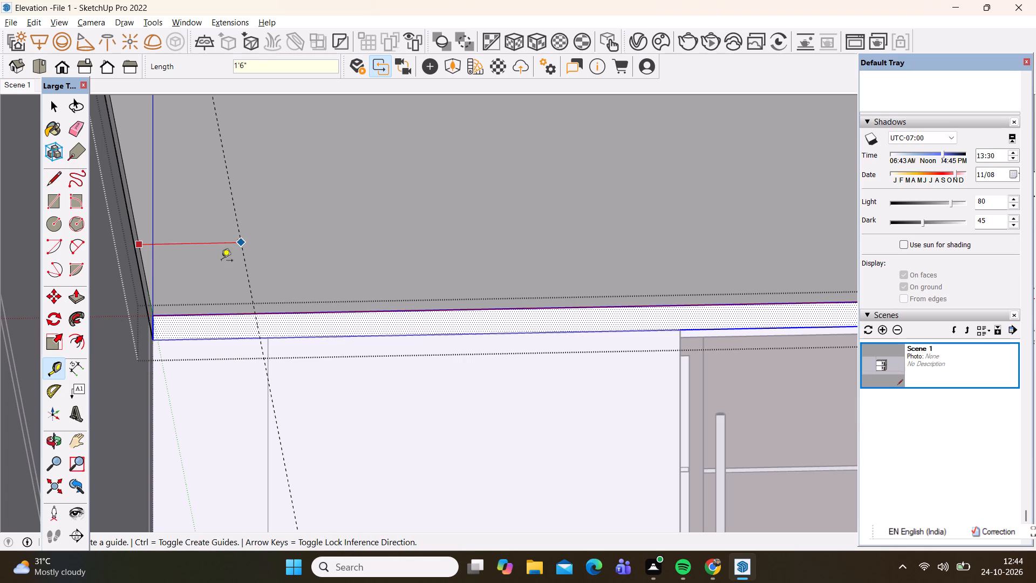
Place a guide 9" back from the front edge of the roof slab's top face.
click(204, 314)
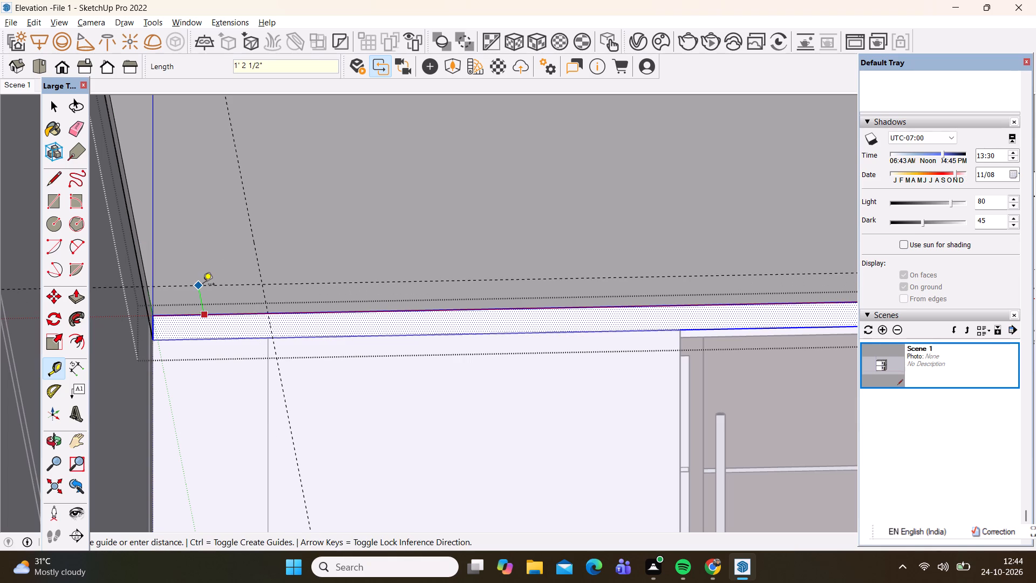
key(9)
key(shift+quotedbl)
key(Return)
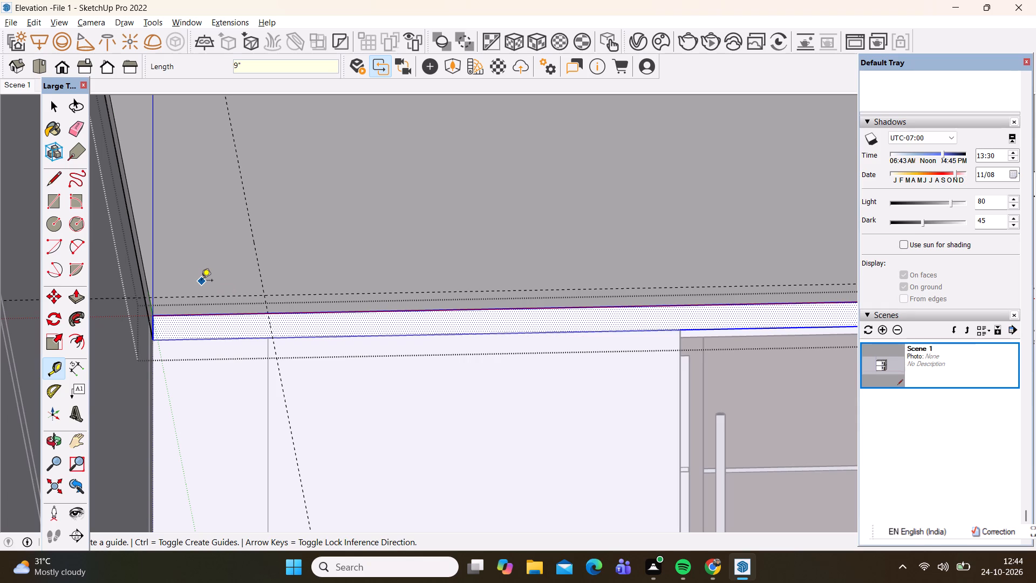
Draw a 9" by 1'6" rectangle between the guides at the front-left corner of the roof slab's top face.
scroll(206, 264, up, 2)
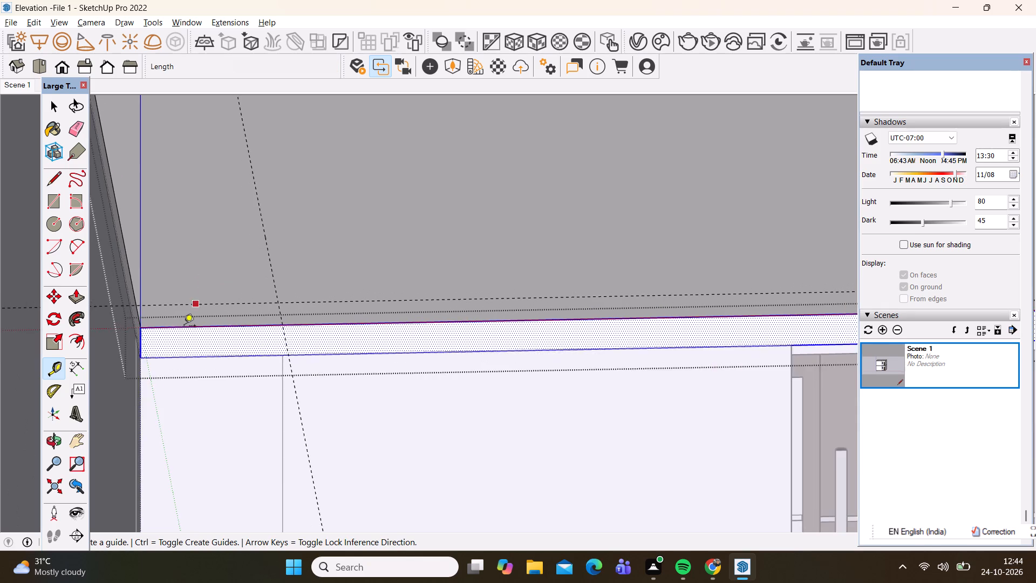
scroll(184, 327, up, 2)
key(space)
key(r)
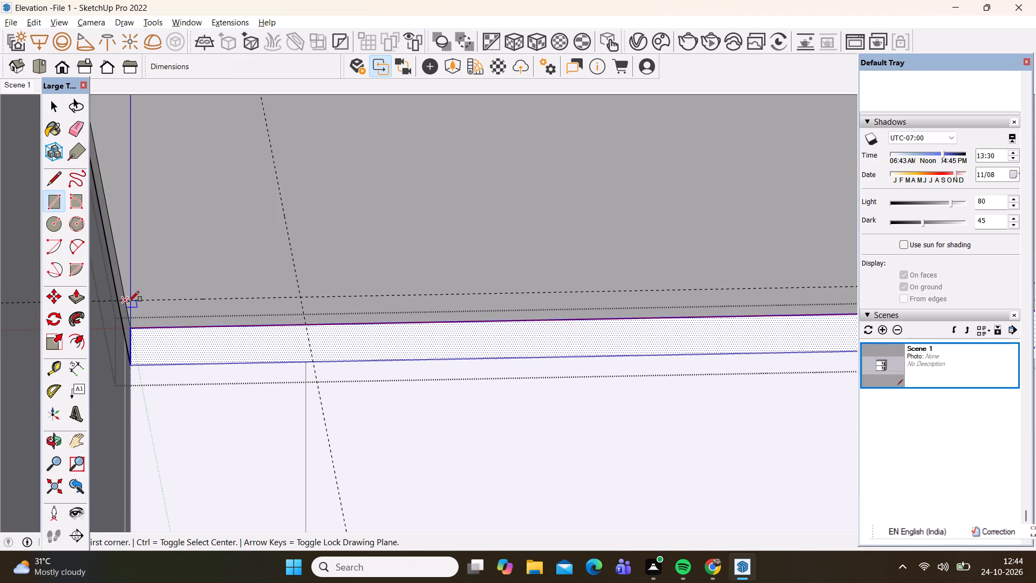
click(128, 301)
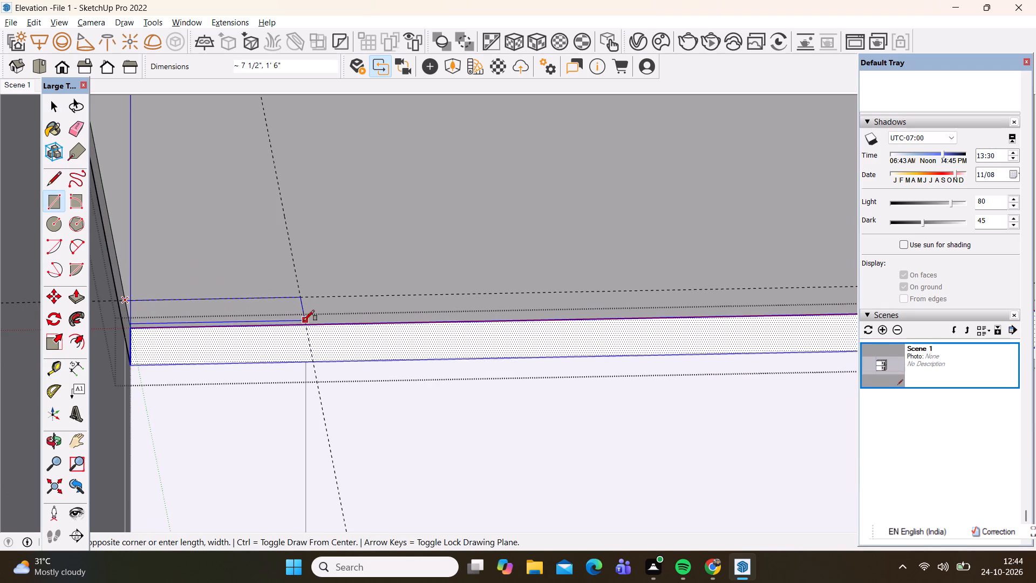
click(304, 324)
key(space)
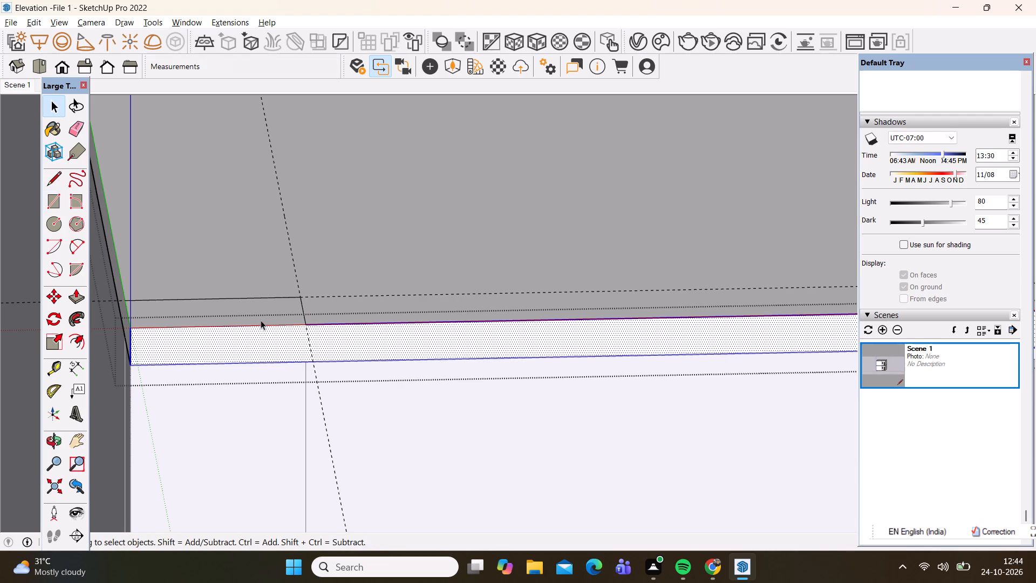
Push the corner rectangle down about 4" through the roof slab to cut a notch at its front-left corner.
key(p)
key(space)
scroll(209, 273, down, 6)
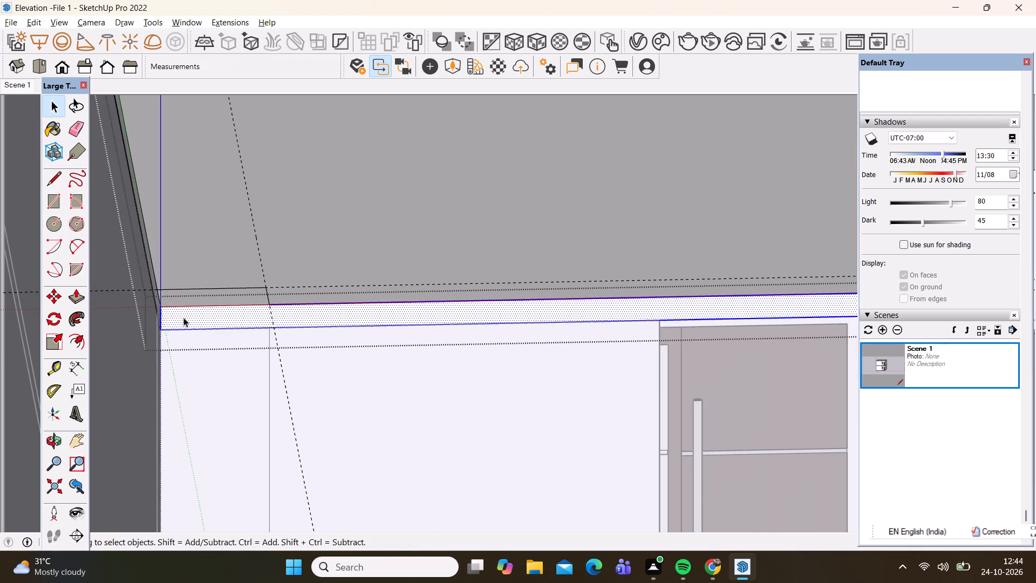
scroll(233, 248, down, 5)
click(24, 231)
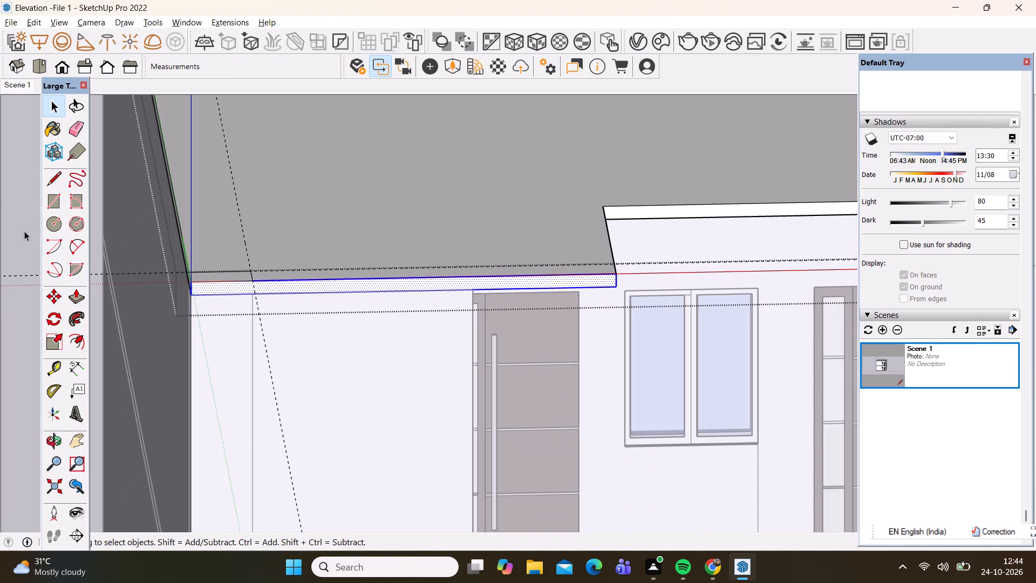
scroll(180, 273, up, 4)
key(p)
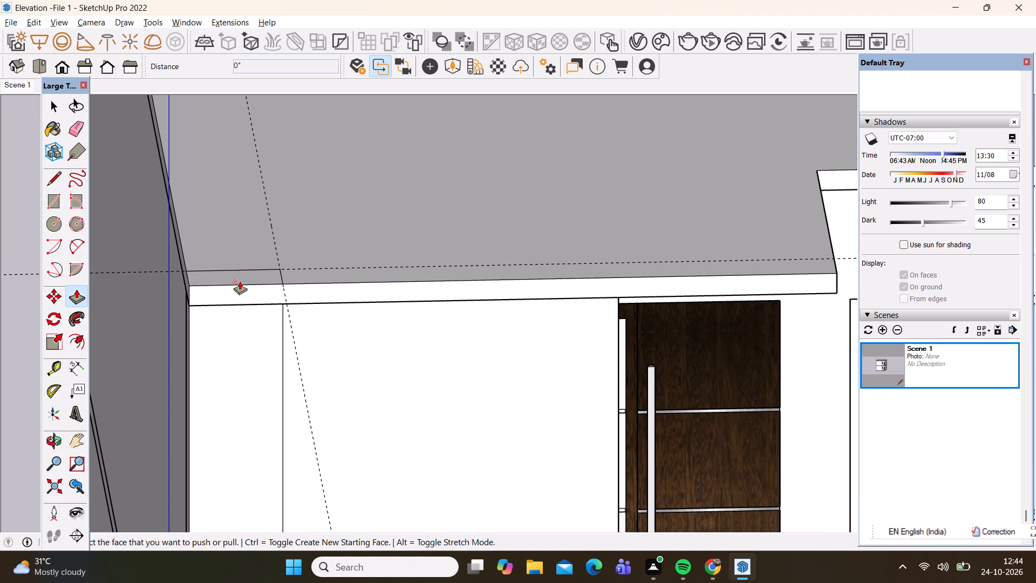
key(space)
double_click(221, 283)
key(p)
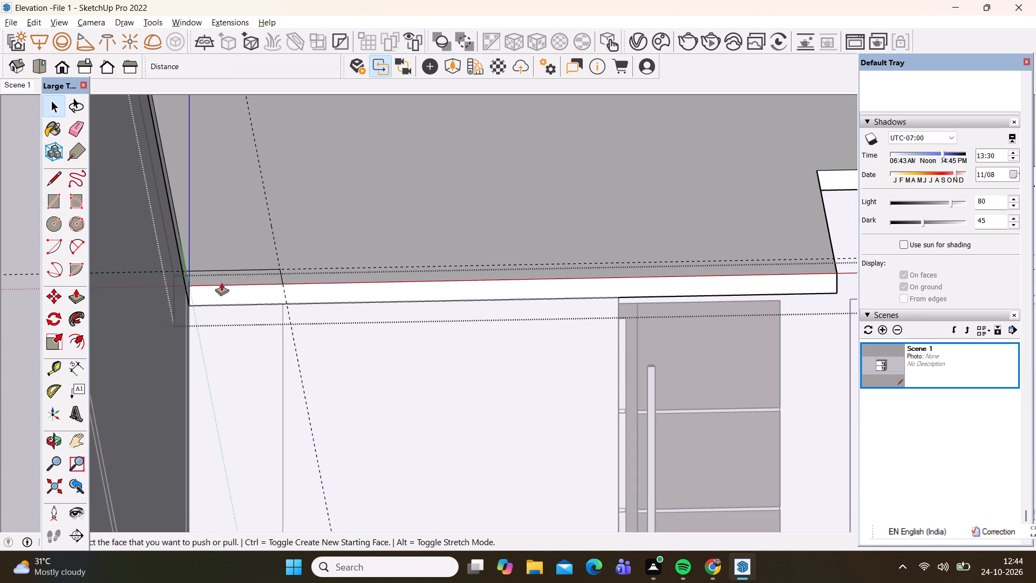
click(221, 277)
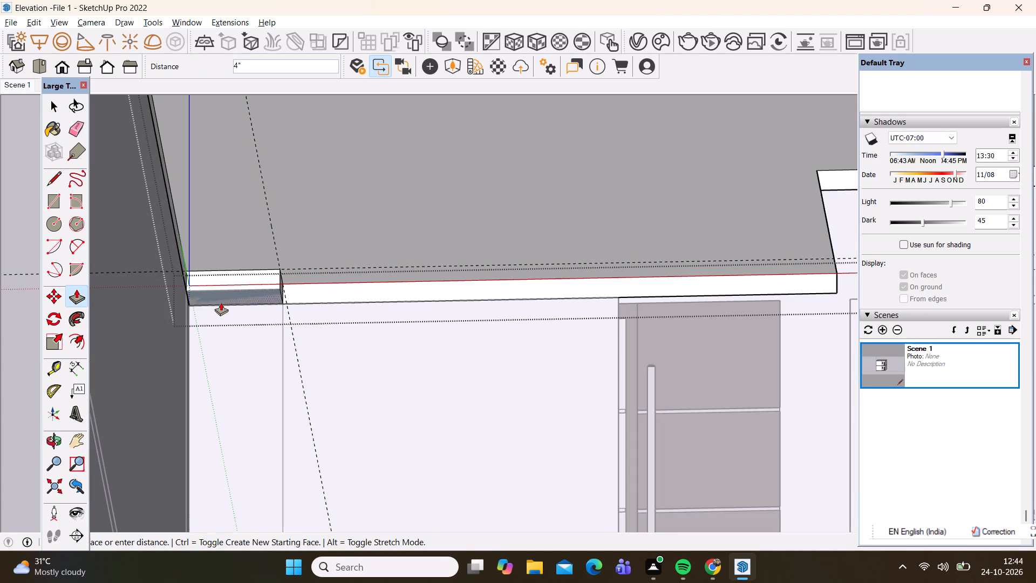
click(221, 302)
scroll(207, 318, up, 3)
key(space)
scroll(252, 253, down, 4)
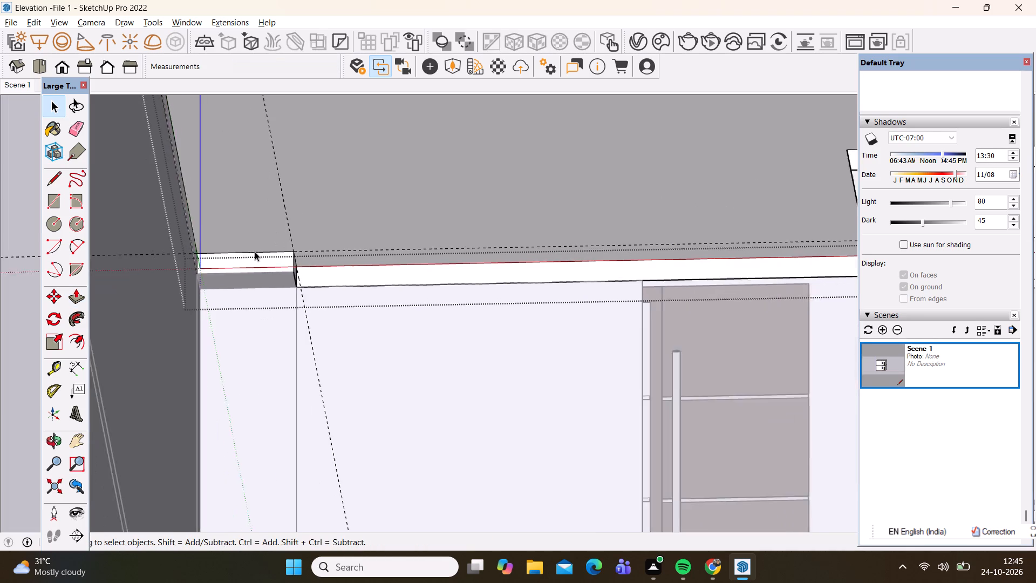
Leave the roof slab's group, open the front-left wall's group and draw a rectangle covering the wall top exposed in the corner notch.
scroll(255, 252, down, 2)
scroll(227, 297, down, 9)
click(153, 239)
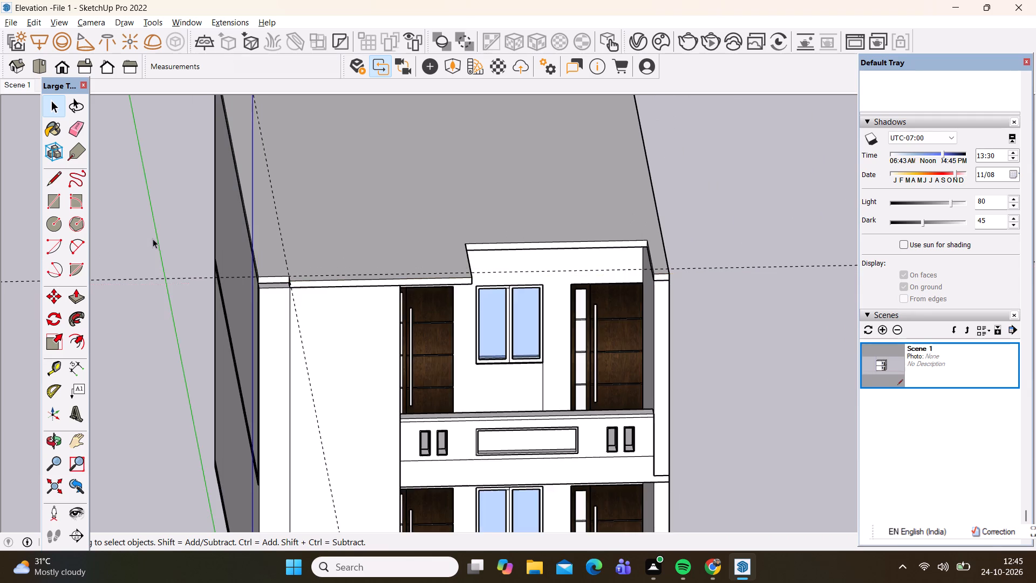
scroll(291, 308, up, 6)
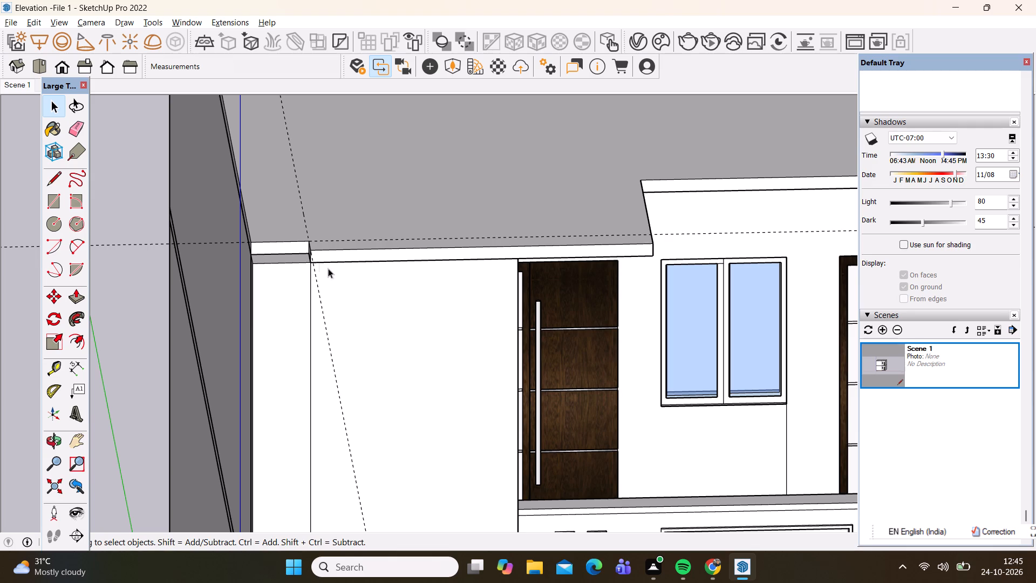
double_click(278, 274)
scroll(281, 266, up, 3)
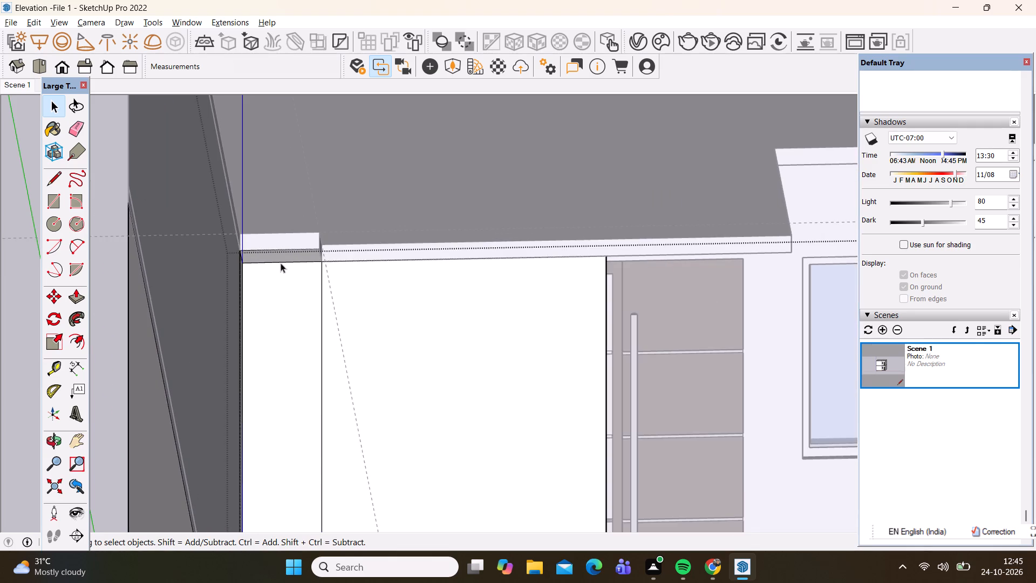
middle_drag(281, 263, 281, 326)
scroll(282, 269, down, 1)
scroll(283, 295, up, 5)
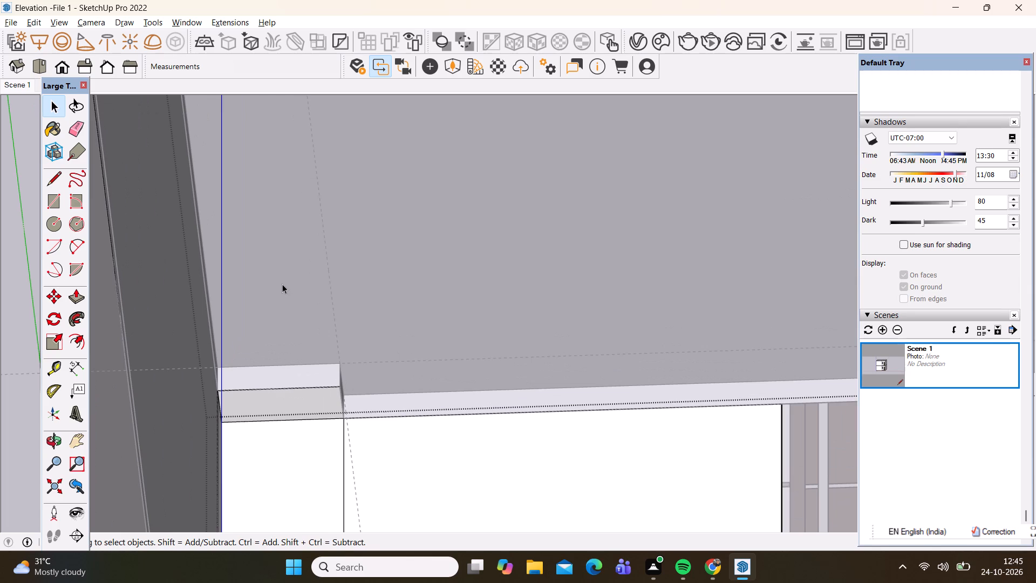
scroll(209, 416, up, 5)
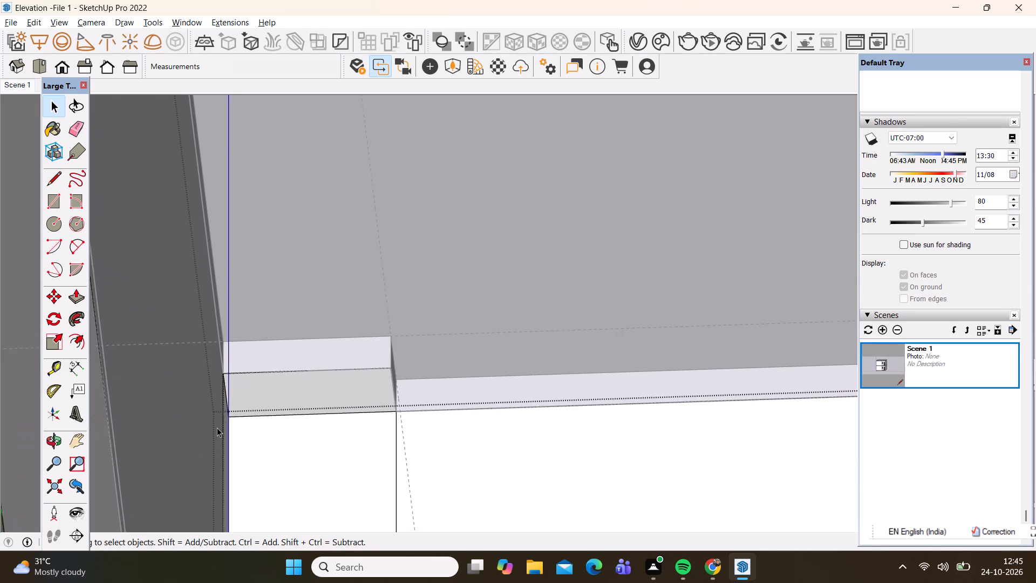
key(r)
click(223, 364)
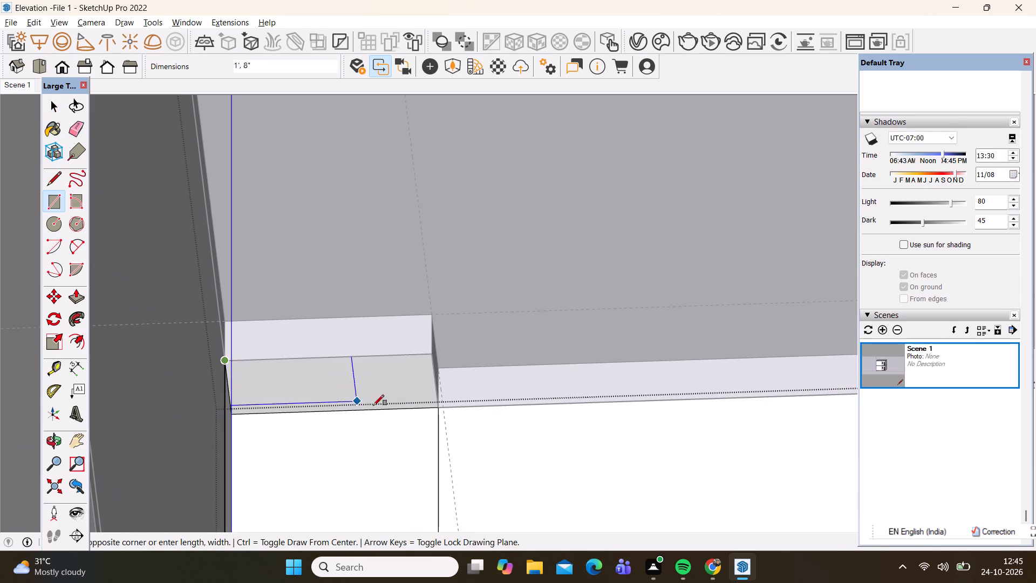
click(438, 406)
key(space)
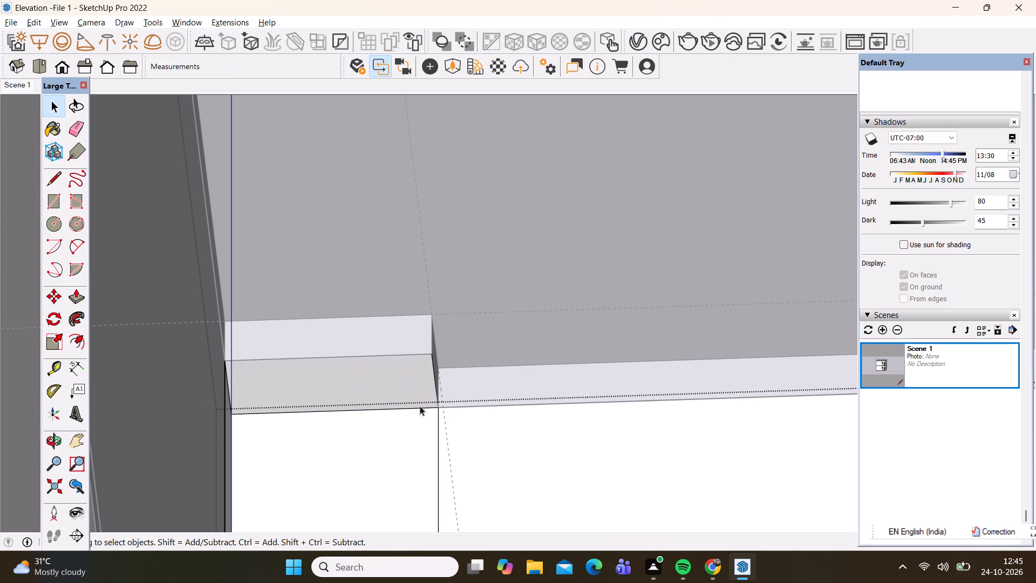
Extrude the wall top's corner rectangle up 10' through the roof slab notch to form a corner column.
key(p)
click(349, 394)
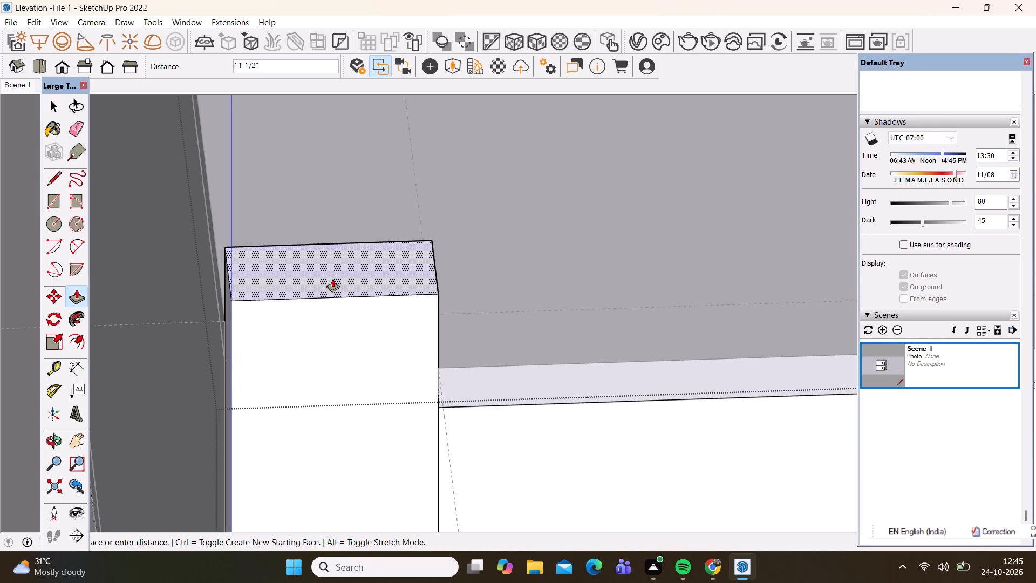
text(10)
key(apostrophe)
key(Return)
key(space)
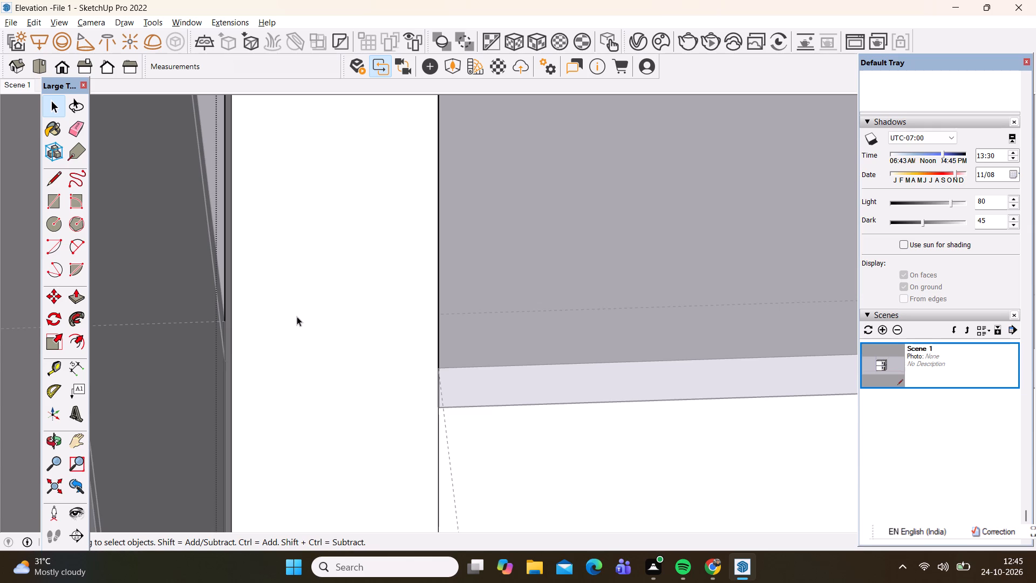
Erase the extra vertical edge on the rear face of the corner column above the roof.
scroll(281, 315, down, 9)
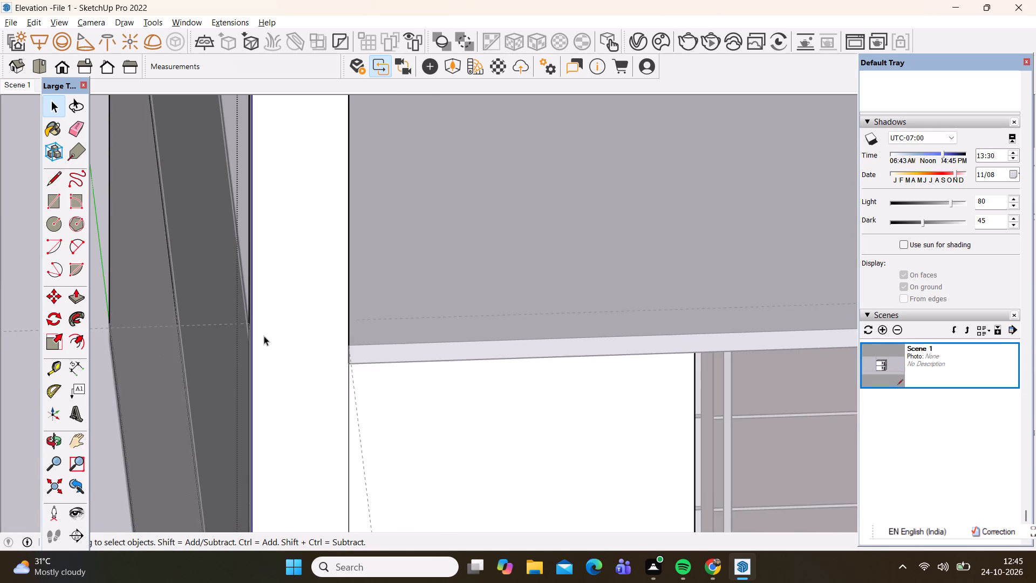
scroll(264, 336, down, 6)
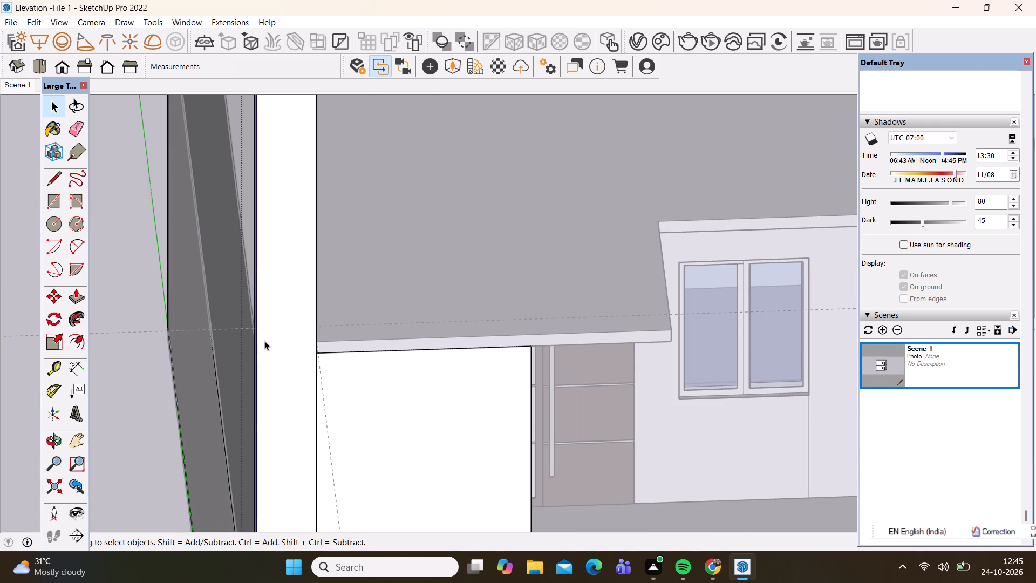
scroll(264, 341, down, 6)
middle_drag(219, 343, 351, 406)
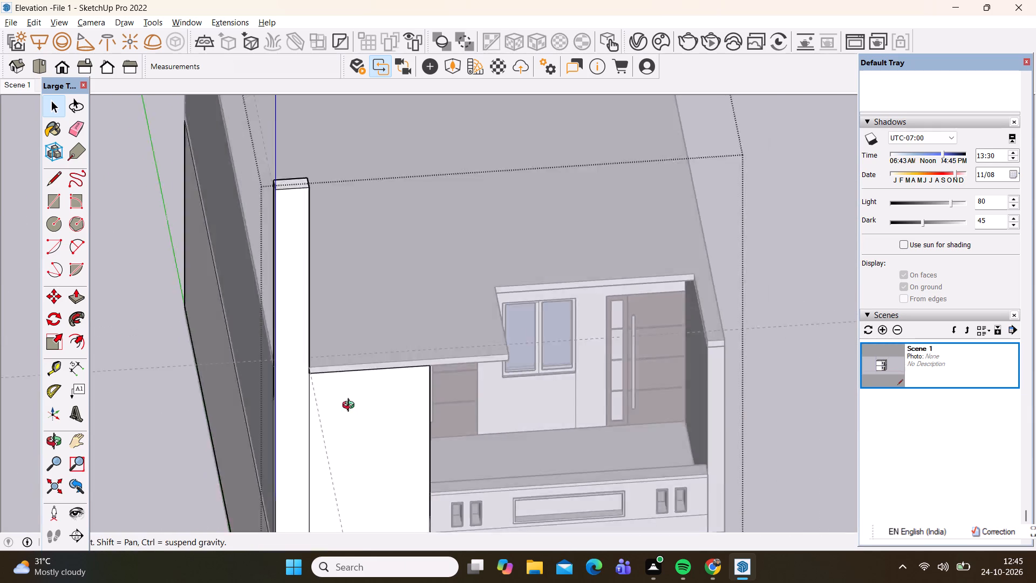
middle_drag(351, 406, 516, 360)
scroll(438, 340, down, 7)
scroll(346, 347, down, 2)
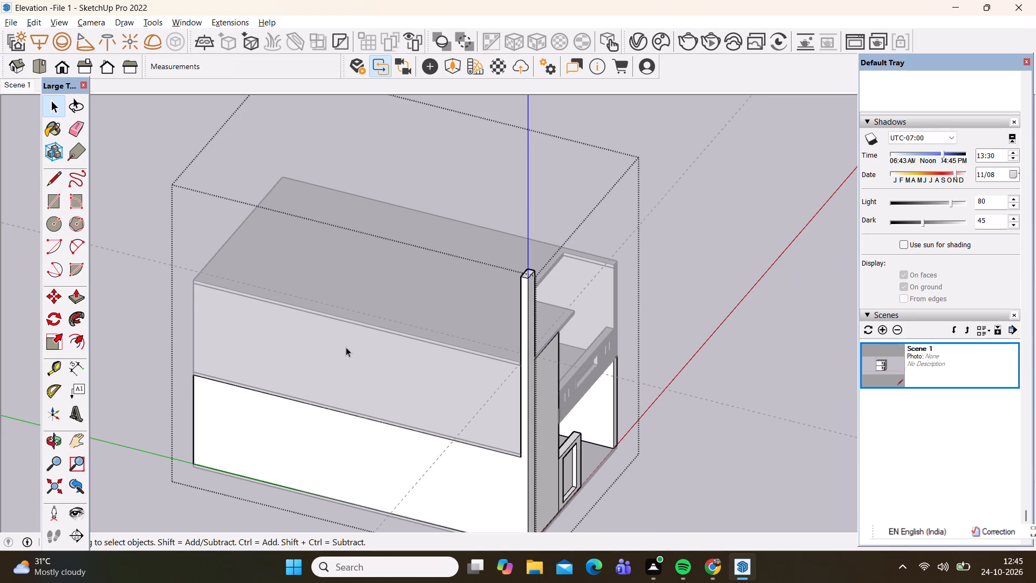
scroll(342, 349, down, 1)
middle_drag(342, 350, 549, 348)
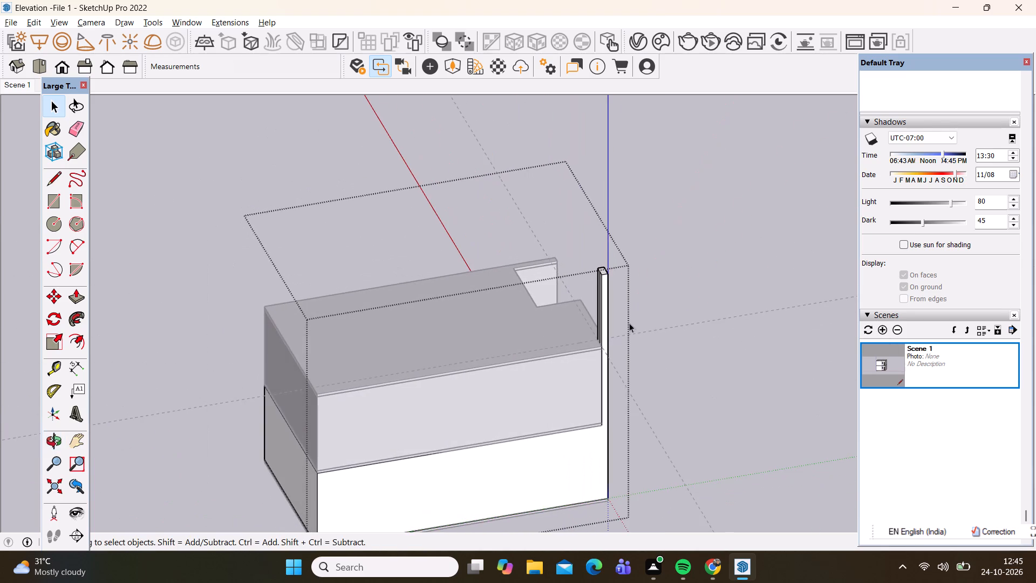
scroll(630, 322, up, 14)
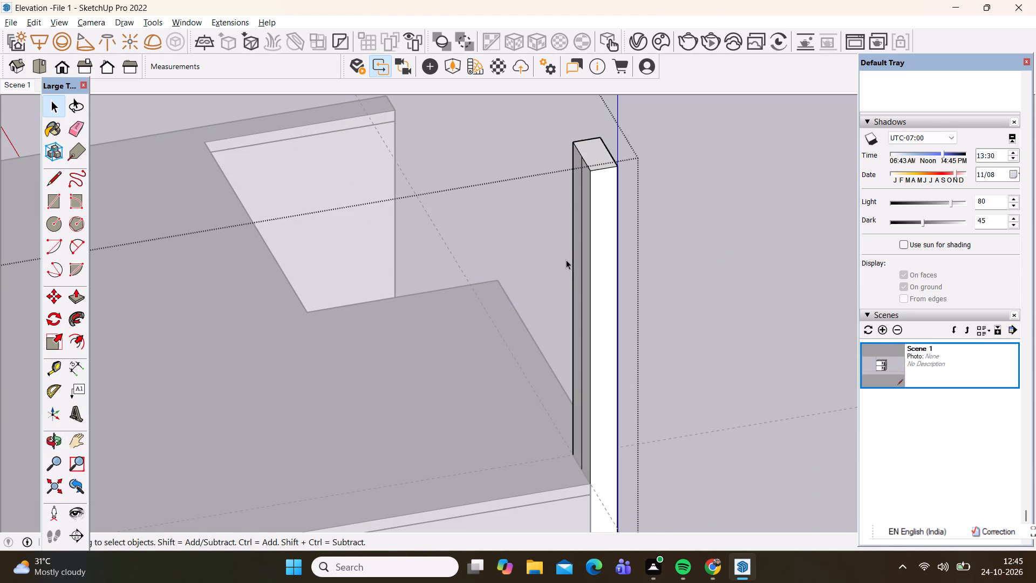
key(e)
click(581, 260)
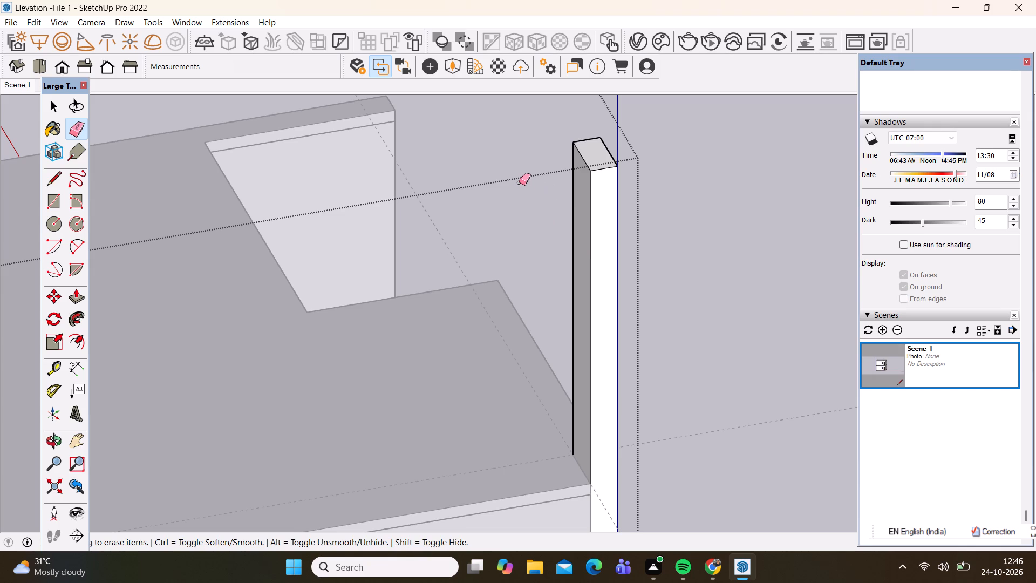
Place a guide 1' below the top edge of the corner column's rear face.
scroll(541, 159, up, 7)
key(space)
key(t)
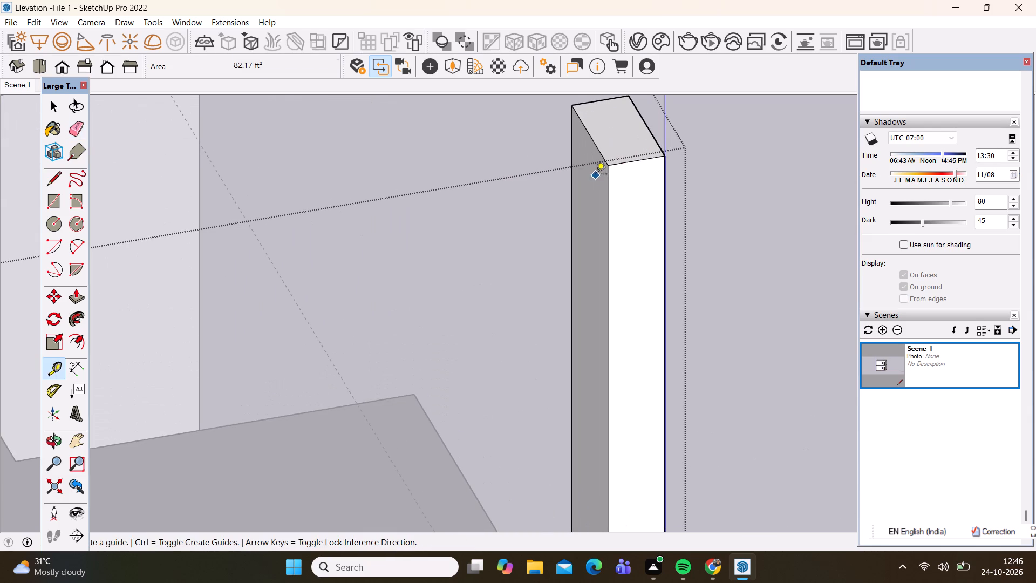
click(591, 144)
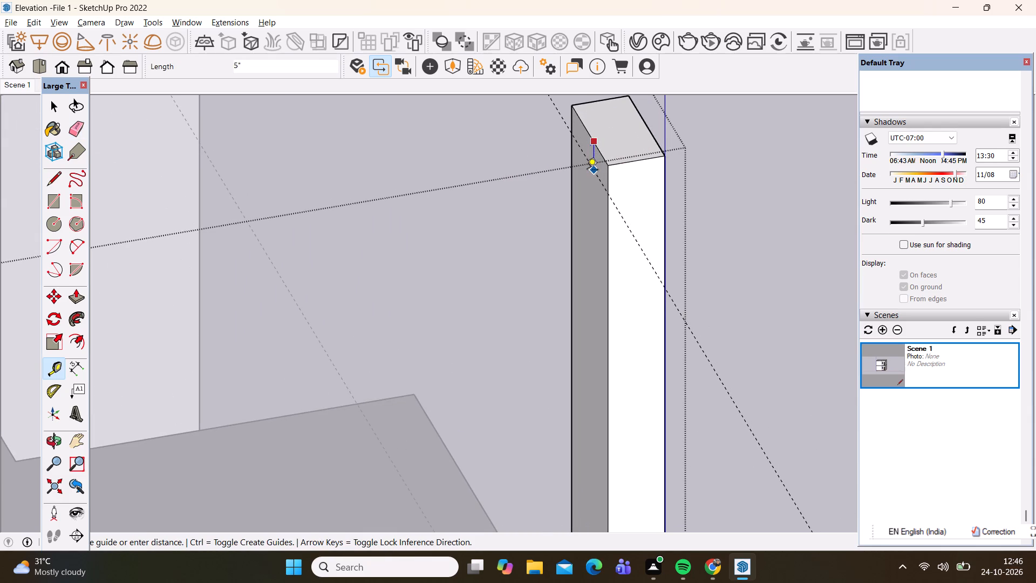
key(1)
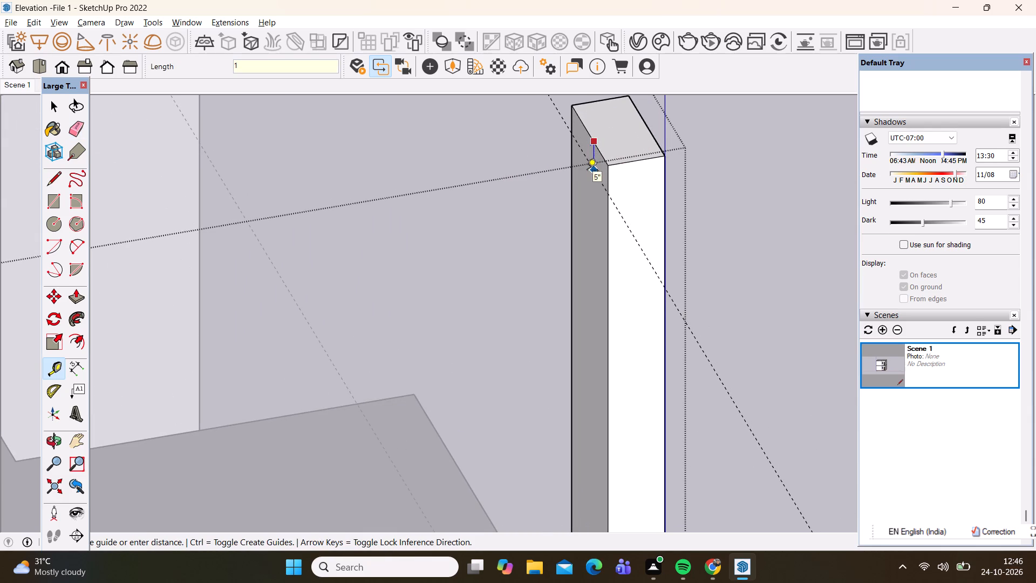
key(apostrophe)
key(Return)
scroll(573, 173, up, 4)
key(space)
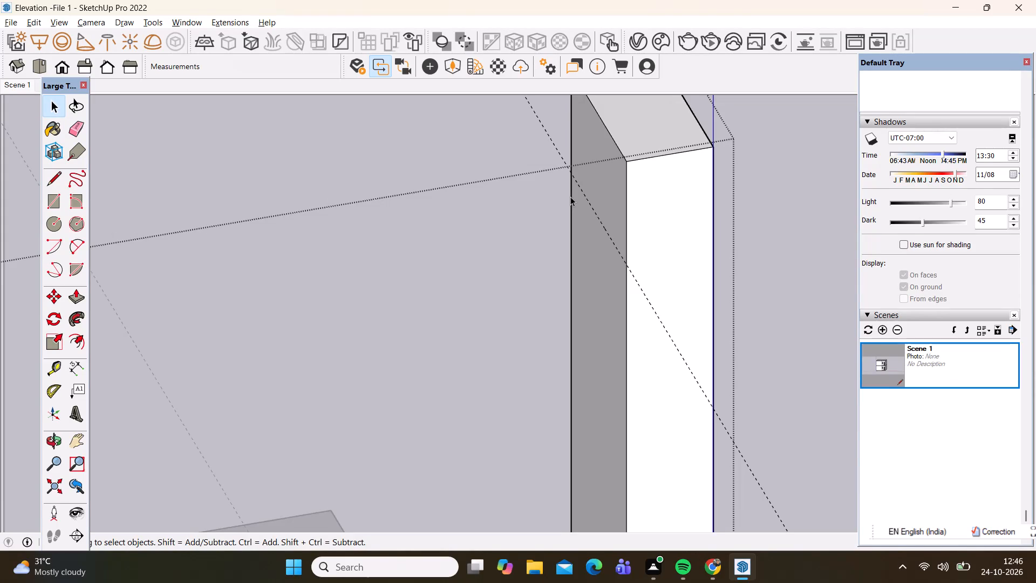
Draw a 1'6" by 1' rectangle on the column's rear face, from its top corner down to the guide.
key(r)
scroll(563, 156, up, 3)
scroll(567, 215, down, 6)
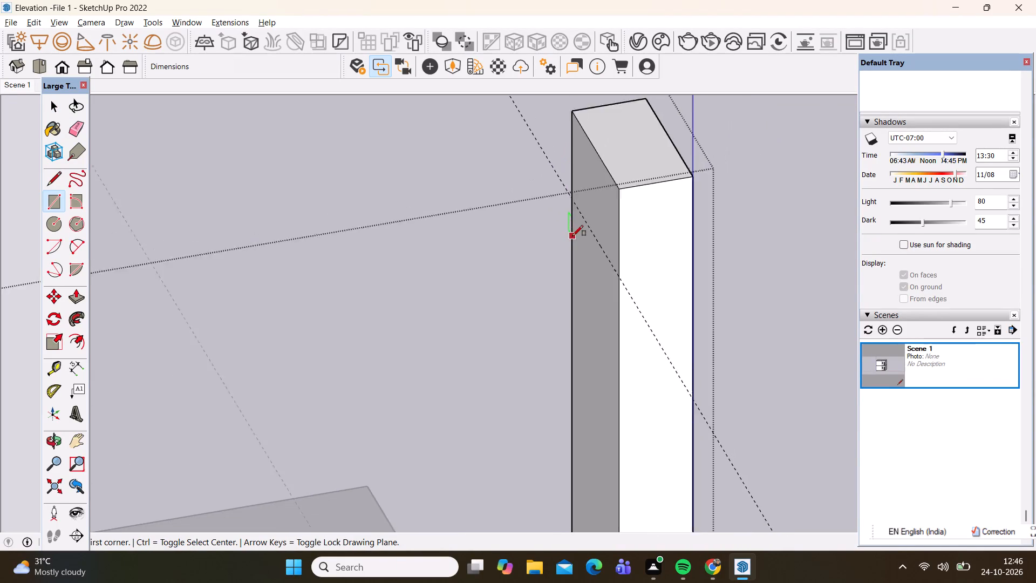
scroll(572, 236, down, 1)
click(570, 138)
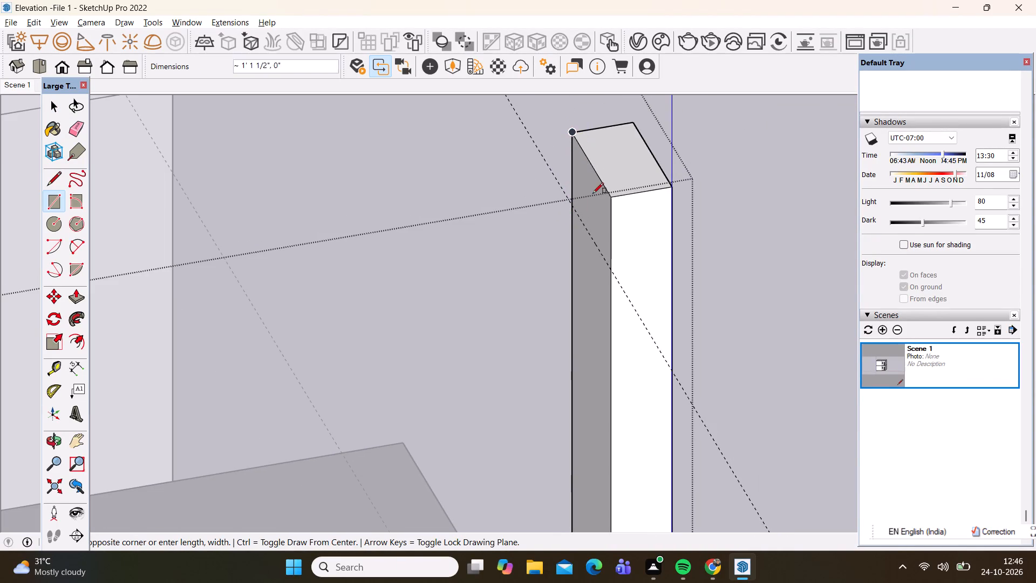
click(611, 270)
key(space)
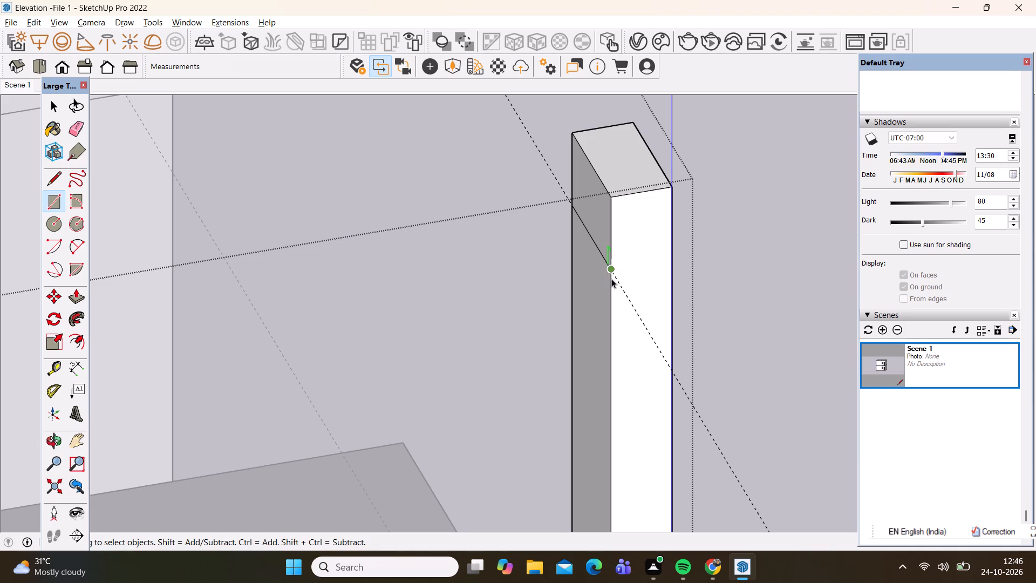
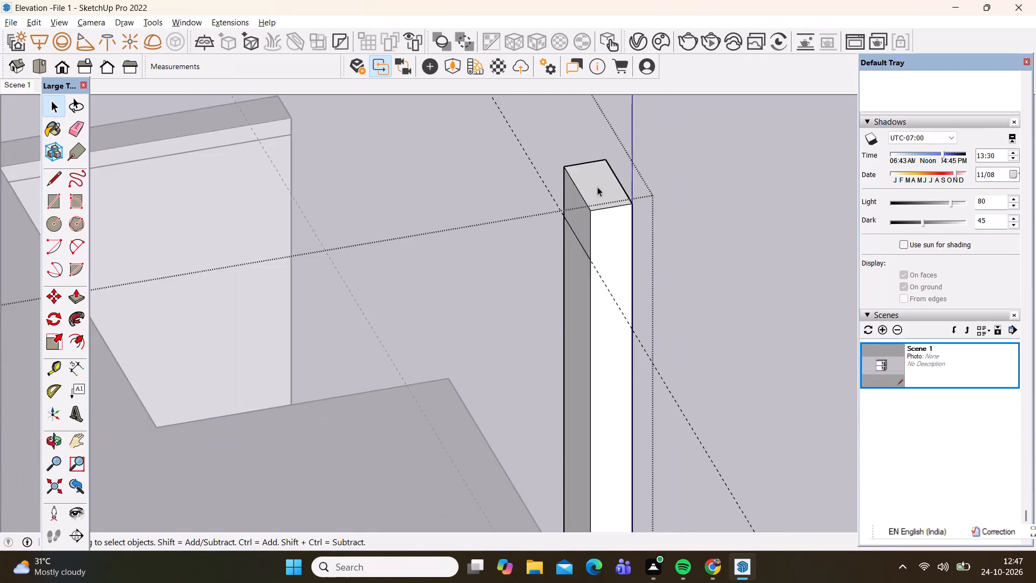
Close the corner column group and delete all guides from the model.
scroll(646, 318, down, 1)
middle_drag(648, 336, 272, 354)
scroll(330, 282, down, 2)
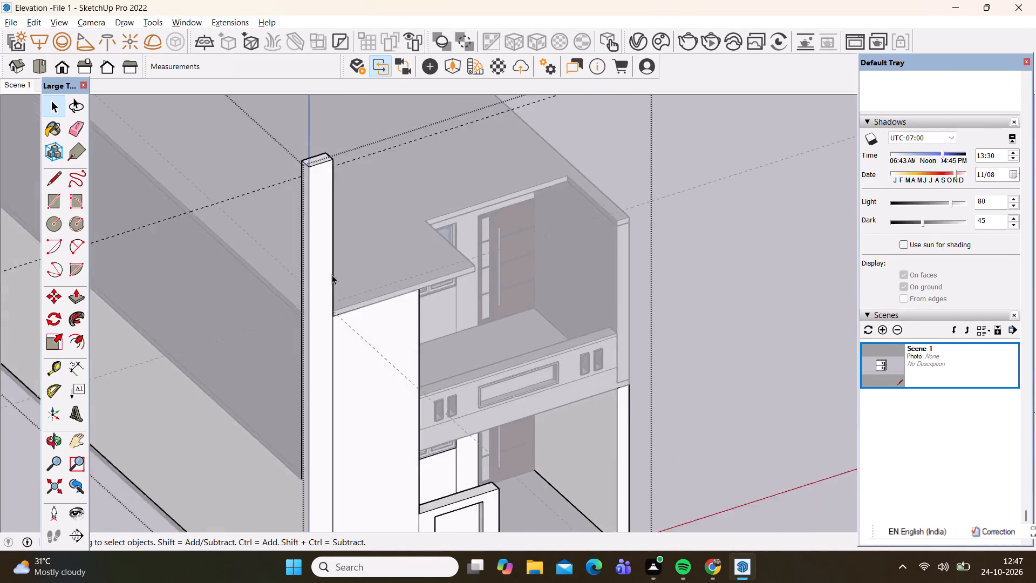
scroll(332, 275, down, 6)
middle_drag(447, 314, 254, 410)
click(583, 164)
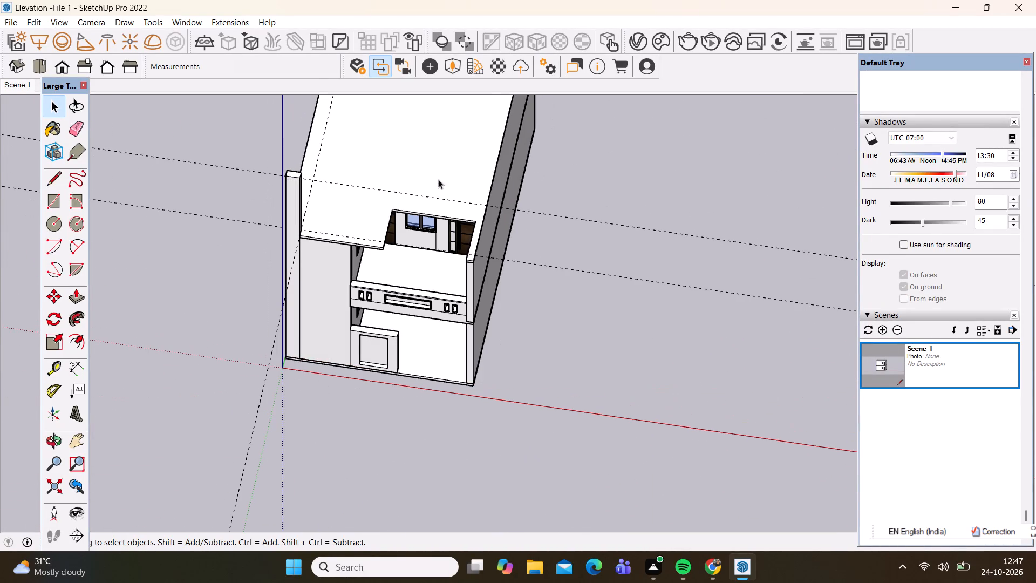
click(33, 20)
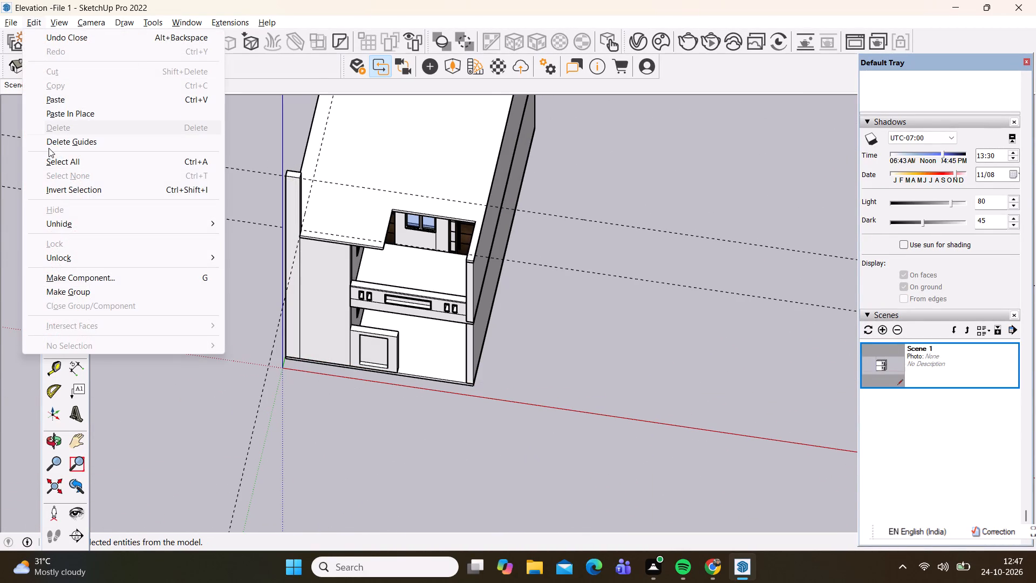
click(49, 141)
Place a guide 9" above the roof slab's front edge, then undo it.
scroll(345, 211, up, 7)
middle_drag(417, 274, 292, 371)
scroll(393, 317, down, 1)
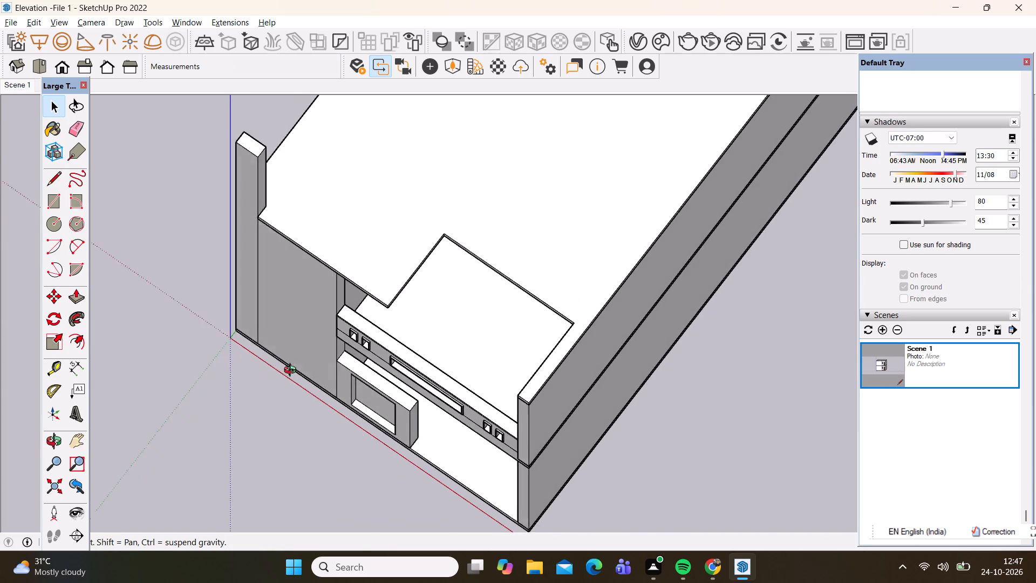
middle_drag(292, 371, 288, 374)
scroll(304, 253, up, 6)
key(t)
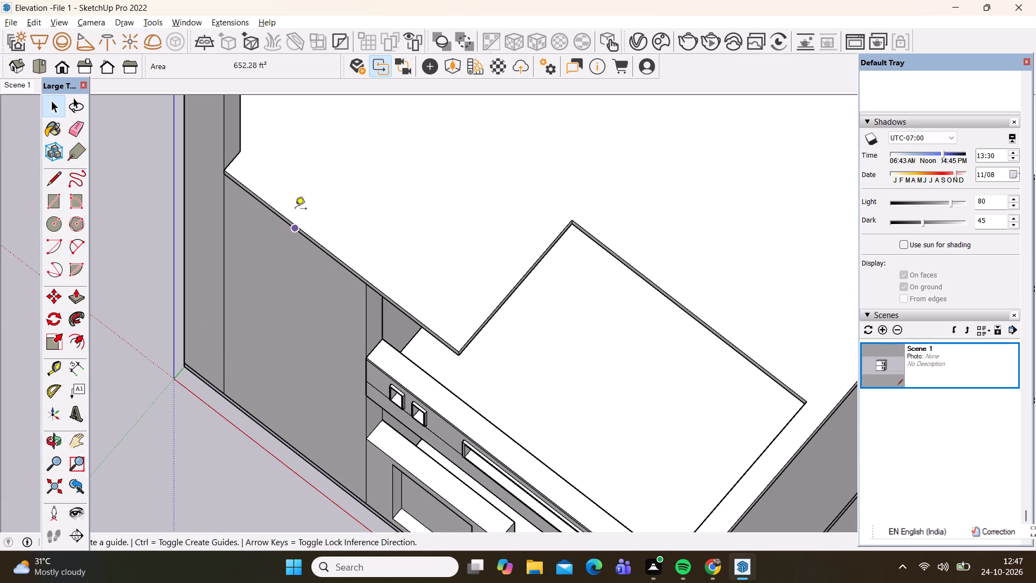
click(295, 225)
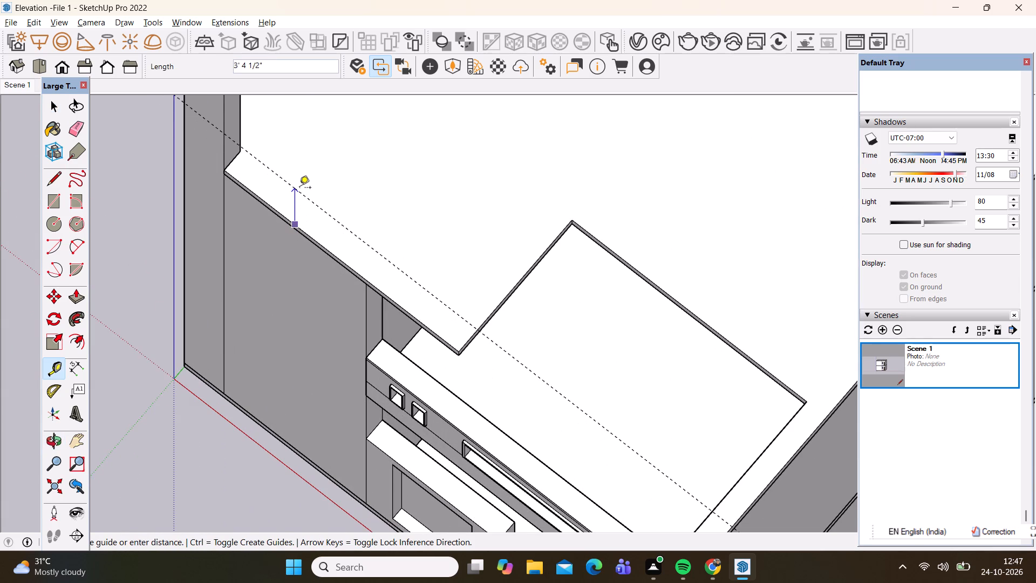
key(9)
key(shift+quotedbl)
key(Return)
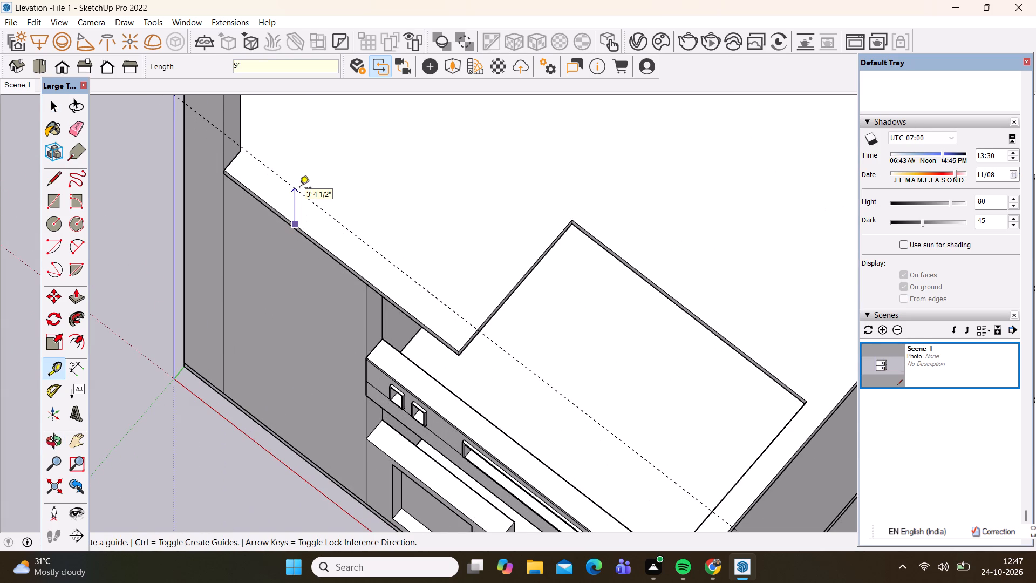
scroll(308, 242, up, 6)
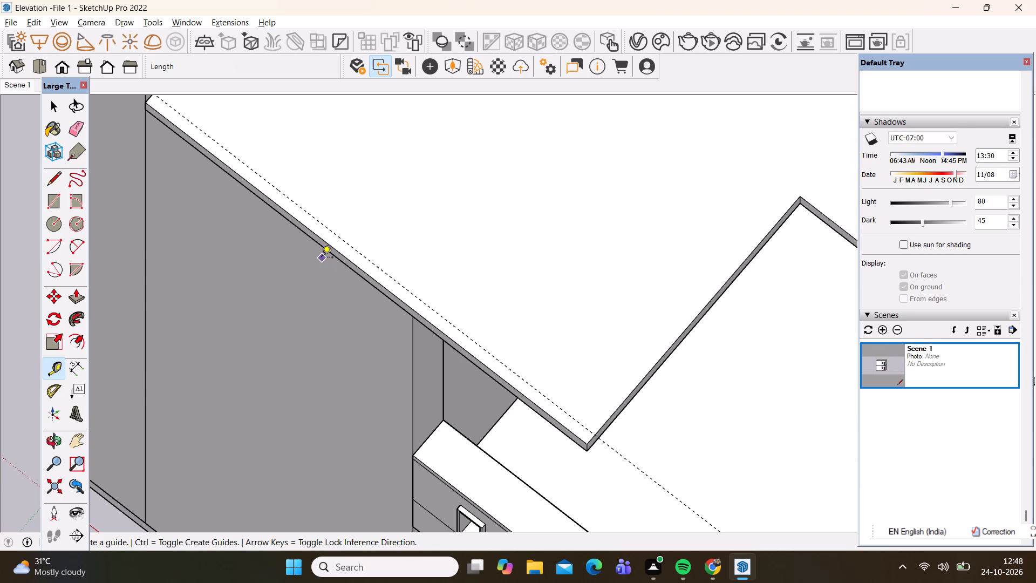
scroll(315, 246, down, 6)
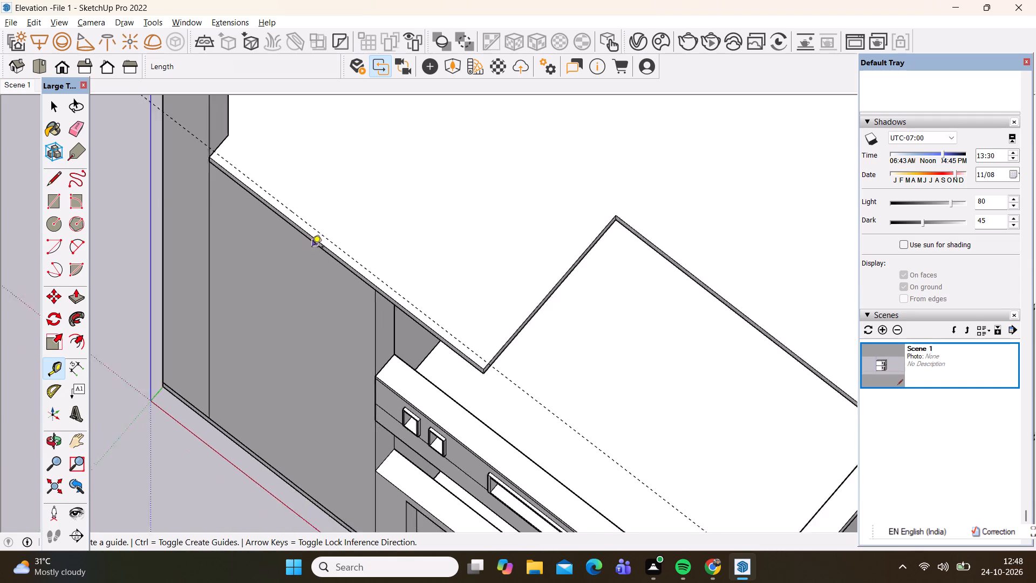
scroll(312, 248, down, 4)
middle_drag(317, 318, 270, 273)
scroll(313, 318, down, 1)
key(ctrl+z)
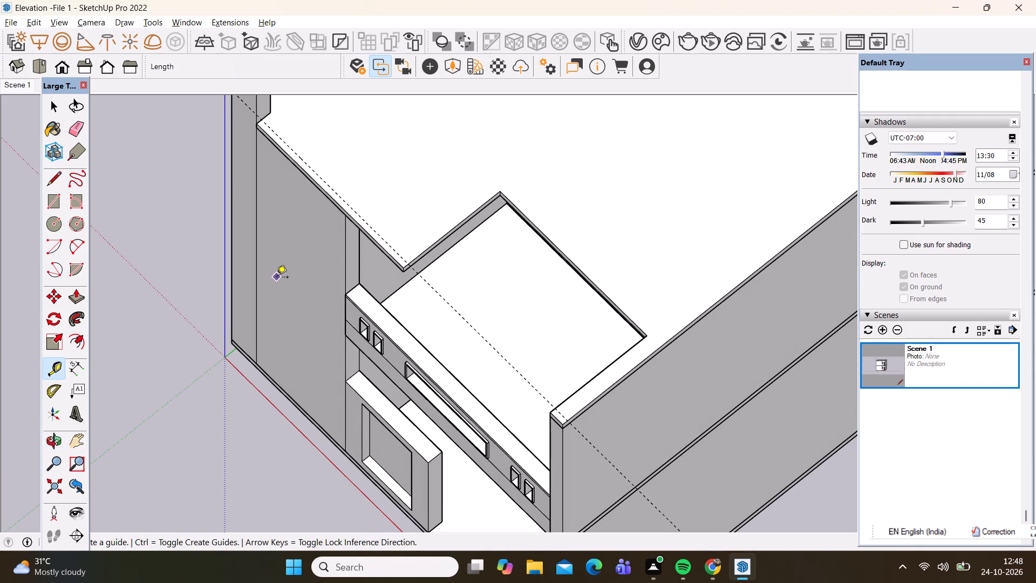
Place a guide on the roof slab 9" in from its front edge, through the corner column's rear corner.
scroll(263, 242, down, 7)
scroll(291, 153, up, 11)
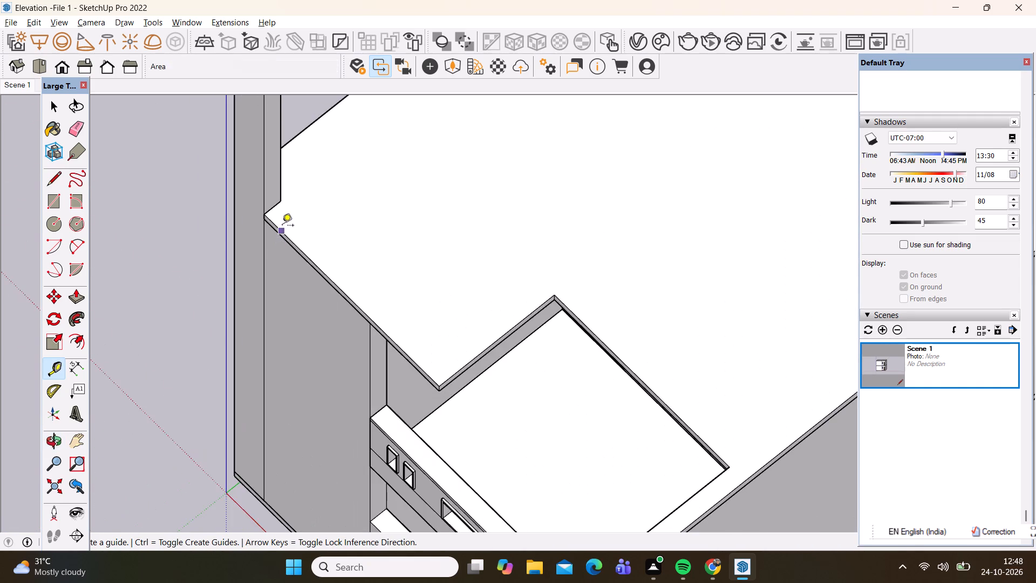
scroll(282, 226, up, 4)
click(270, 218)
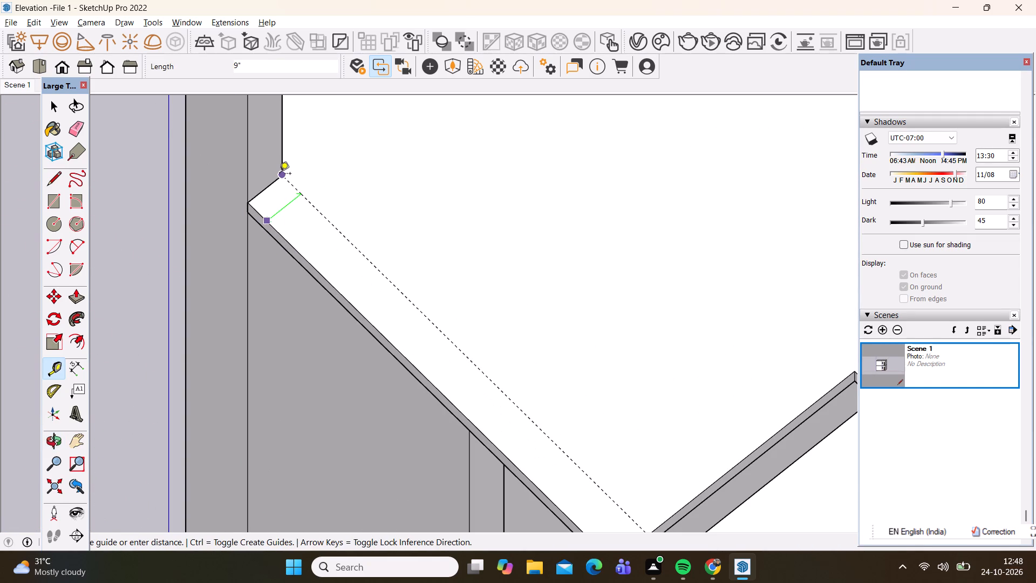
click(280, 174)
scroll(225, 267, down, 7)
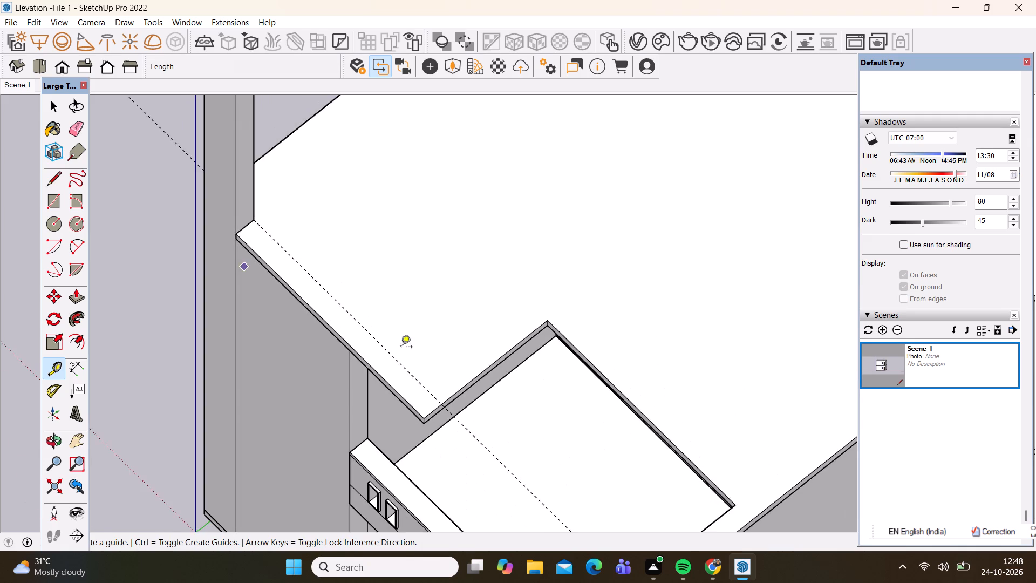
Place guides on the roof slab 9" from the side and rear edges of the balcony opening.
scroll(444, 370, up, 3)
click(467, 397)
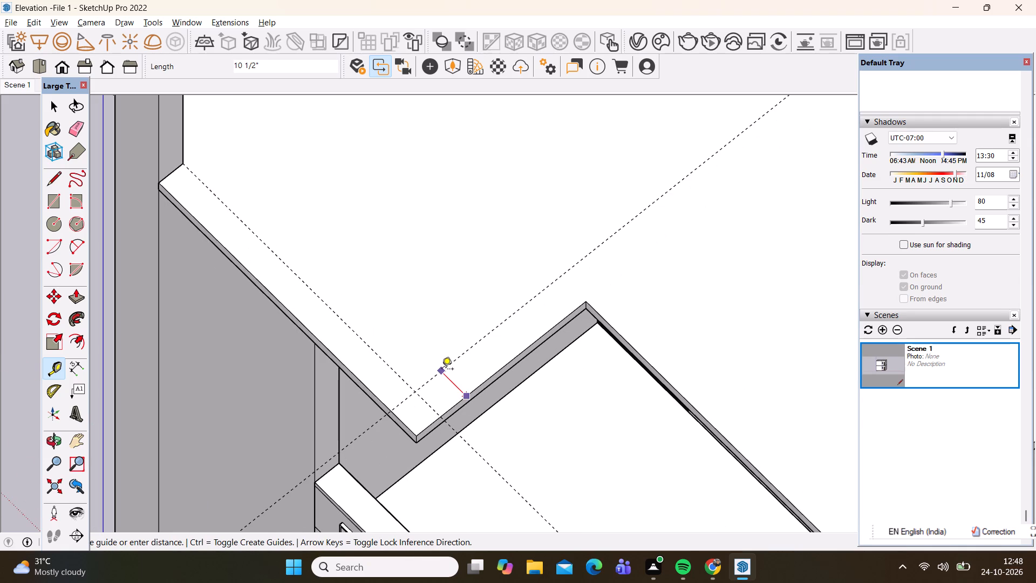
key(9)
key(shift+quotedbl)
key(Return)
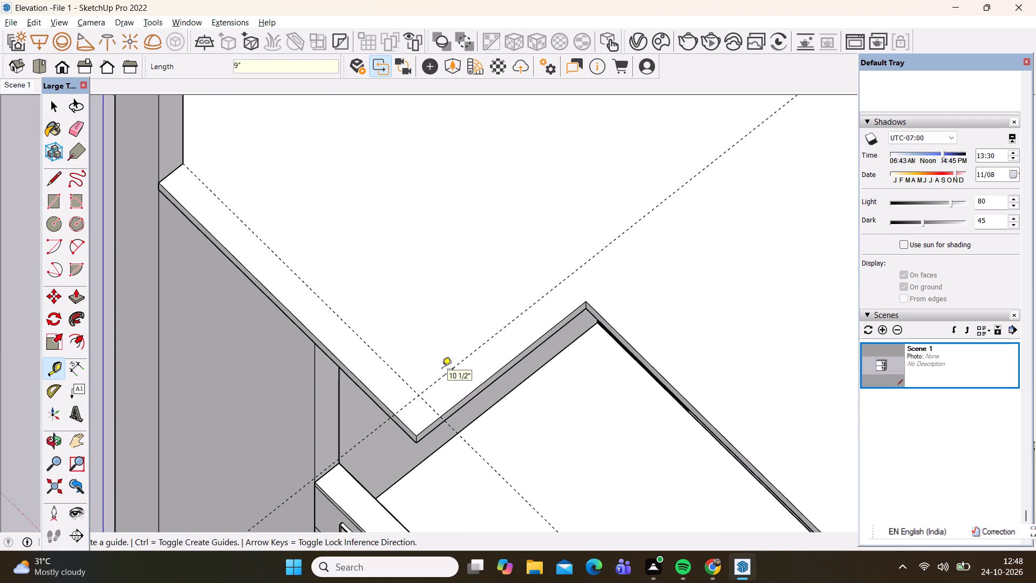
click(614, 329)
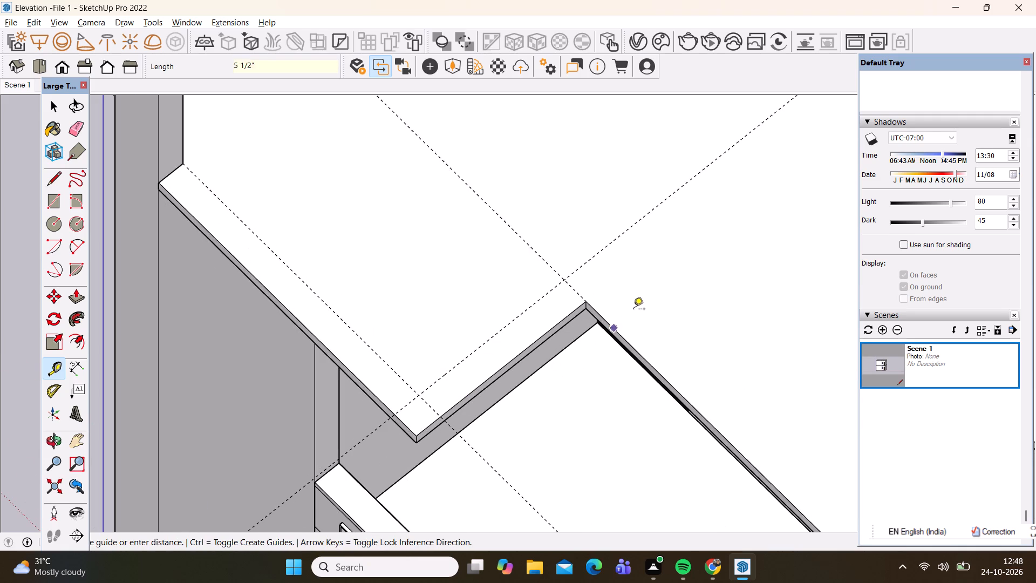
key(9)
key(shift+quotedbl)
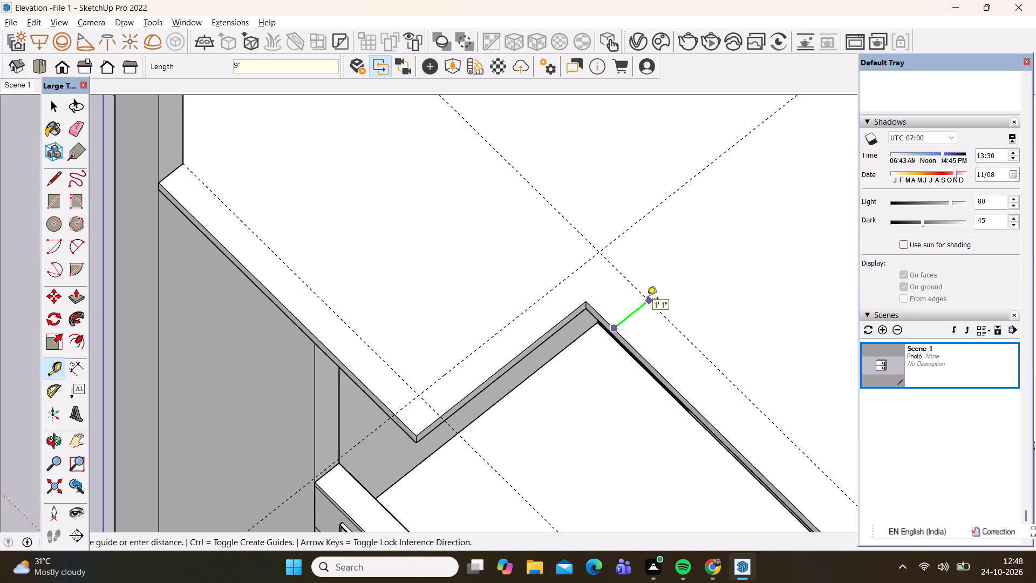
key(Return)
scroll(369, 225, down, 8)
middle_drag(474, 431, 561, 441)
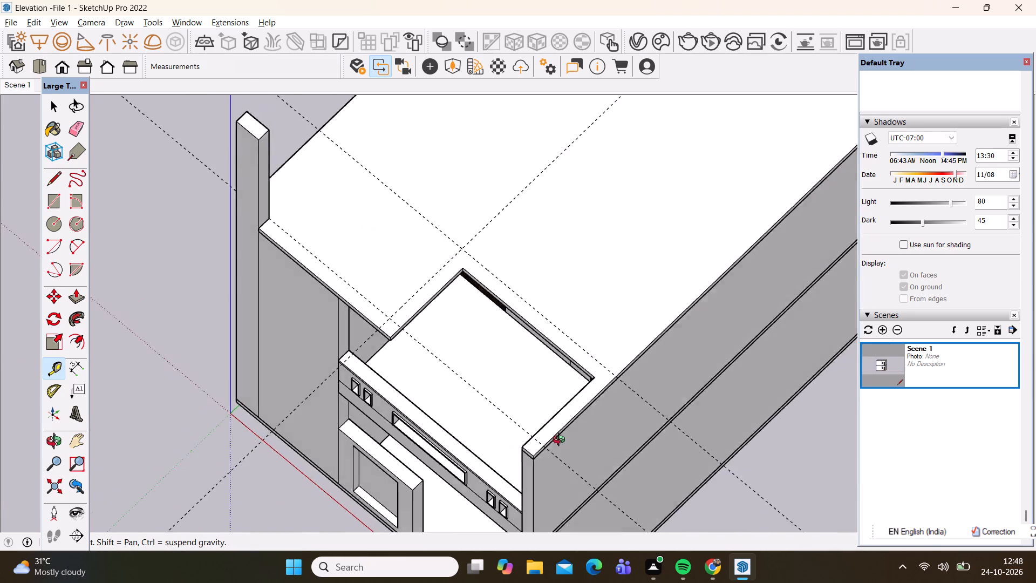
middle_drag(561, 441, 602, 416)
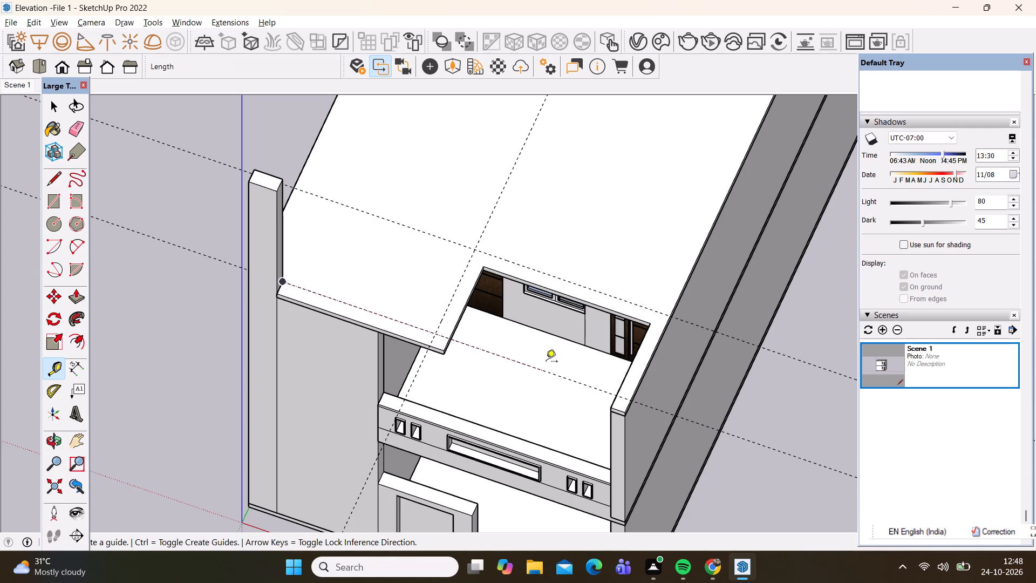
Open the roof slab group and draw an 8'10 1/2" by 9" rectangle along its front edge beside the column.
key(space)
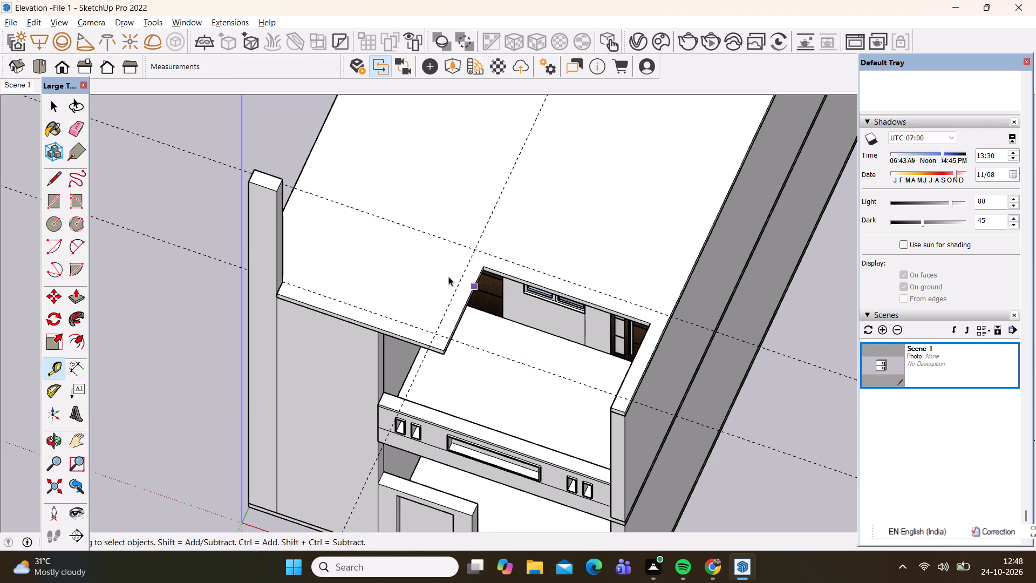
double_click(427, 262)
scroll(277, 308, up, 3)
key(r)
scroll(275, 304, up, 5)
click(289, 259)
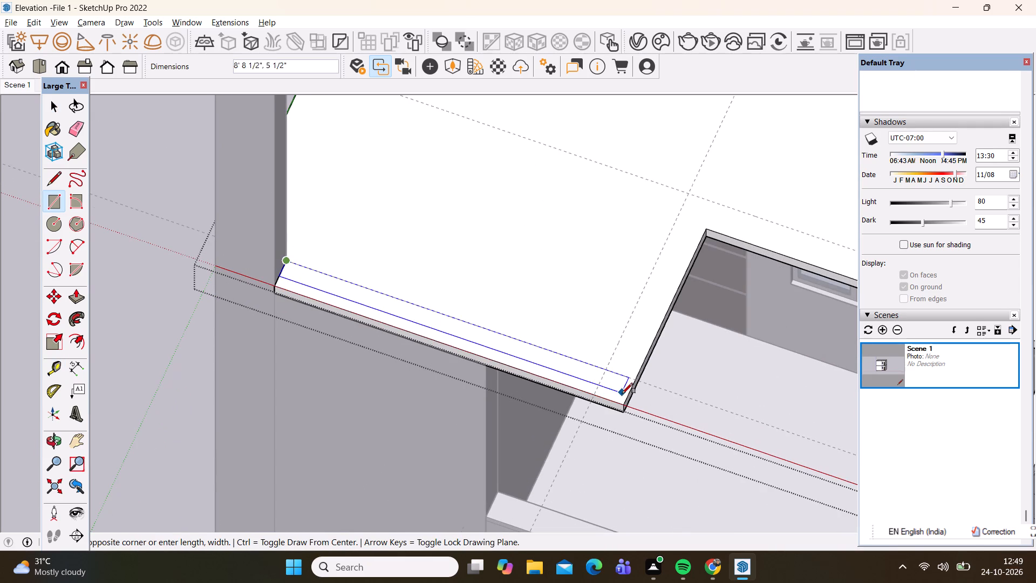
click(624, 404)
Draw a 5'3" by 9" rectangle on the slab along the side edge of the balcony opening, out to the rear guide.
scroll(449, 376, down, 1)
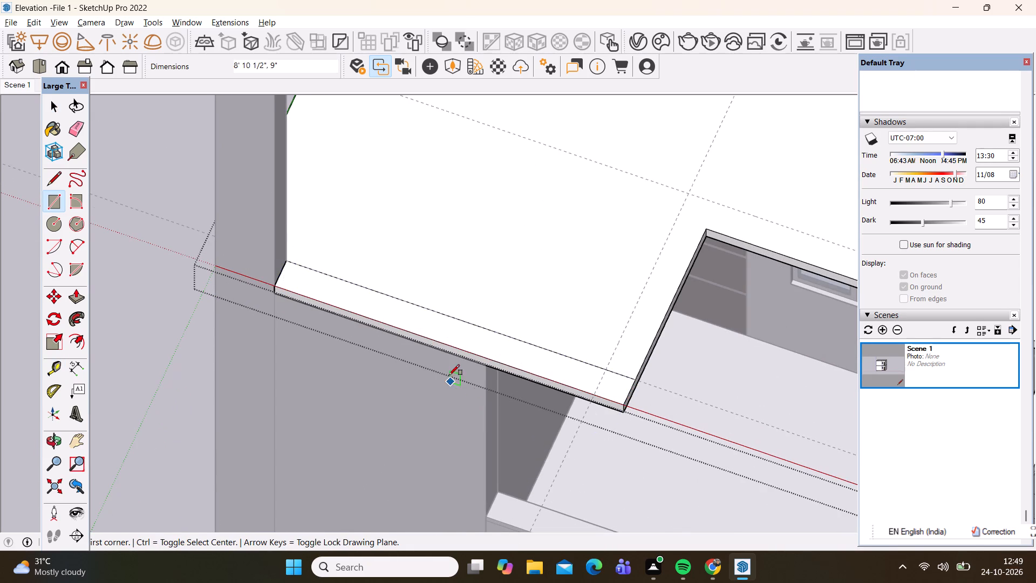
scroll(449, 375, down, 5)
middle_drag(583, 418, 226, 409)
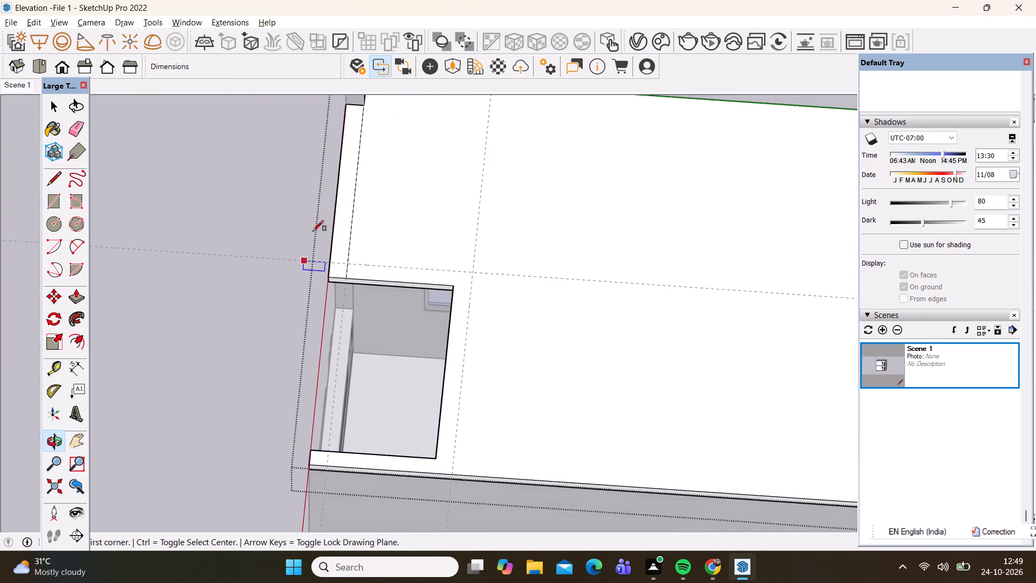
scroll(313, 231, up, 6)
scroll(359, 290, up, 3)
click(357, 272)
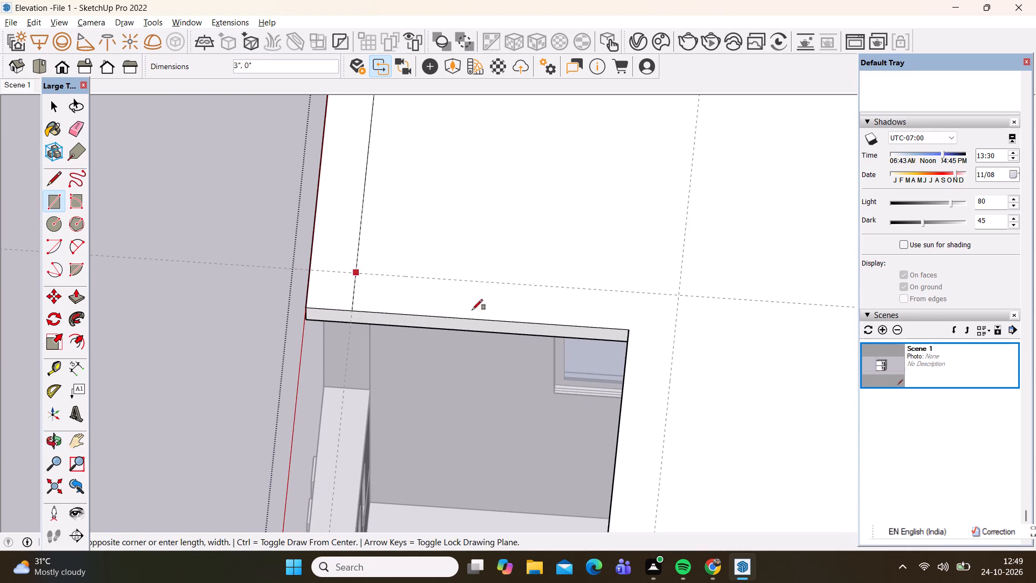
click(672, 330)
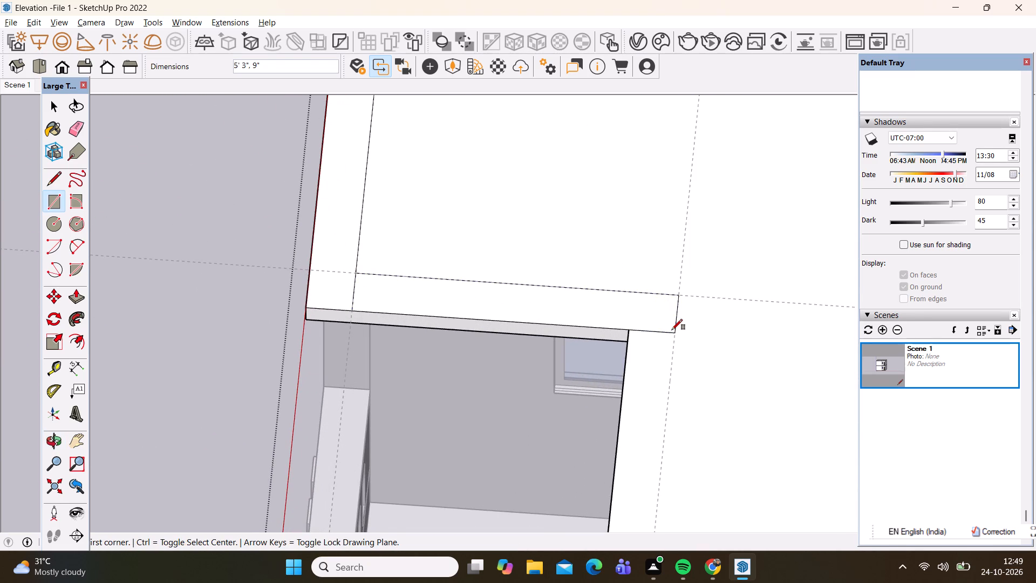
Draw an 8'10 1/2" by 9" rectangle on the slab along the rear edge of the balcony opening.
scroll(301, 233, down, 16)
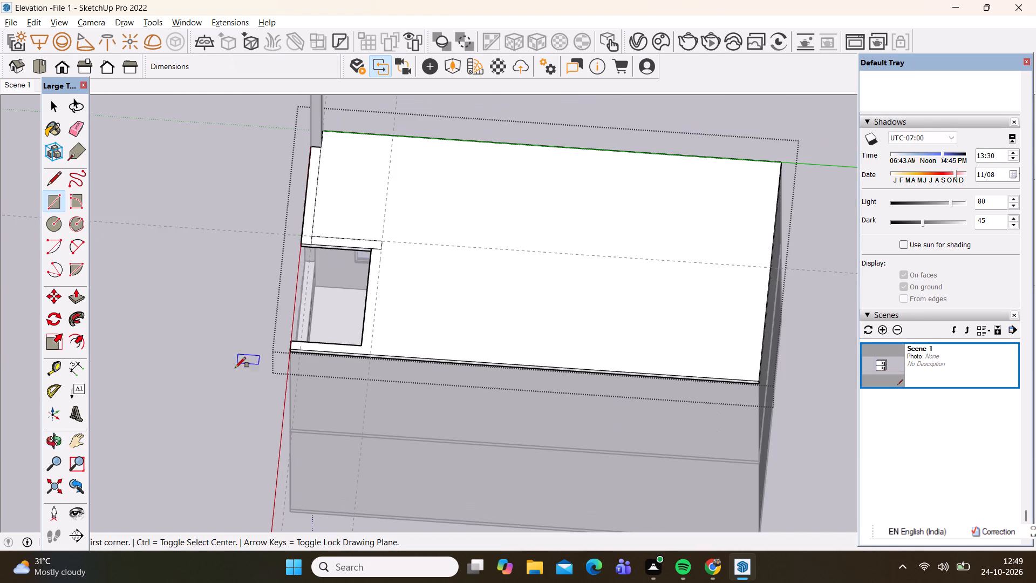
middle_drag(244, 377, 651, 374)
scroll(259, 393, down, 1)
scroll(201, 232, down, 3)
scroll(421, 350, up, 7)
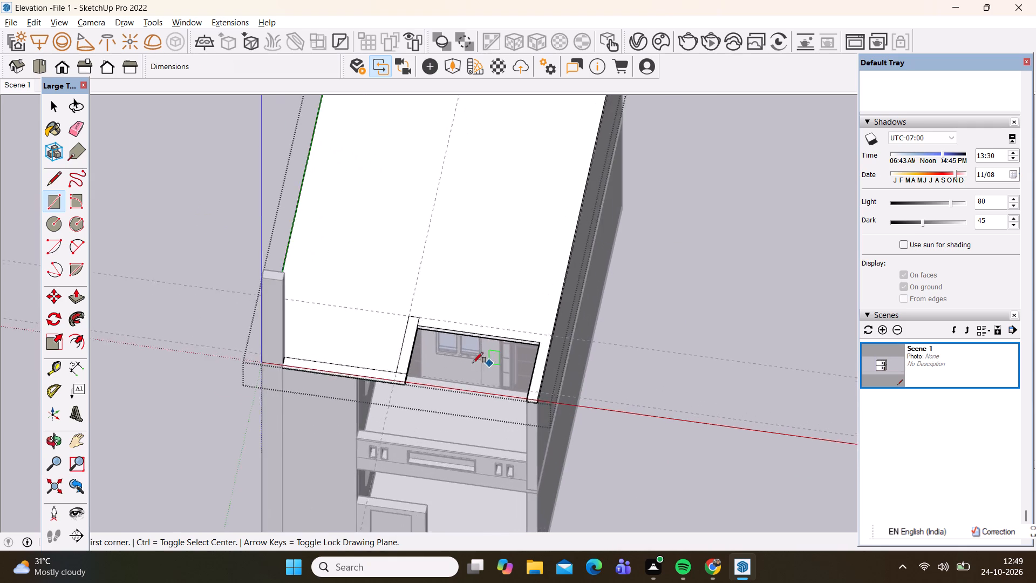
scroll(473, 363, up, 9)
click(394, 276)
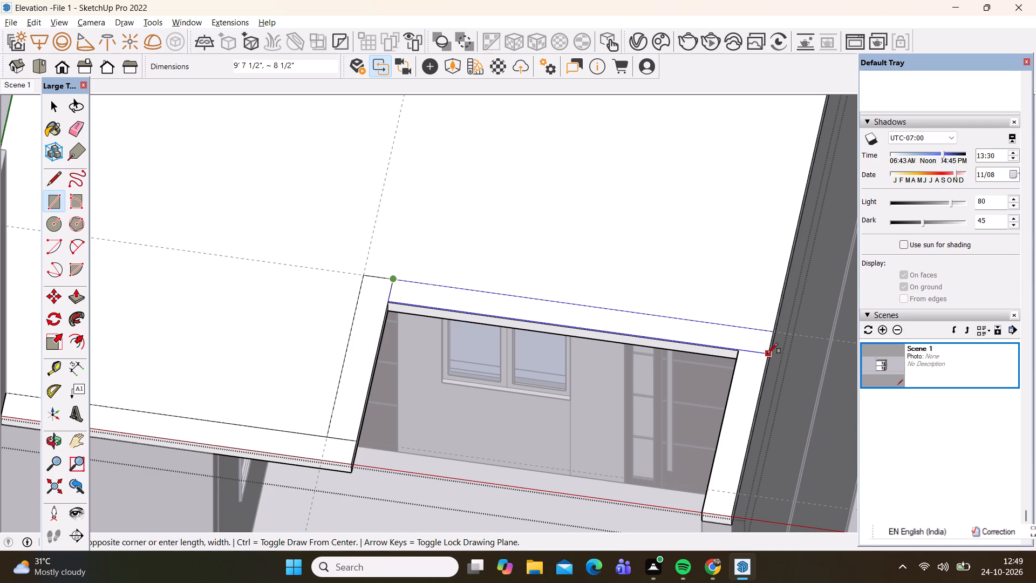
click(739, 353)
key(space)
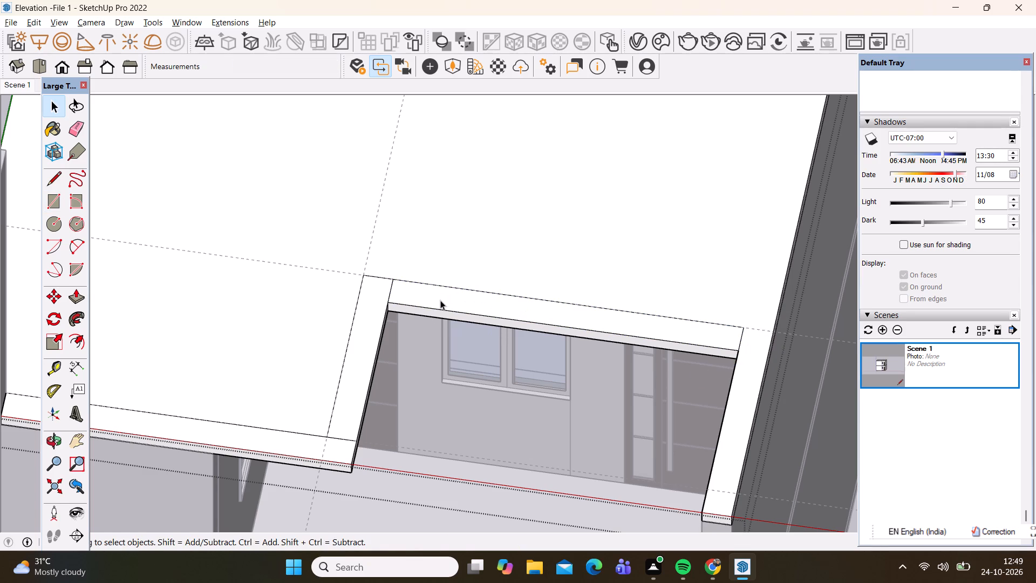
Erase the dividing edges where the three strips meet to merge them into one continuous parapet outline.
key(e)
scroll(436, 297, up, 3)
drag(363, 287, 405, 296)
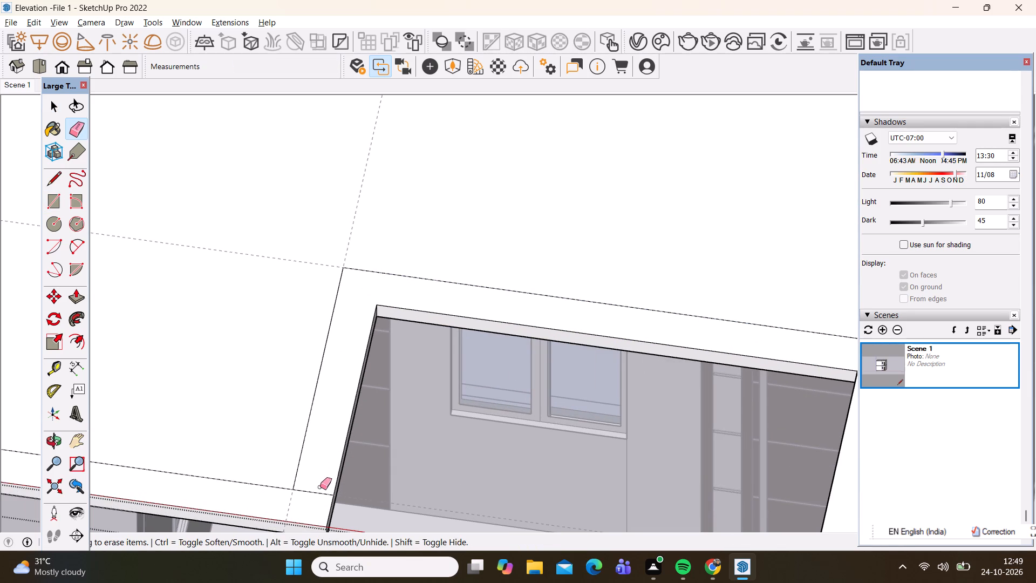
drag(319, 493, 322, 480)
Extrude the merged 9" parapet strip 1' up from the roof slab.
scroll(304, 311, down, 7)
middle_drag(273, 466, 279, 427)
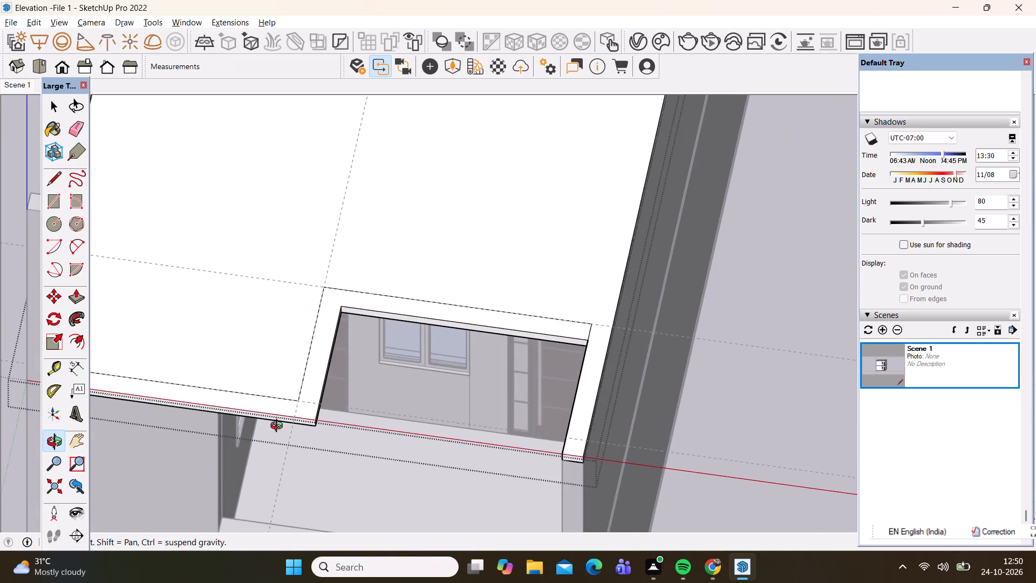
middle_drag(279, 427, 294, 385)
scroll(242, 338, up, 7)
key(space)
scroll(219, 363, down, 1)
middle_drag(219, 371, 215, 419)
key(p)
click(219, 421)
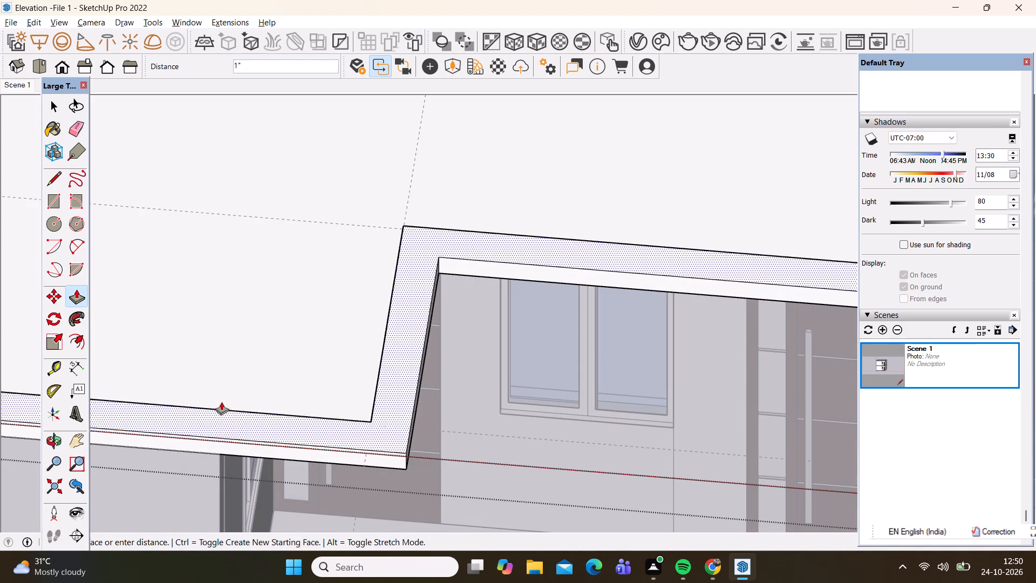
text(1')
key(Return)
Extrude the top face of the merged front and balcony parapet 2" up as a separate band.
scroll(285, 273, down, 3)
middle_drag(308, 434, 305, 410)
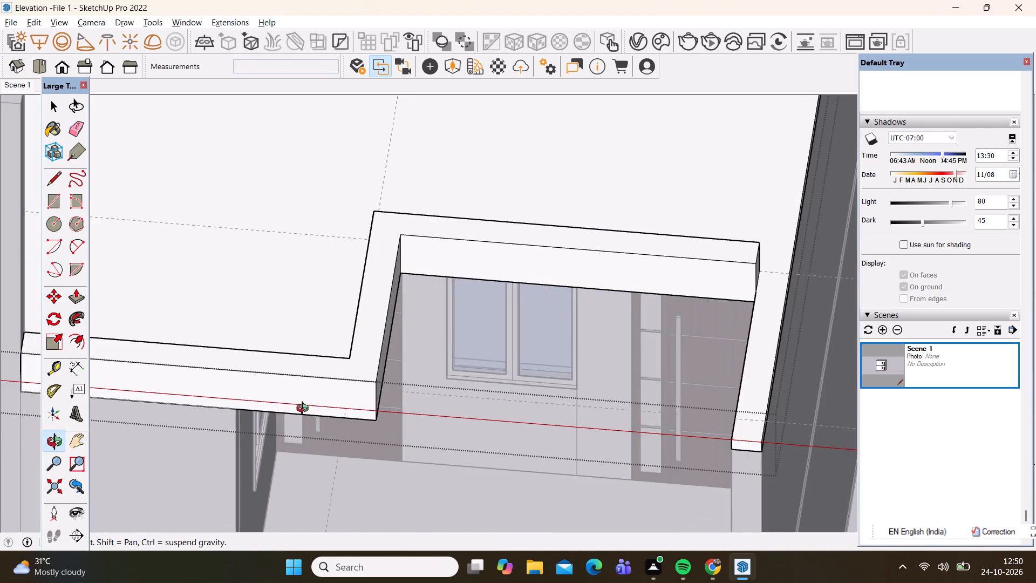
middle_drag(305, 410, 304, 382)
click(281, 296)
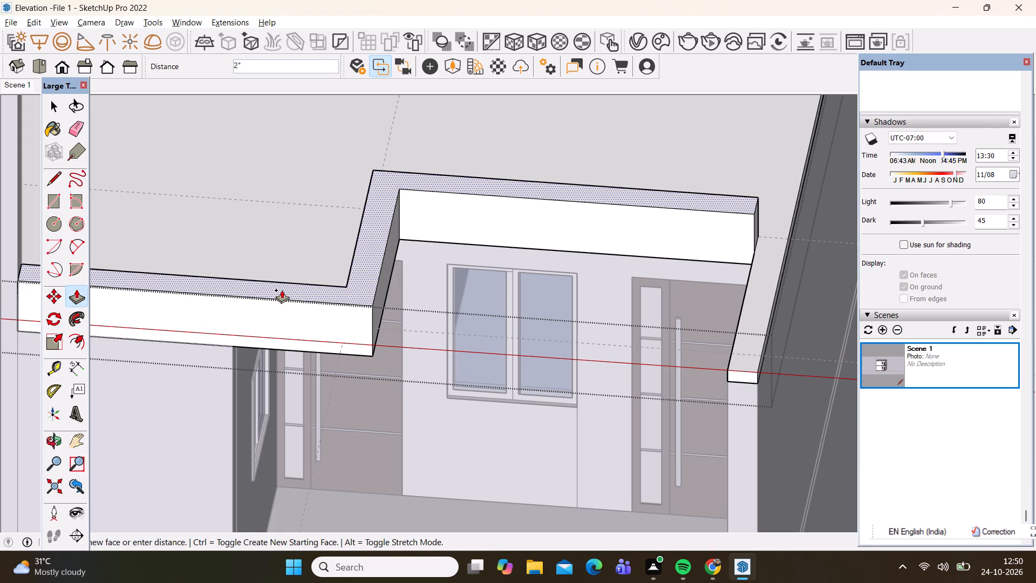
key(2)
key(shift+quotedbl)
key(Return)
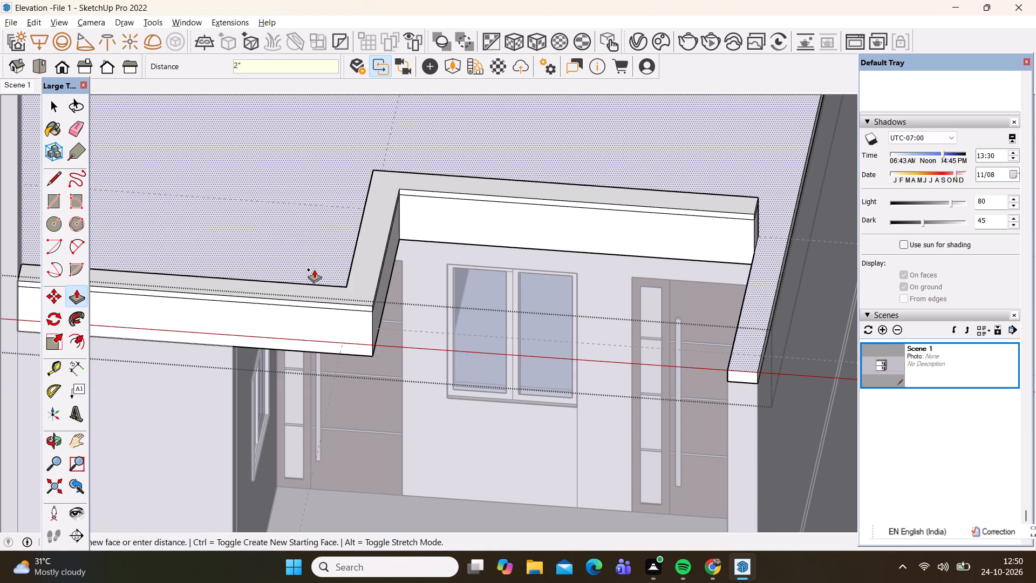
key(space)
Draw a 35' by 9" rectangle on the roof slab along its long side edge, from the front corner to the rear corner.
scroll(285, 263, down, 5)
middle_drag(447, 309, 272, 410)
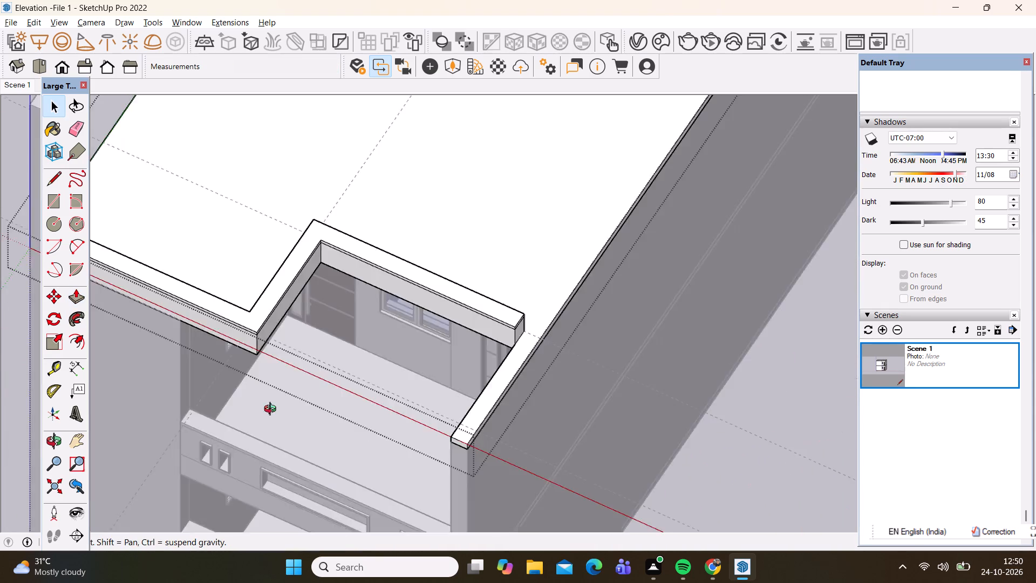
middle_drag(272, 410, 254, 404)
scroll(326, 269, up, 6)
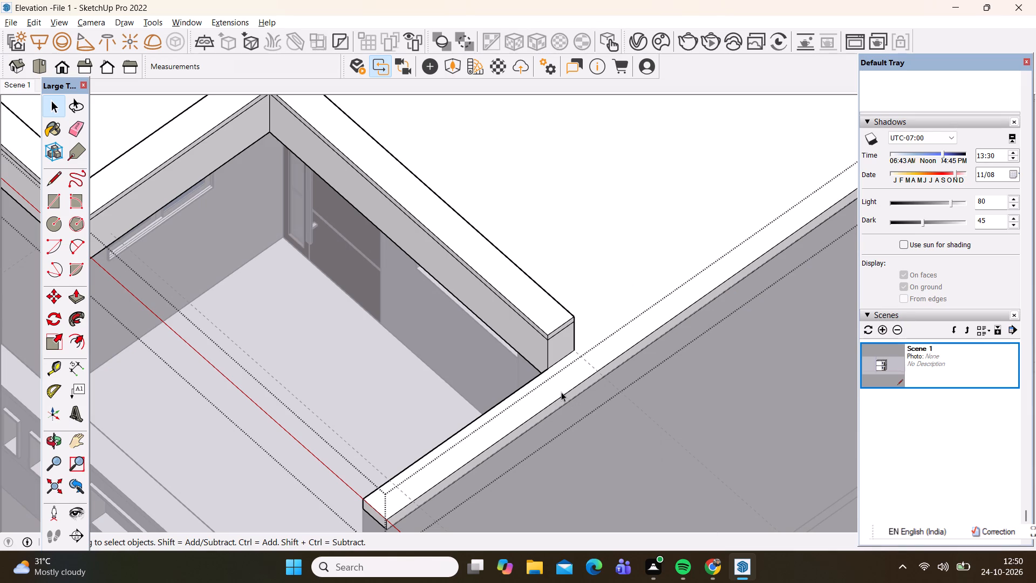
scroll(604, 415, up, 2)
scroll(477, 404, down, 2)
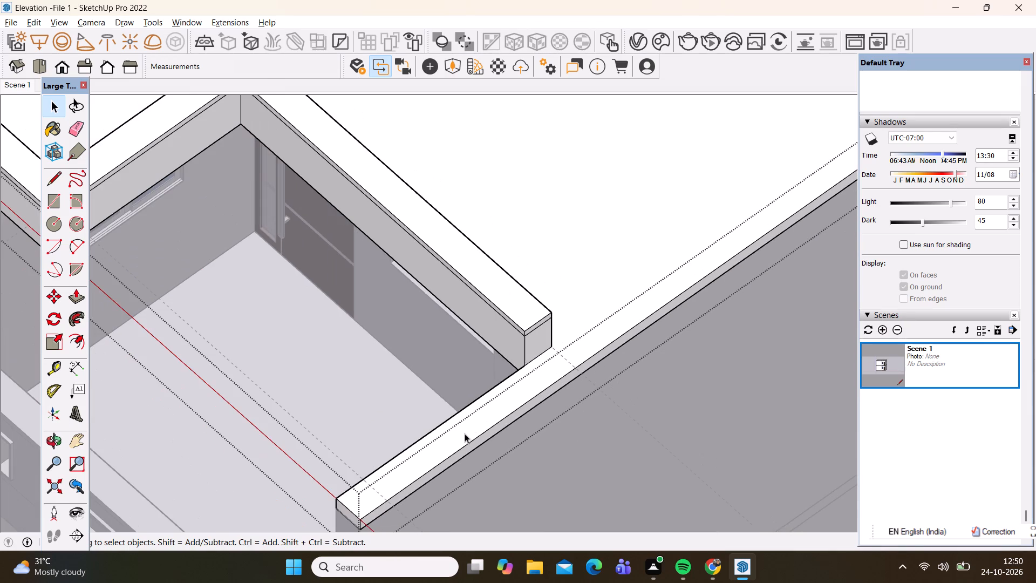
middle_drag(455, 440, 418, 444)
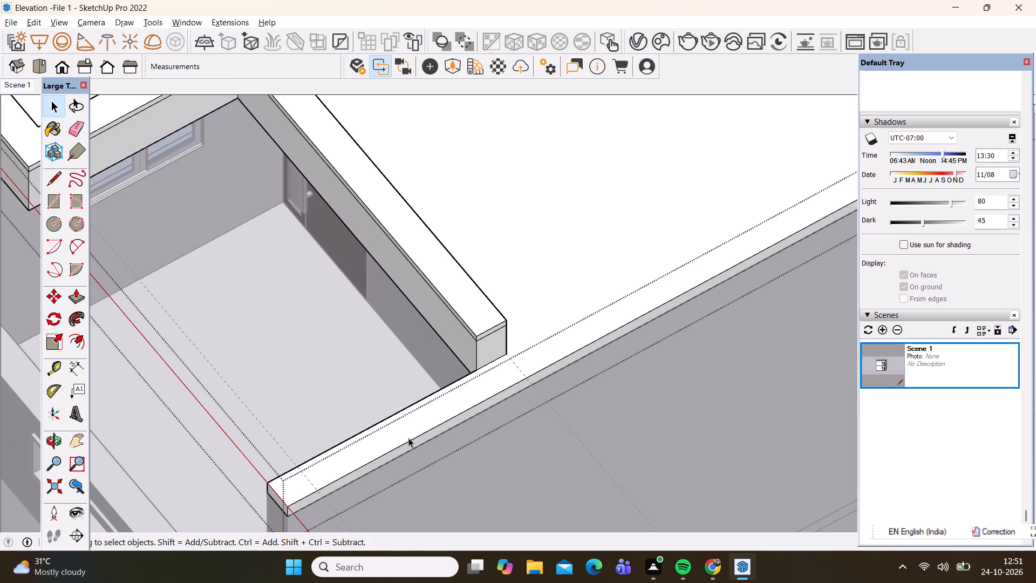
scroll(302, 387, down, 6)
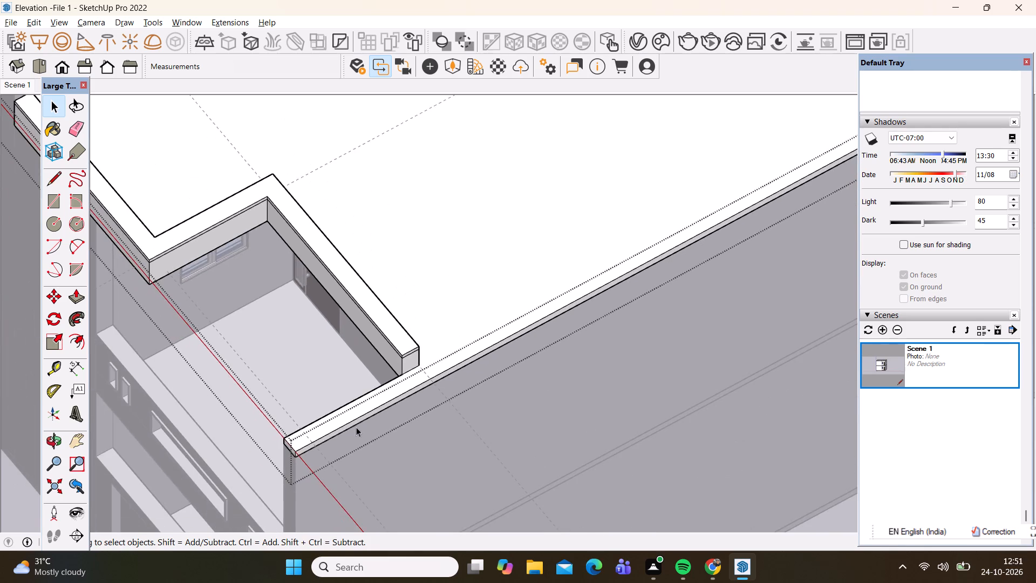
middle_drag(358, 446, 0, 424)
scroll(319, 470, down, 1)
scroll(185, 315, down, 6)
scroll(173, 248, up, 6)
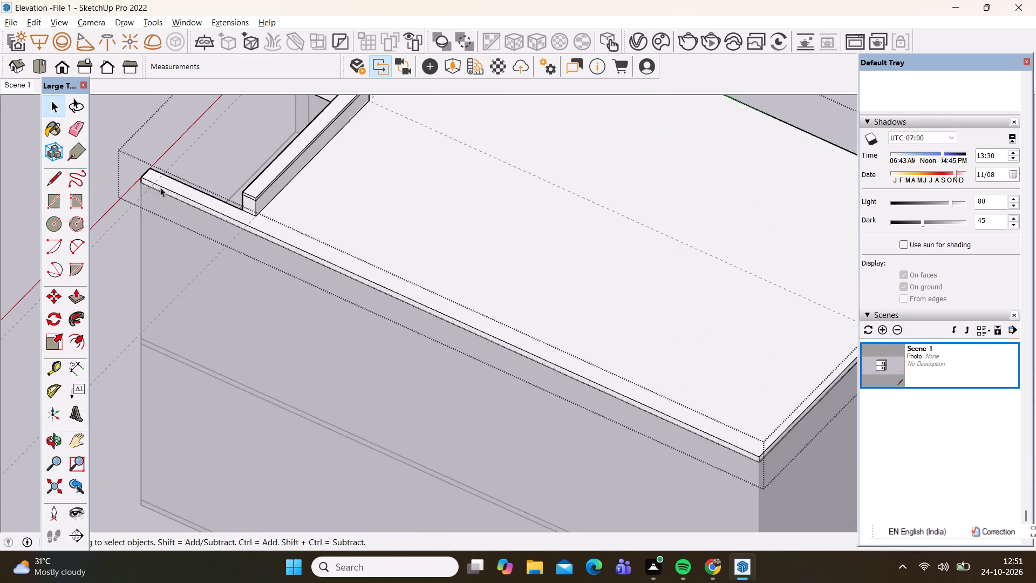
scroll(160, 187, up, 4)
key(r)
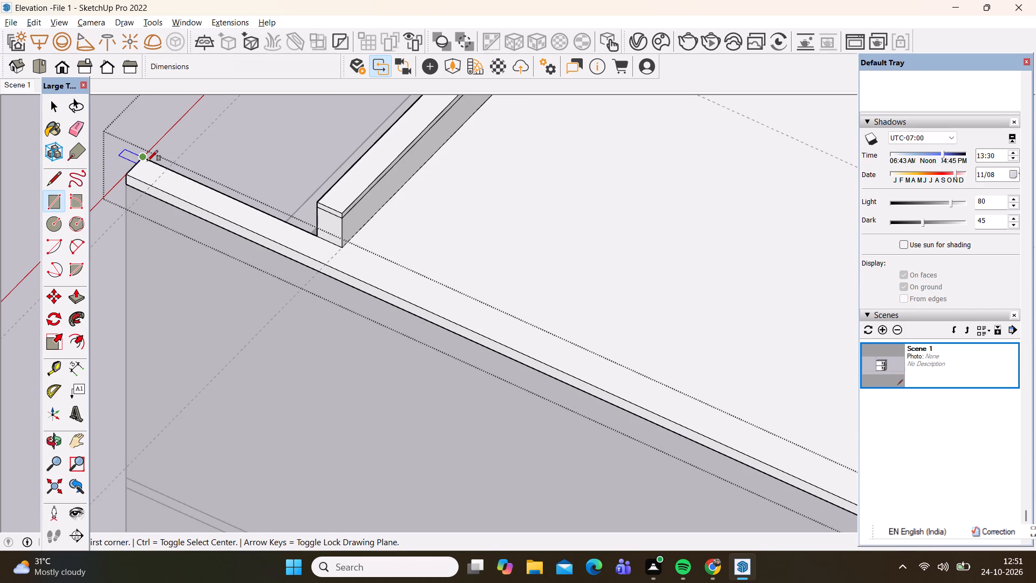
click(147, 161)
scroll(153, 244, down, 11)
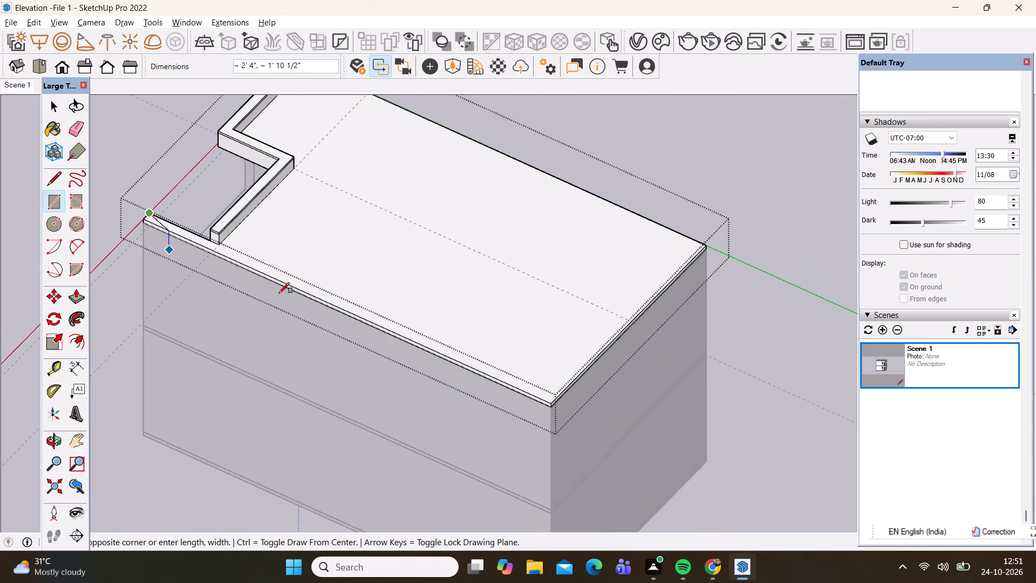
scroll(493, 377, up, 12)
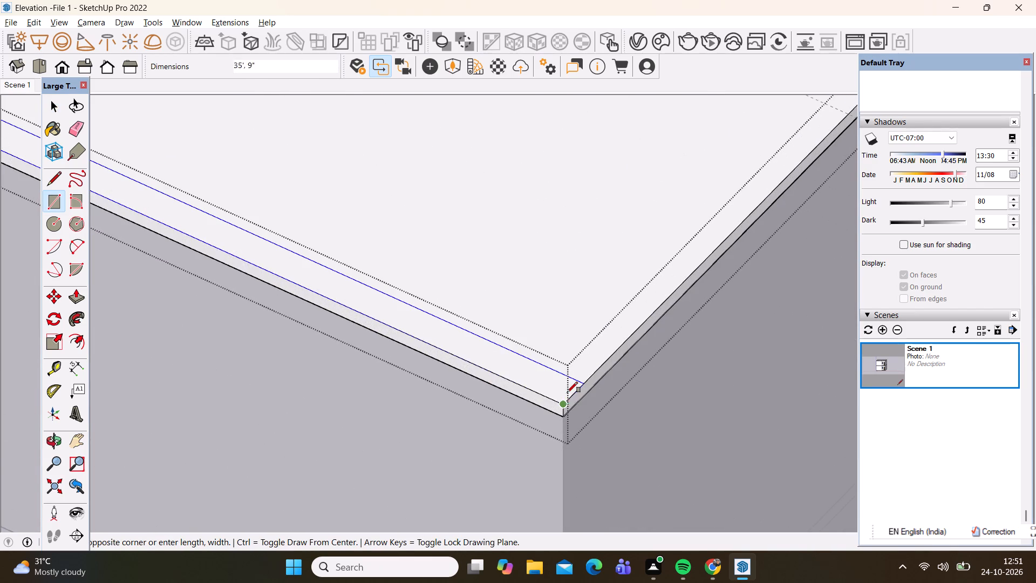
click(565, 403)
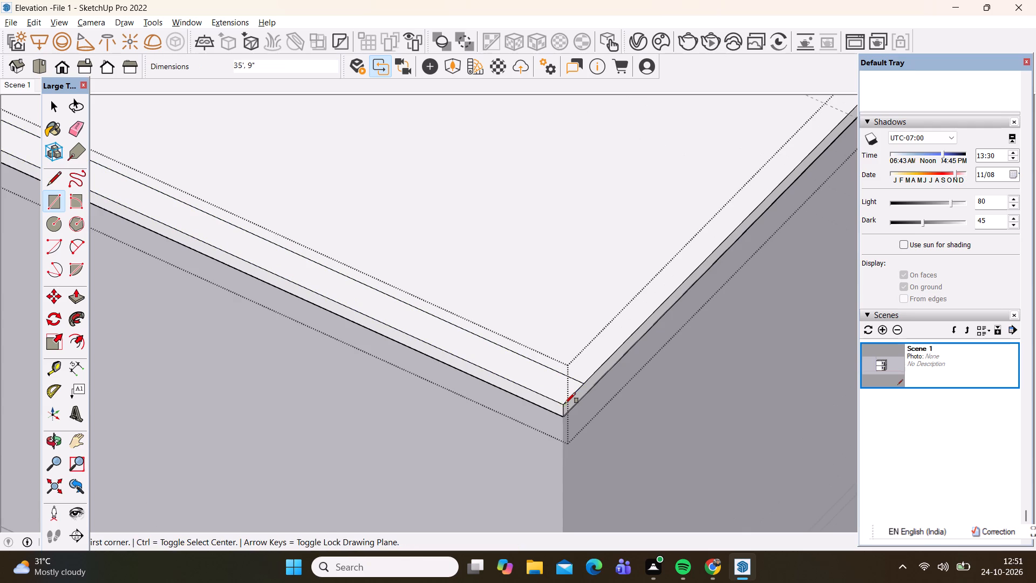
key(space)
Extrude the 9" side strip 3' up from the roof slab to form the side parapet wall.
key(p)
click(528, 374)
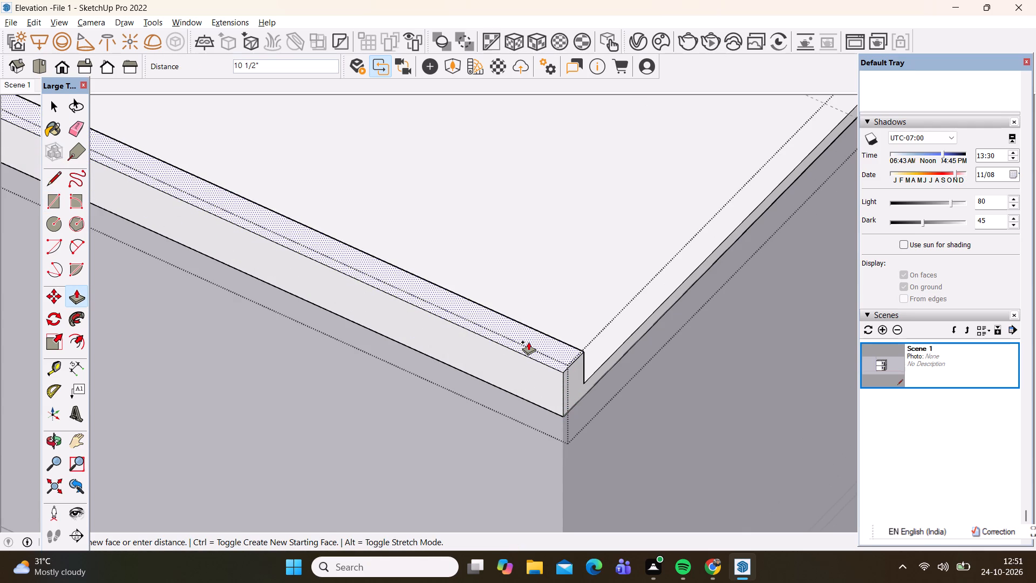
key(3)
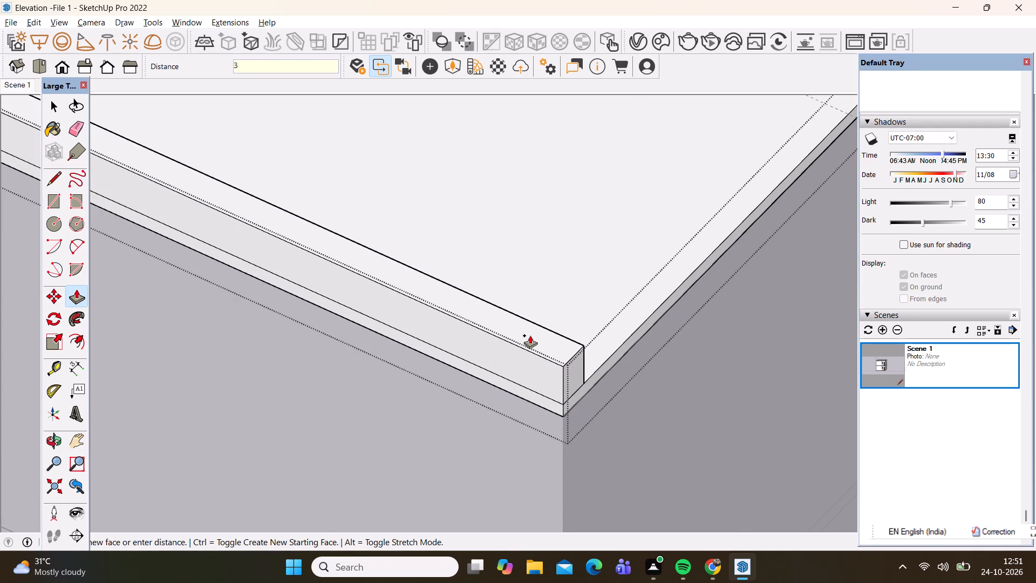
key(apostrophe)
key(Return)
scroll(501, 342, down, 2)
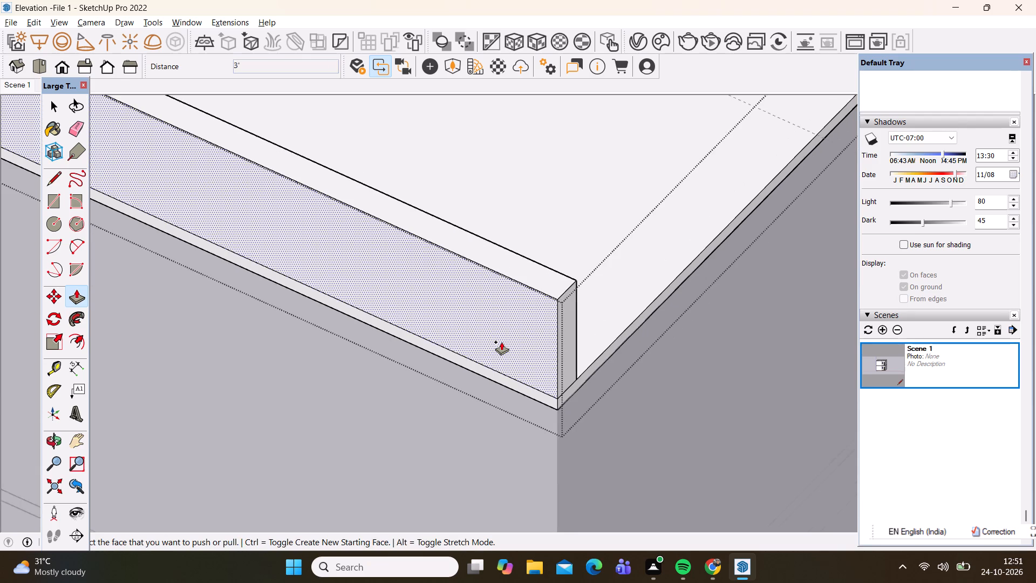
scroll(501, 342, down, 3)
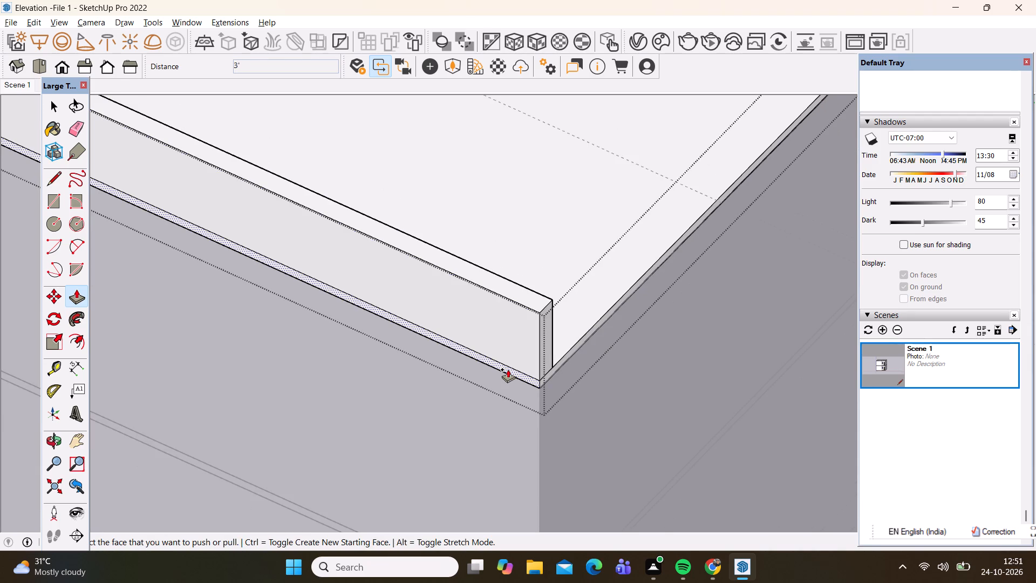
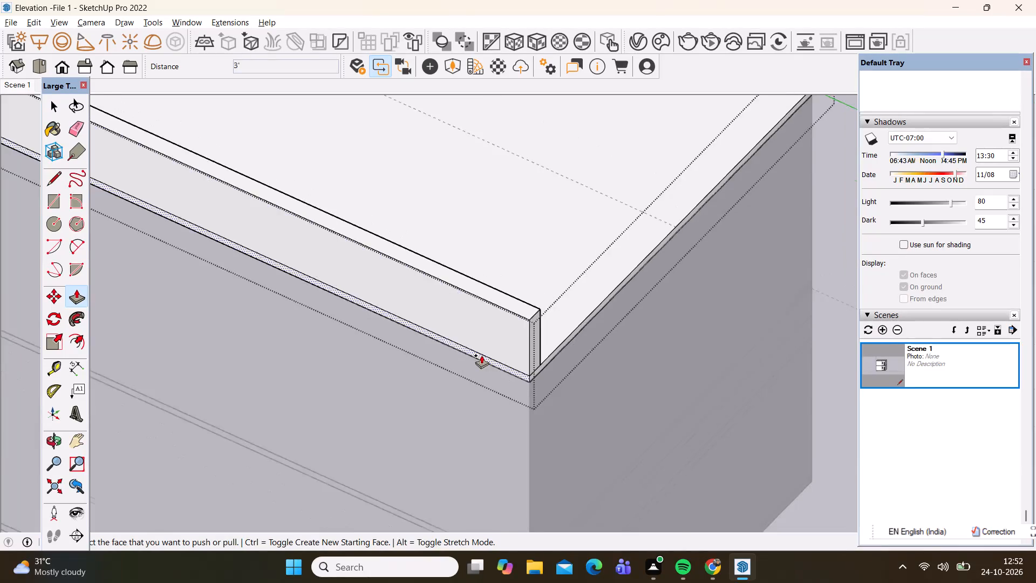
Place a guide 9" in from the rear end edge on the inner face of the side parapet wall.
scroll(535, 382, down, 1)
middle_drag(535, 386, 285, 383)
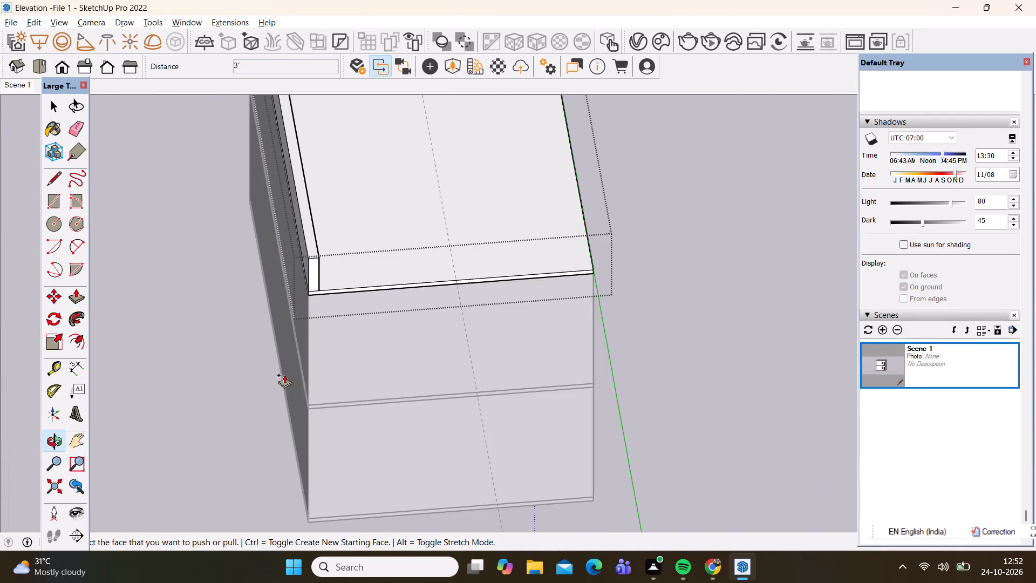
scroll(287, 368, down, 6)
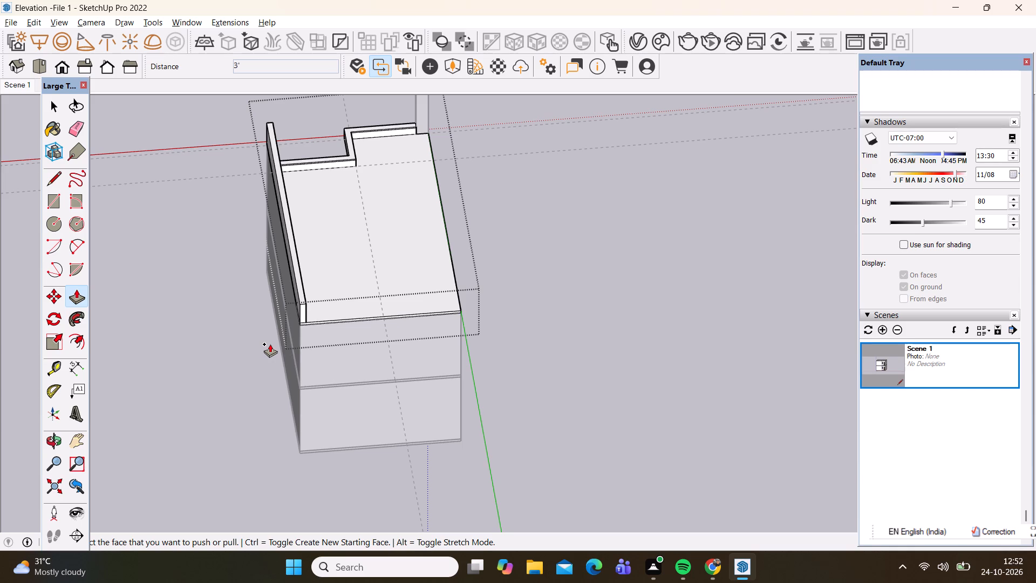
scroll(269, 343, down, 2)
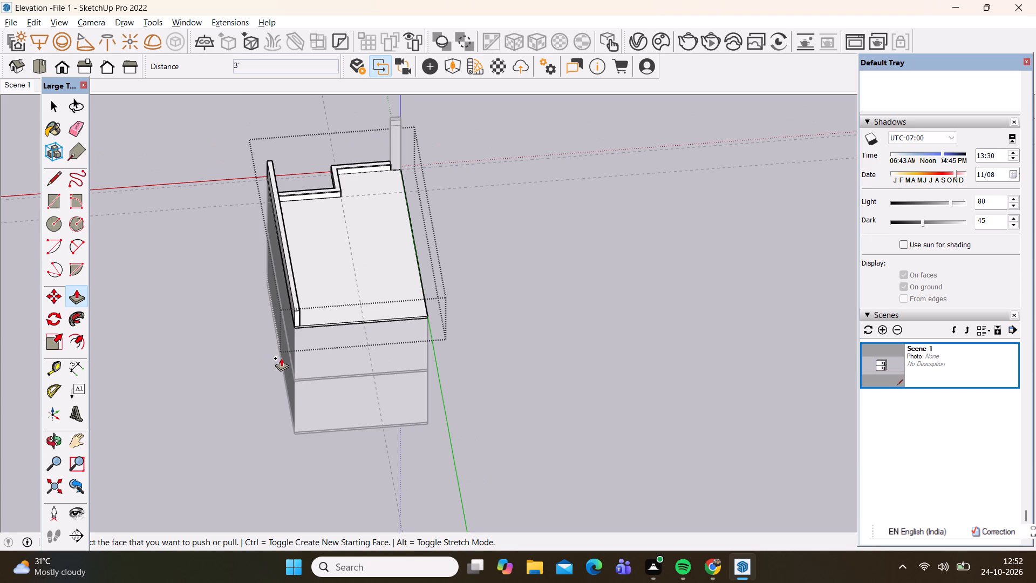
scroll(356, 248, up, 3)
key(space)
scroll(285, 337, up, 3)
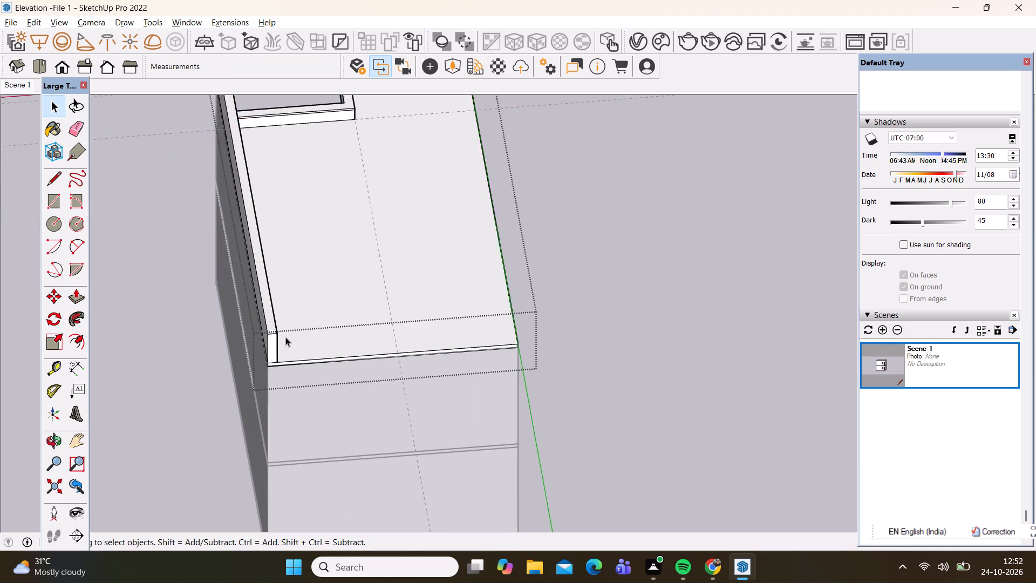
scroll(285, 337, up, 1)
middle_drag(322, 383, 149, 355)
scroll(146, 186, up, 10)
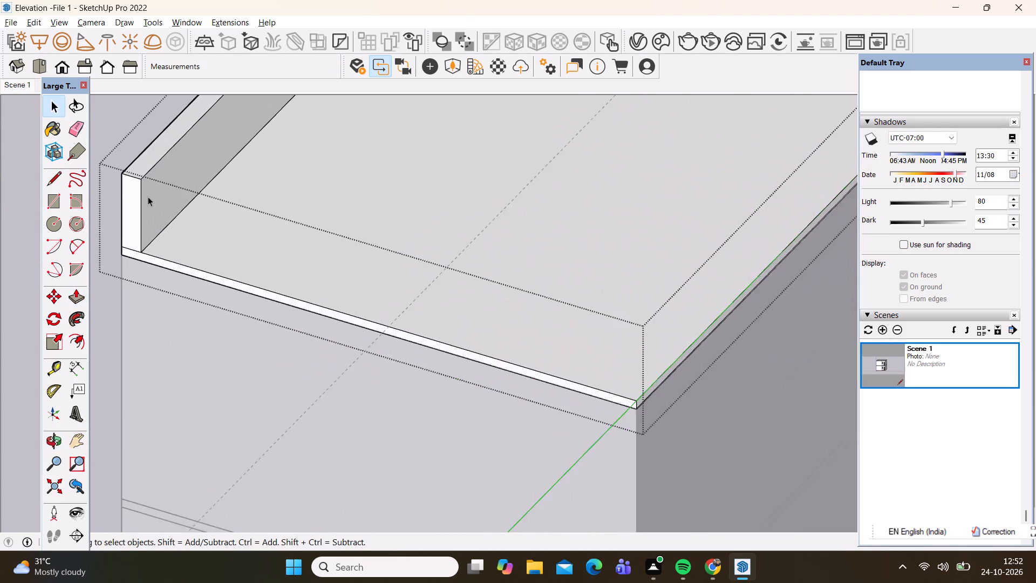
scroll(148, 196, up, 1)
middle_drag(203, 308, 146, 275)
scroll(152, 283, down, 13)
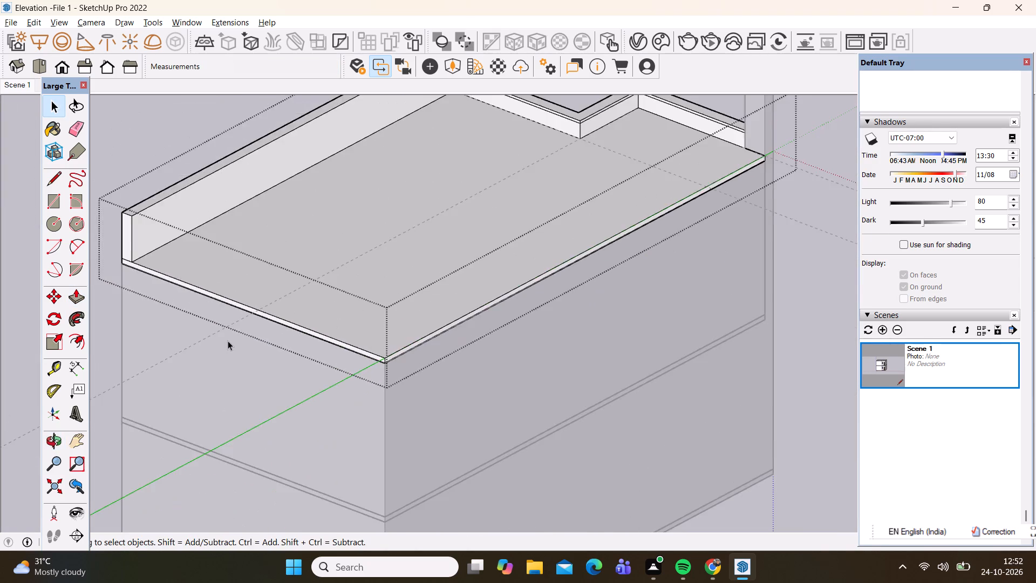
scroll(228, 341, down, 2)
scroll(188, 261, up, 13)
middle_drag(174, 304, 165, 289)
scroll(174, 304, down, 1)
scroll(168, 187, up, 7)
key(t)
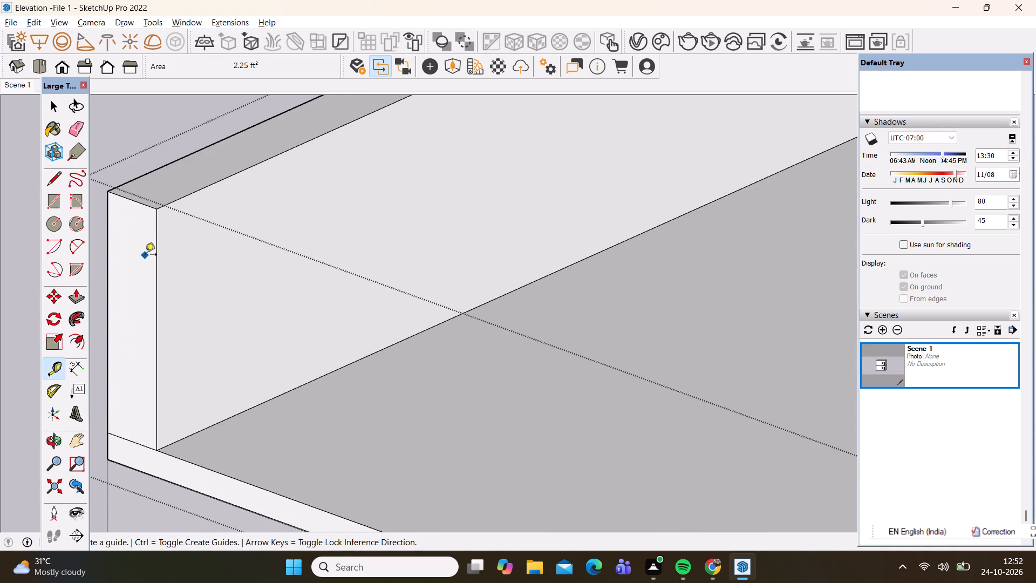
click(155, 265)
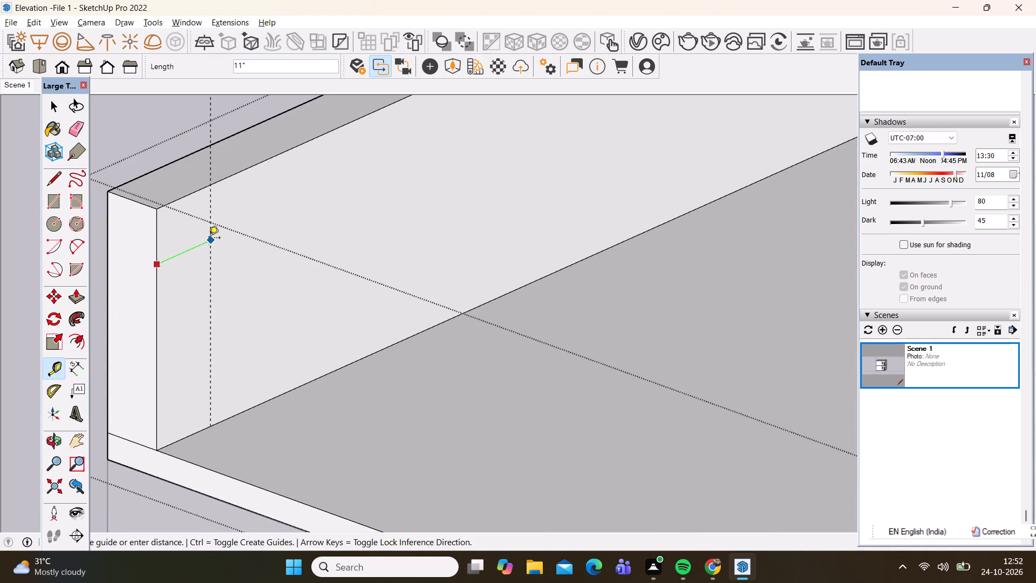
key(9)
key(shift+quotedbl)
key(Return)
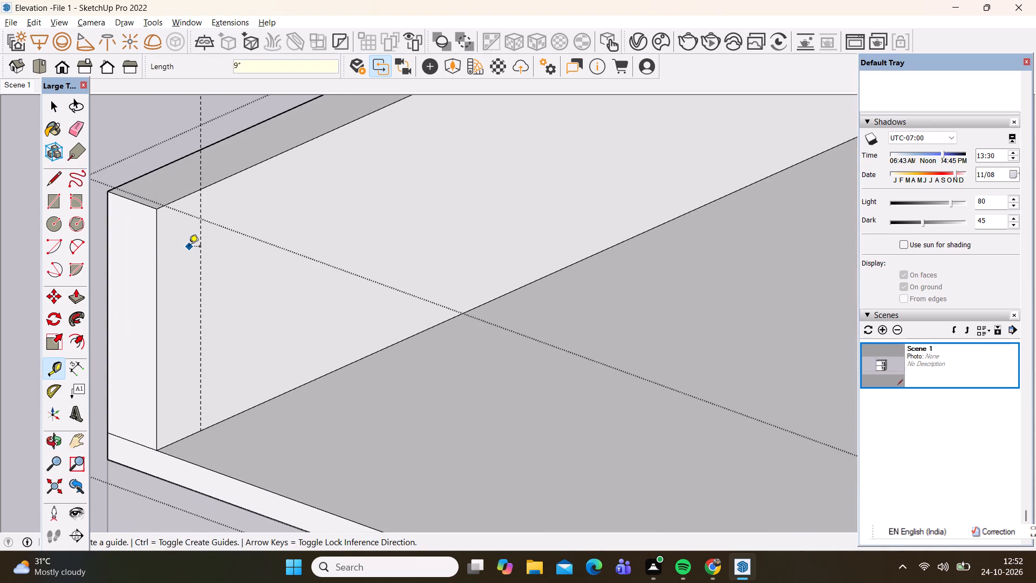
Draw a 3' by 9" rectangle on the side parapet's inner face, between its rear end edge and the guide.
key(r)
click(156, 211)
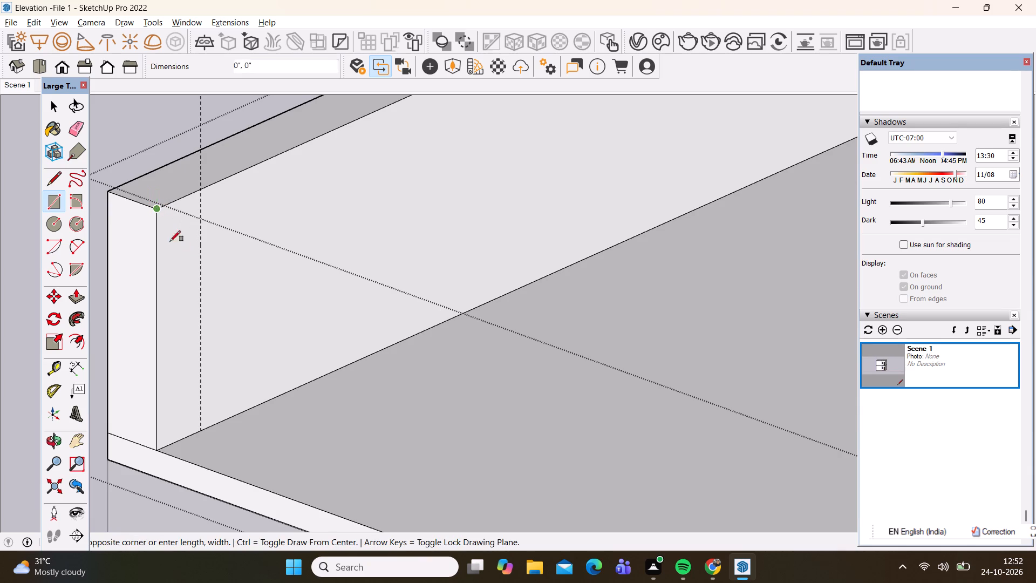
click(202, 428)
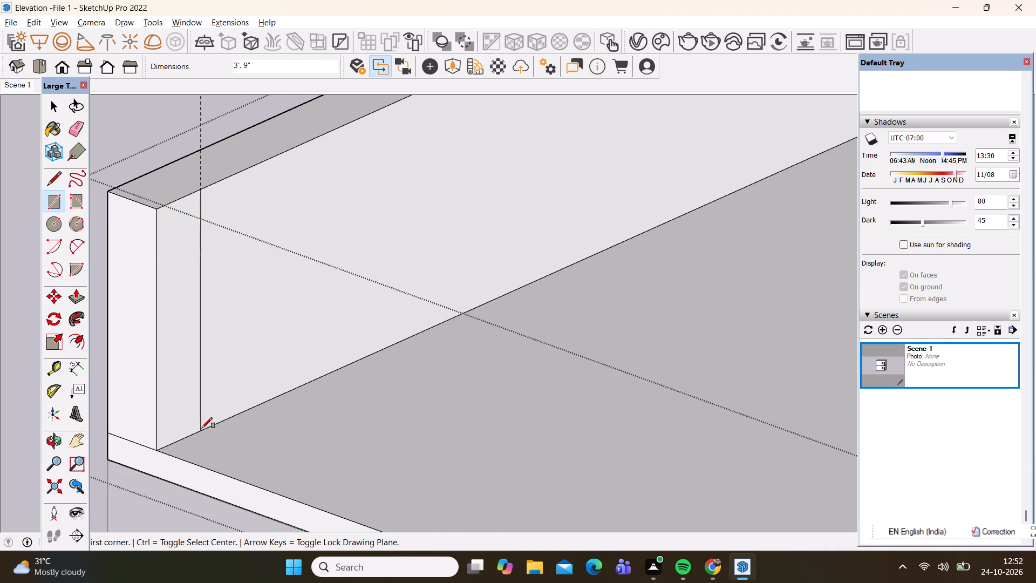
key(space)
Extrude the 3' by 9" face along the slab's rear edge to the opposite corner to form the rear parapet.
key(p)
click(182, 369)
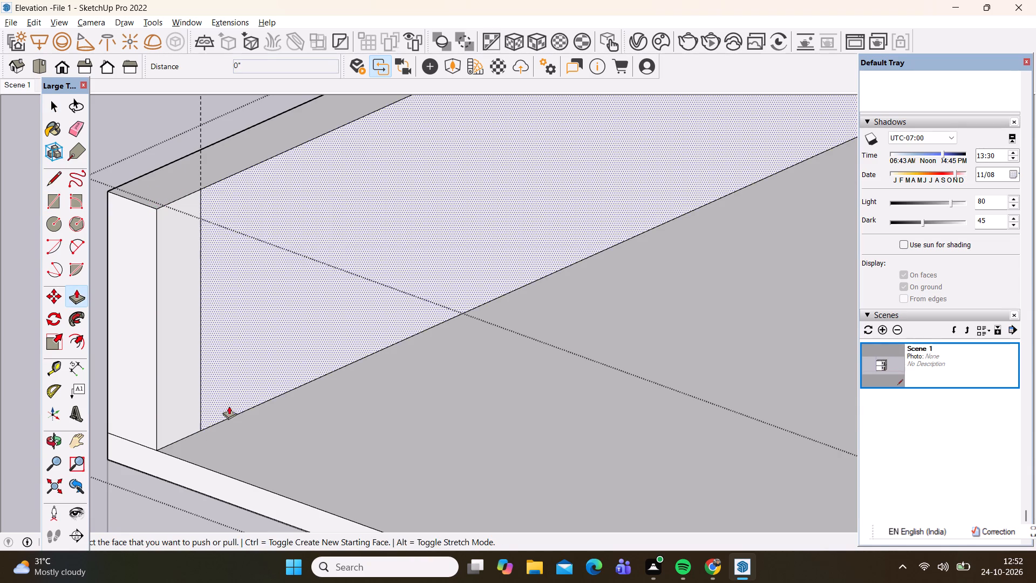
drag(181, 378, 185, 384)
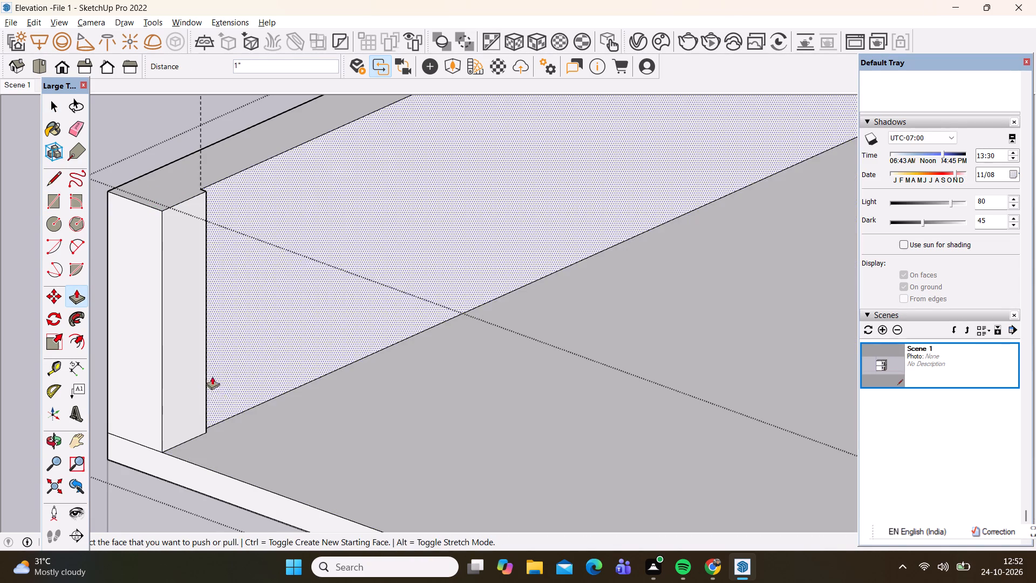
drag(189, 368, 329, 489)
scroll(329, 489, down, 6)
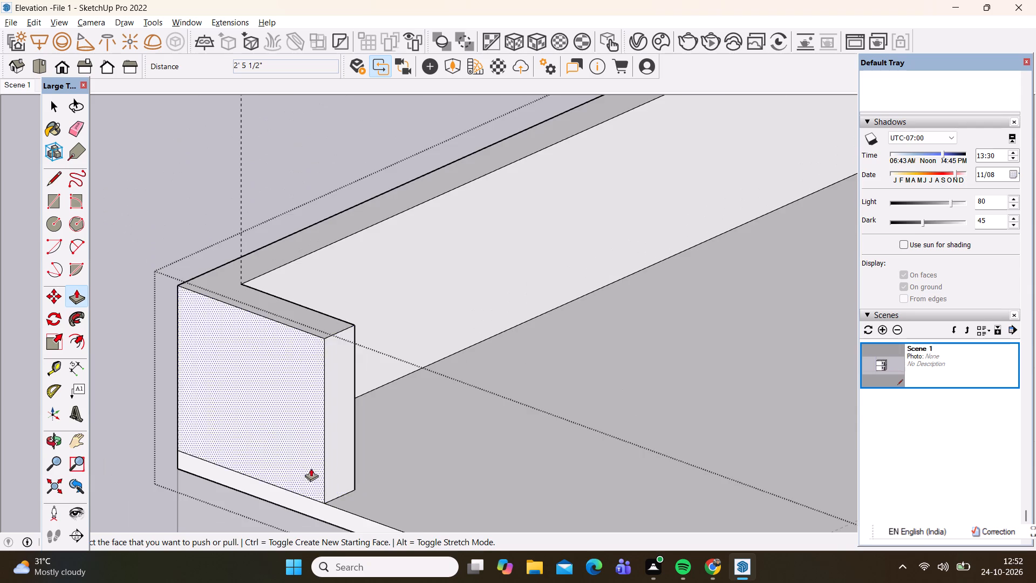
scroll(311, 468, down, 14)
scroll(249, 419, down, 7)
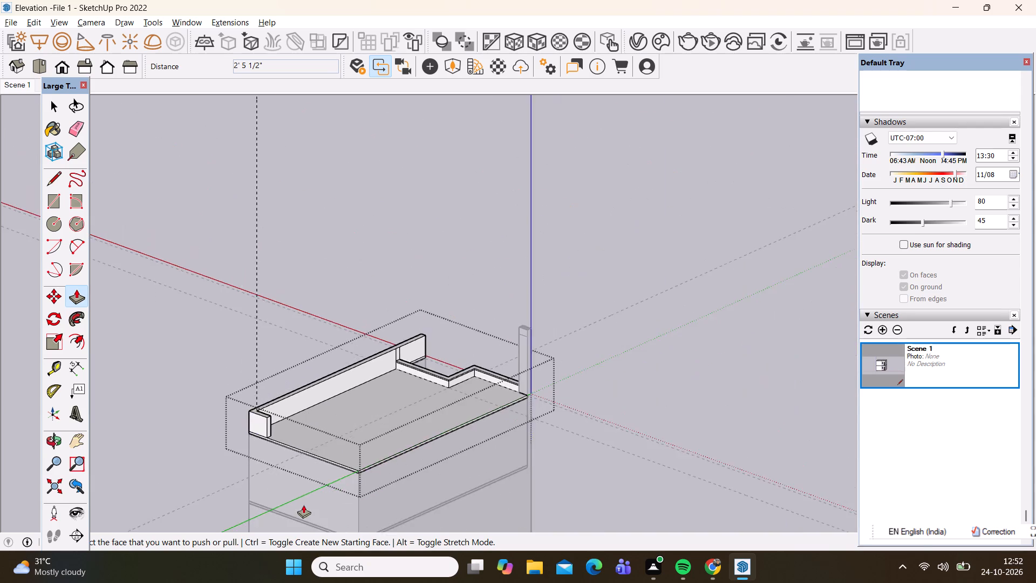
scroll(305, 504, up, 9)
middle_drag(370, 474, 326, 452)
scroll(209, 266, up, 3)
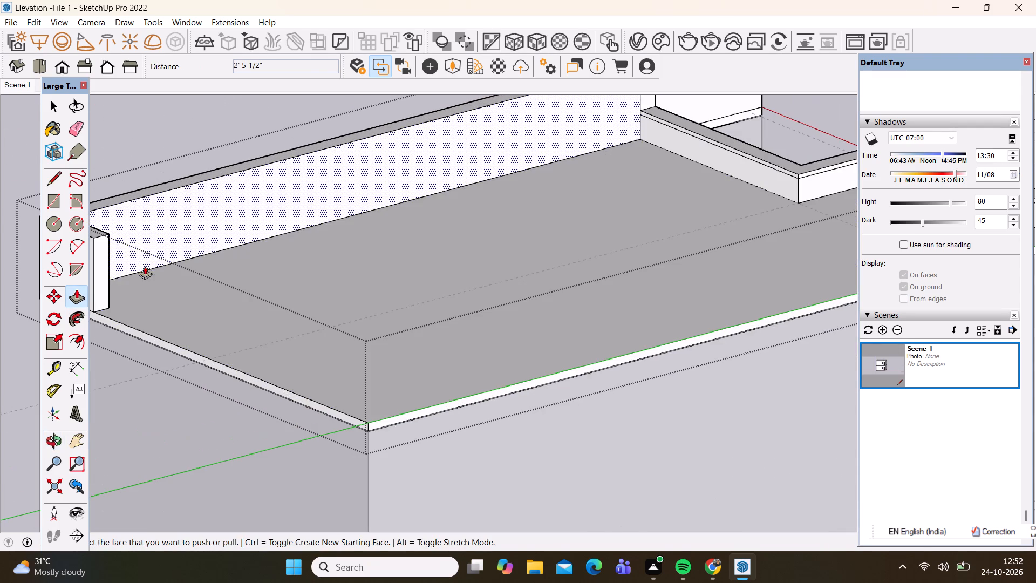
drag(105, 271, 349, 425)
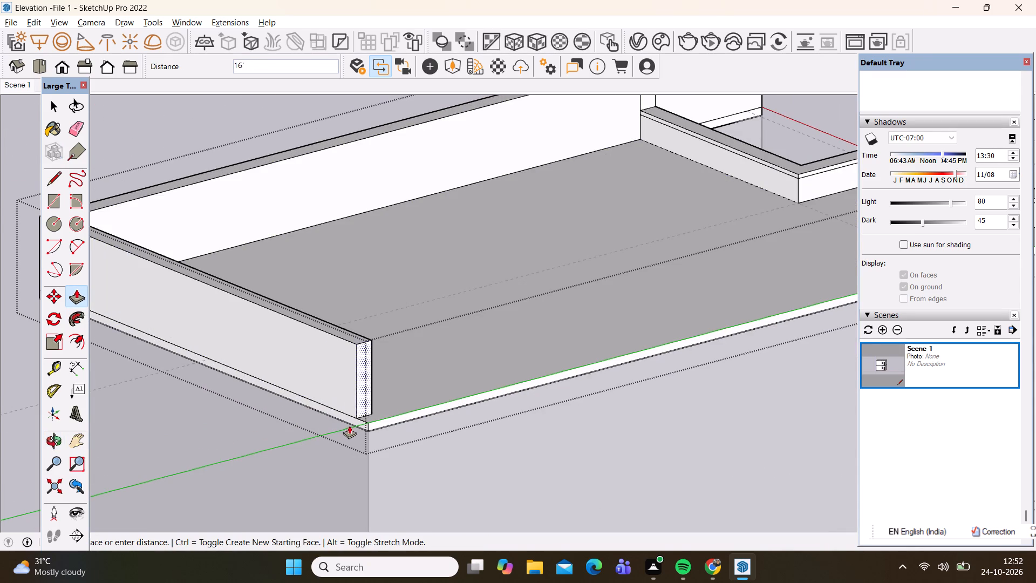
drag(349, 425, 366, 422)
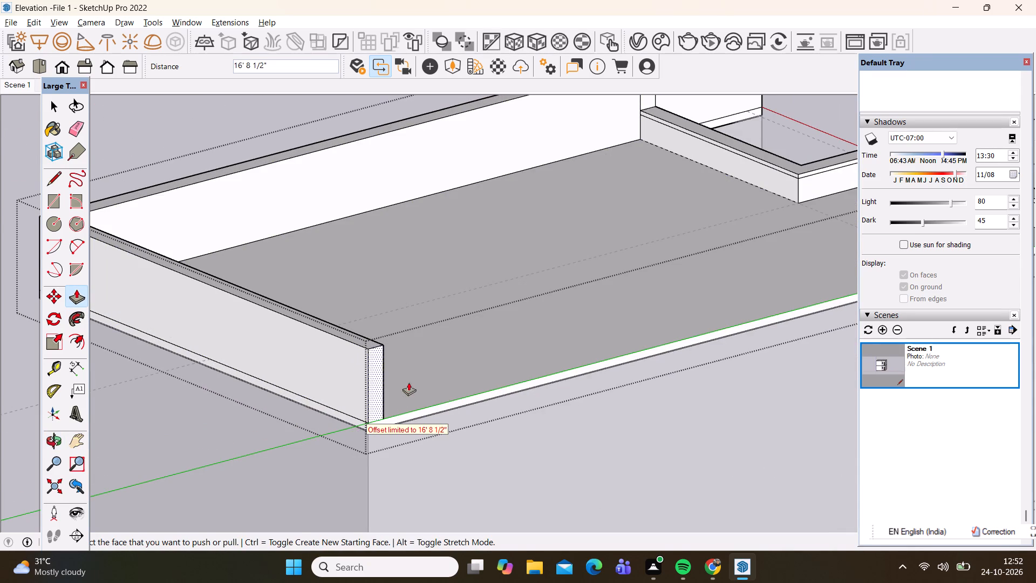
Place a guide 9" in from the open end edge on the inner face of the rear parapet wall.
scroll(407, 383, up, 4)
middle_drag(546, 410, 347, 420)
scroll(410, 324, down, 8)
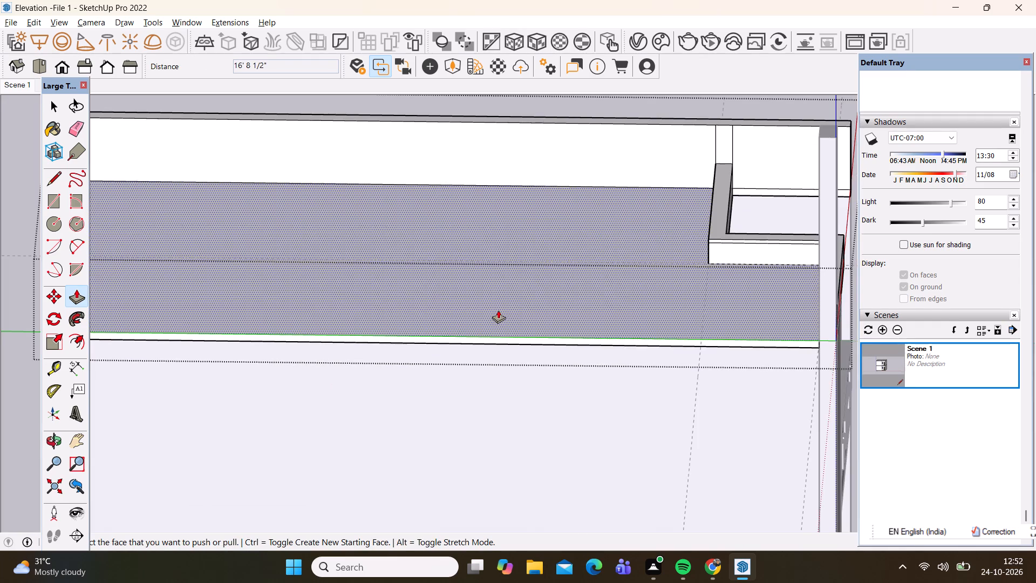
scroll(200, 276, down, 8)
middle_drag(298, 326, 91, 317)
scroll(284, 338, down, 1)
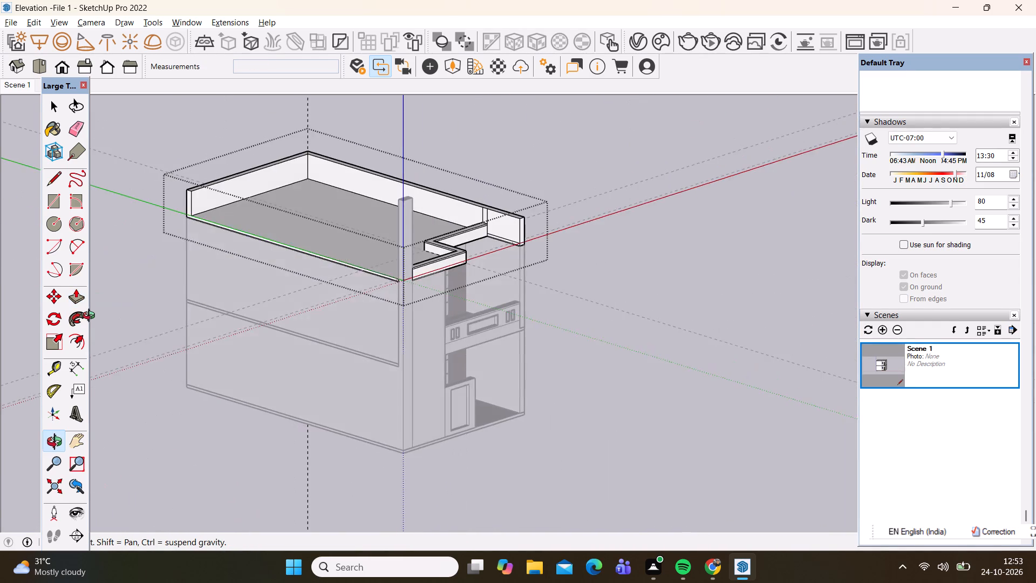
middle_drag(91, 317, 91, 316)
scroll(225, 192, up, 9)
middle_drag(302, 291, 226, 283)
scroll(234, 187, up, 3)
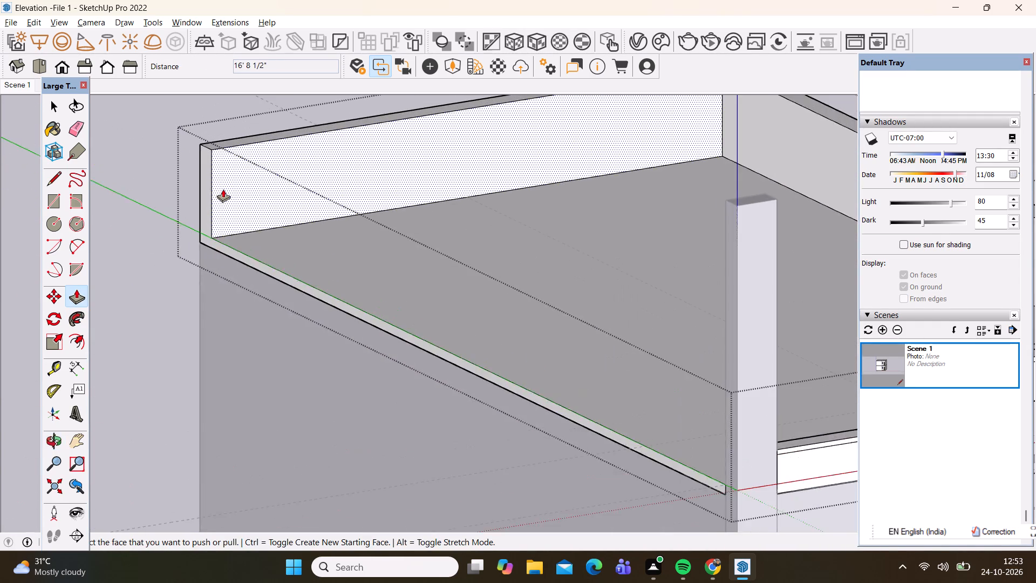
scroll(223, 189, up, 2)
key(space)
key(space)
key(t)
scroll(203, 188, up, 3)
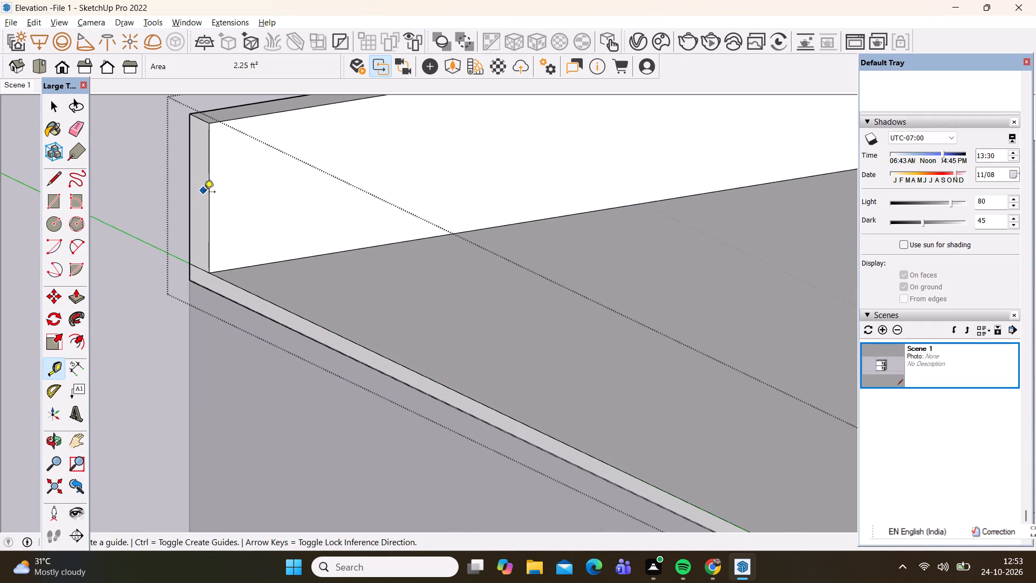
click(207, 194)
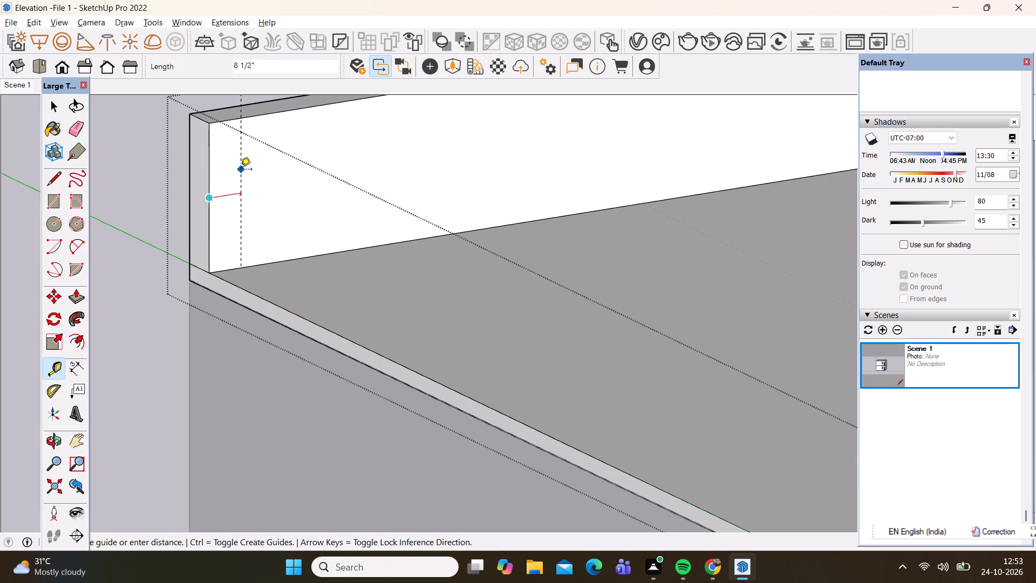
key(9)
key(shift+quotedbl)
key(Return)
key(space)
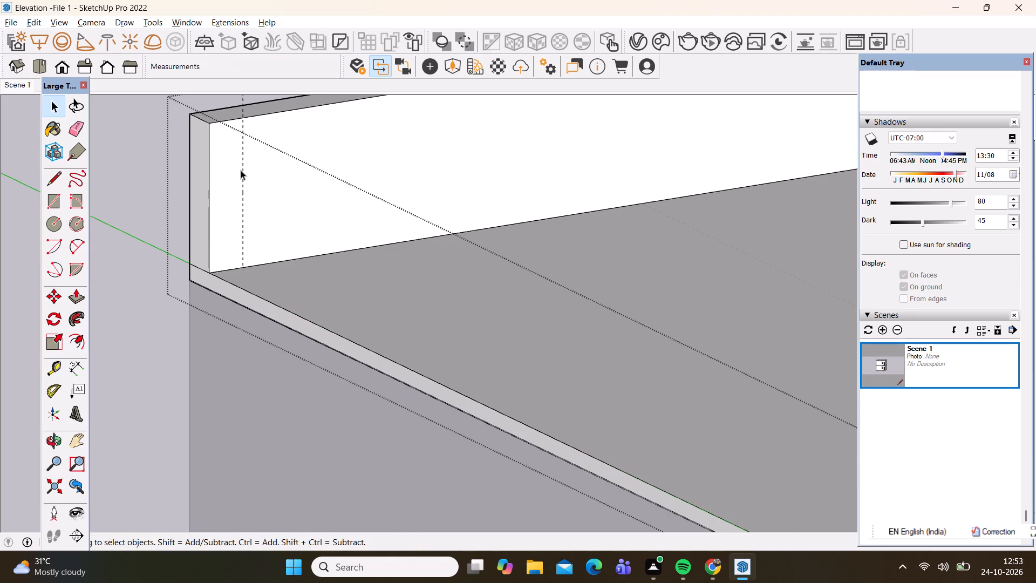
Draw a 3' by 9" rectangle on the rear parapet's inner face, between its open end edge and the guide.
text(r)
click(209, 126)
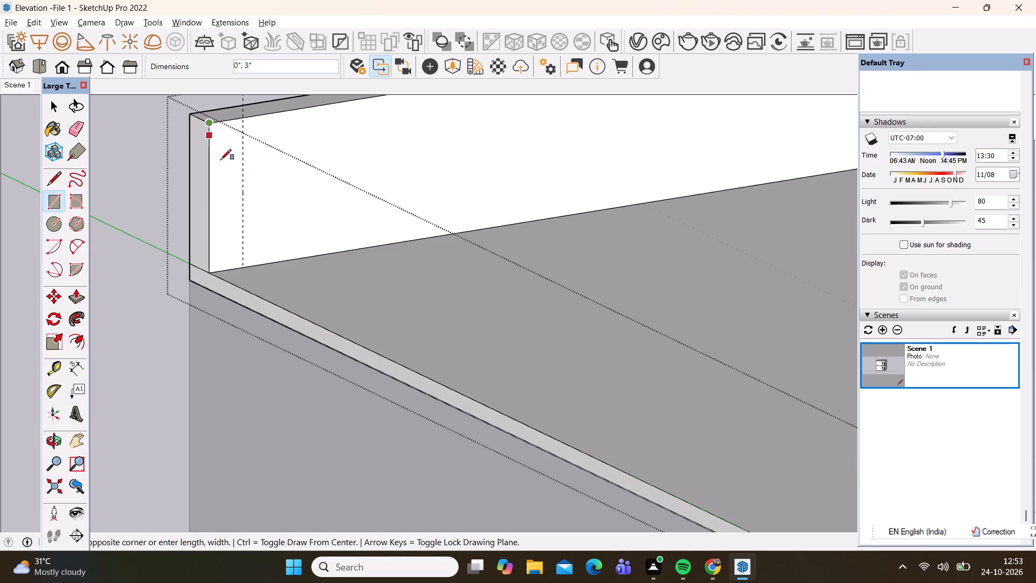
click(240, 265)
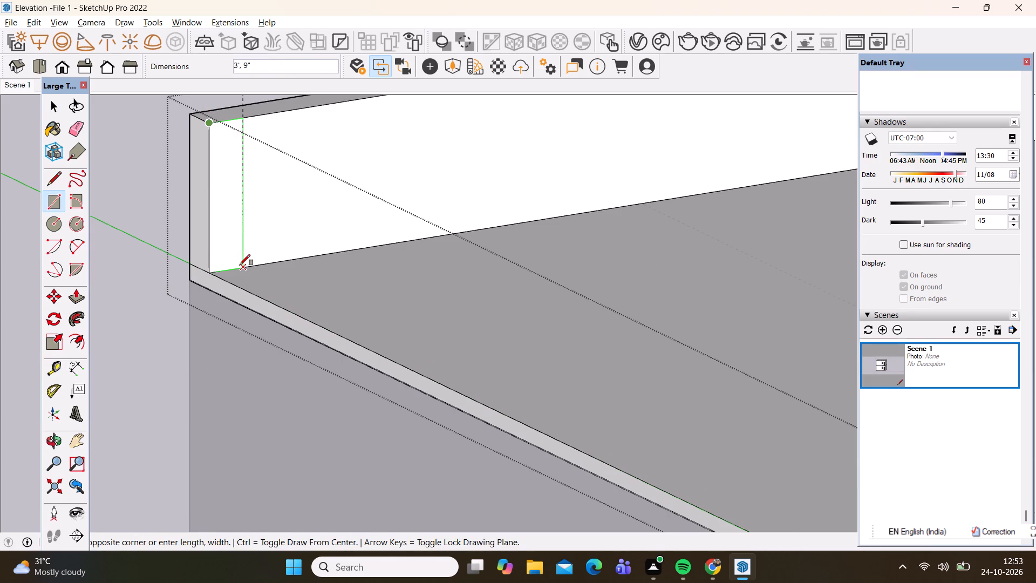
key(space)
Extrude the 3' by 9" face 33' 6" along the slab's remaining long edge to the front corner column, and exit the roof group.
key(p)
click(233, 241)
scroll(335, 324, down, 4)
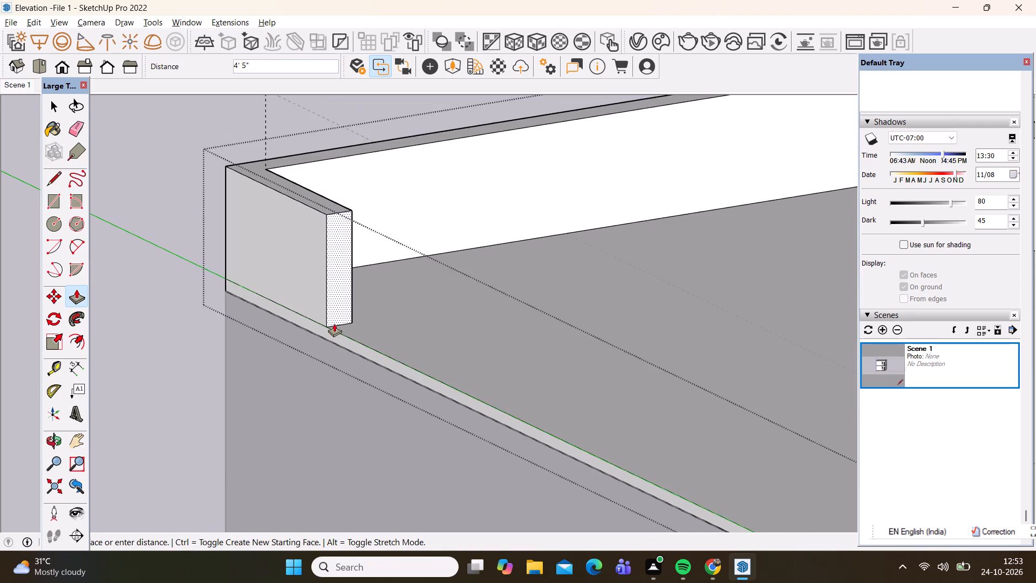
scroll(334, 323, down, 8)
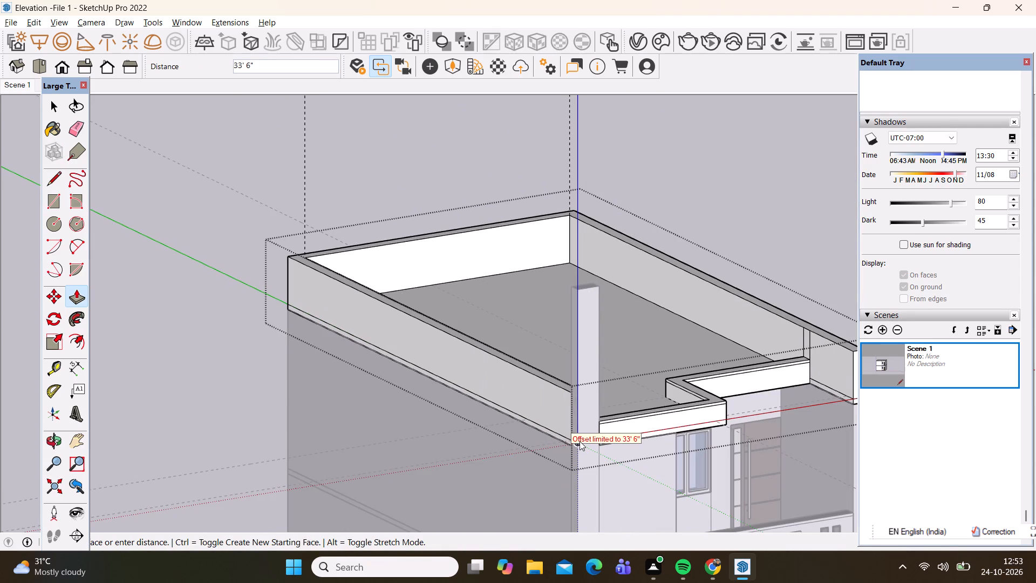
scroll(569, 434, up, 17)
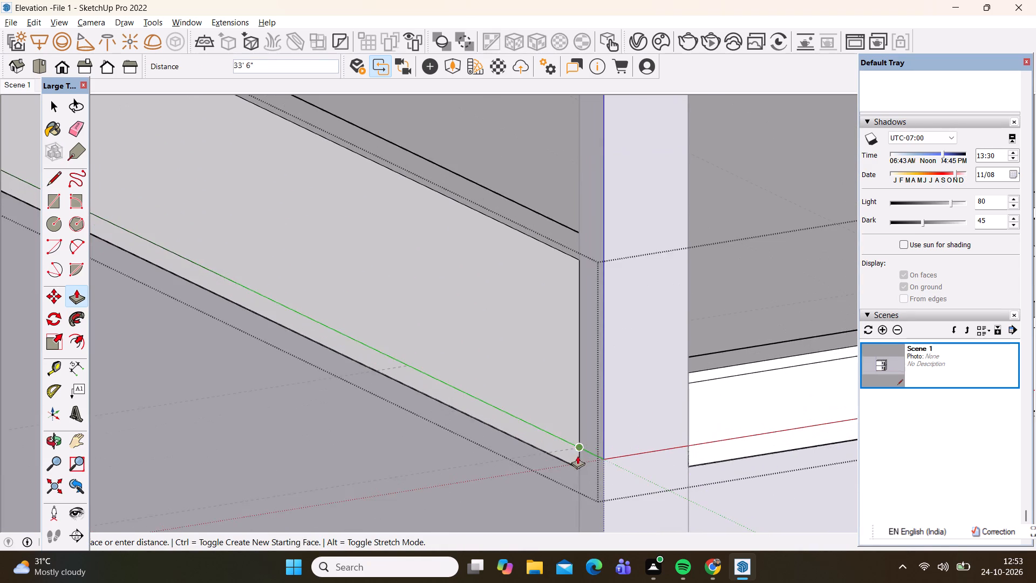
click(580, 444)
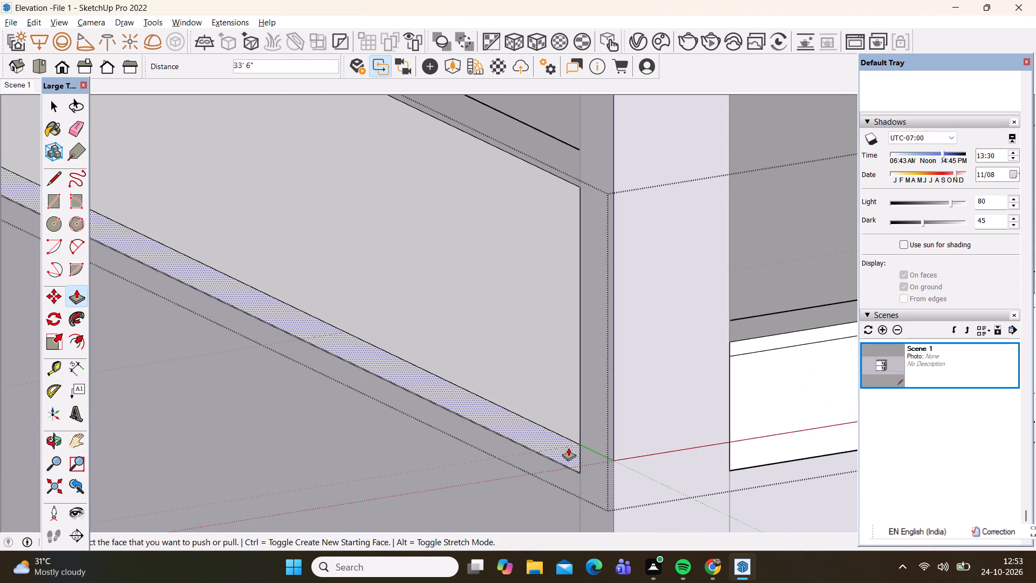
key(space)
scroll(422, 257, down, 9)
middle_drag(378, 348, 578, 380)
scroll(391, 291, down, 4)
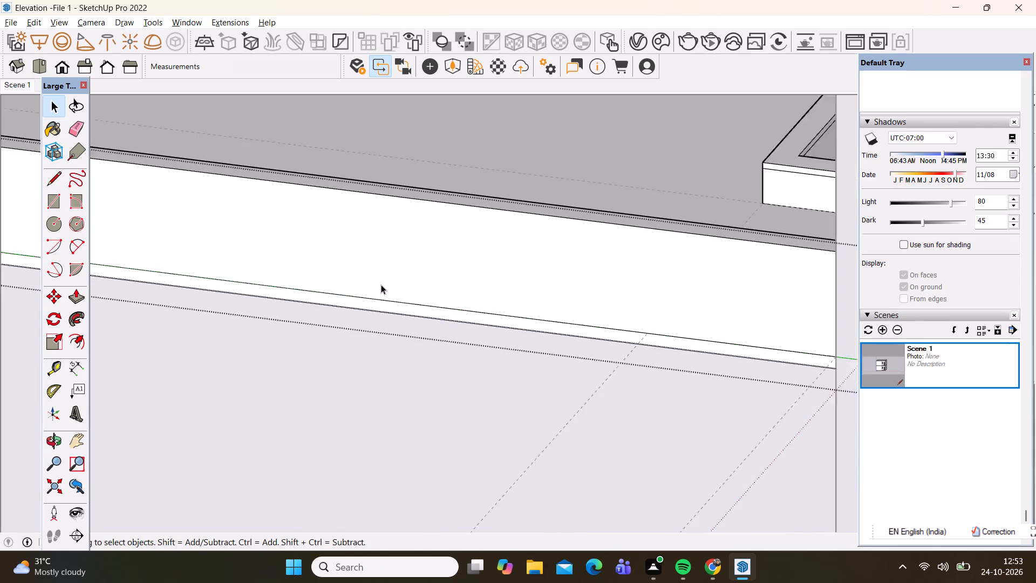
scroll(381, 284, down, 4)
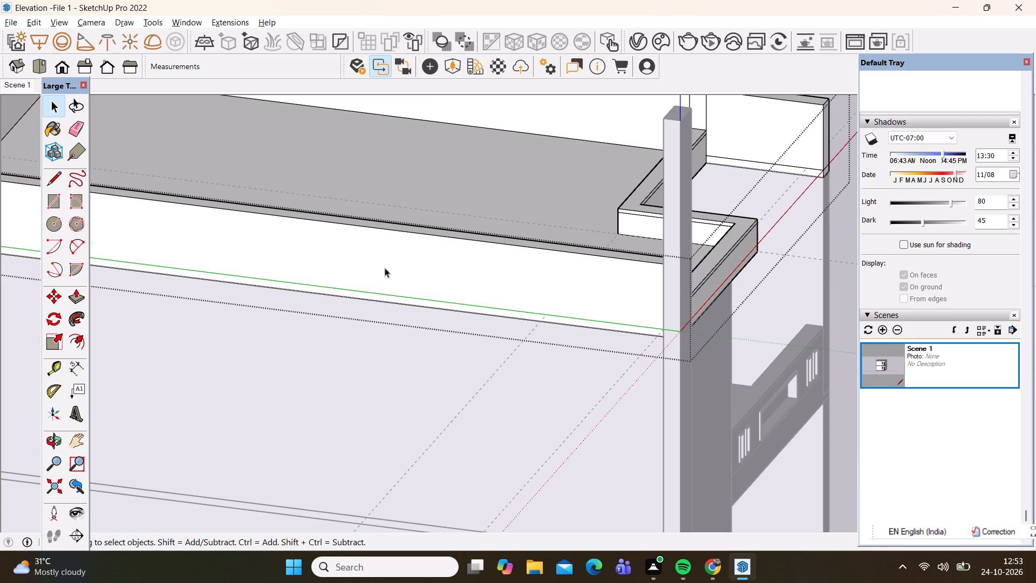
scroll(276, 141, down, 11)
scroll(445, 321, down, 1)
middle_drag(441, 324, 133, 328)
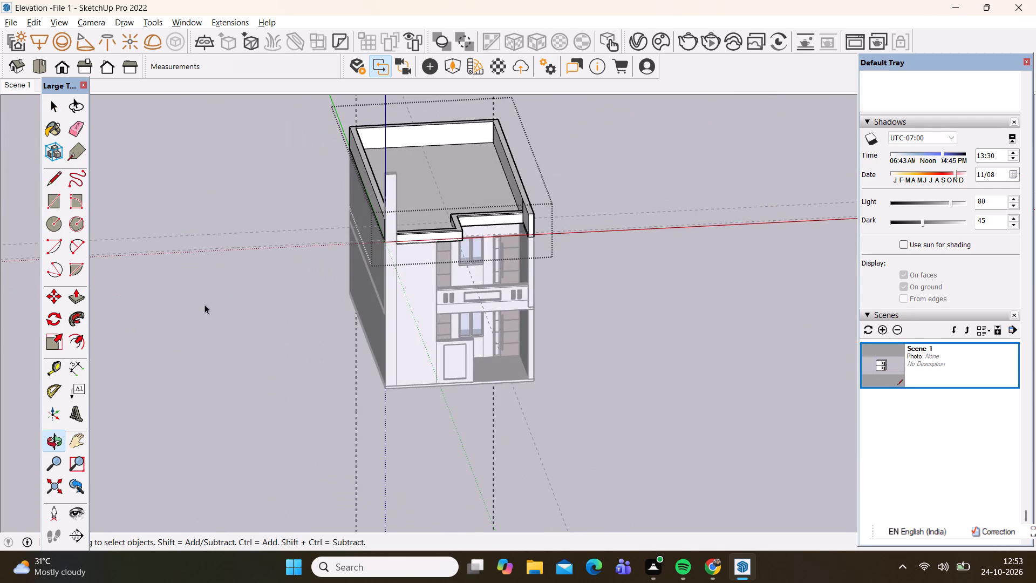
click(205, 302)
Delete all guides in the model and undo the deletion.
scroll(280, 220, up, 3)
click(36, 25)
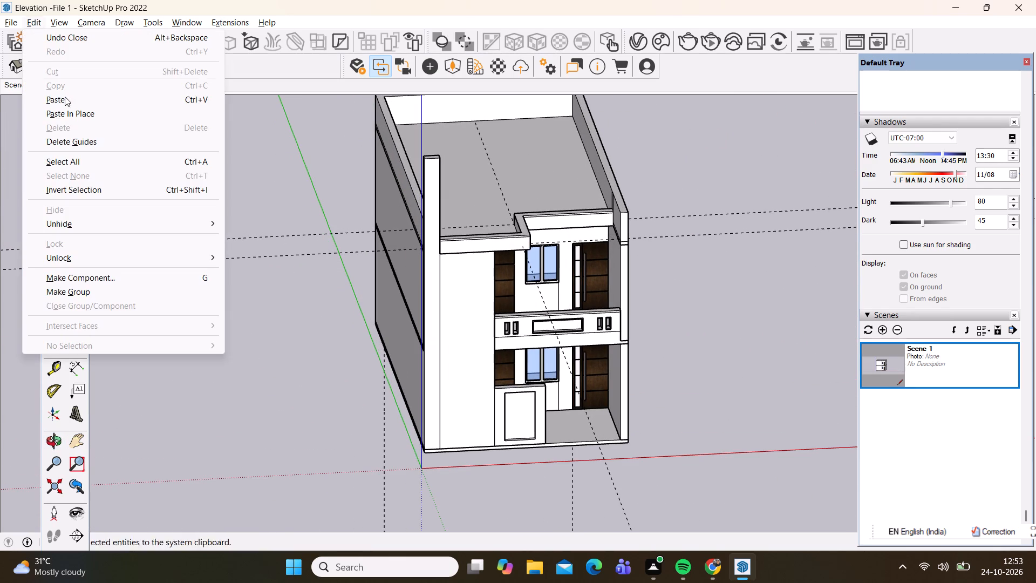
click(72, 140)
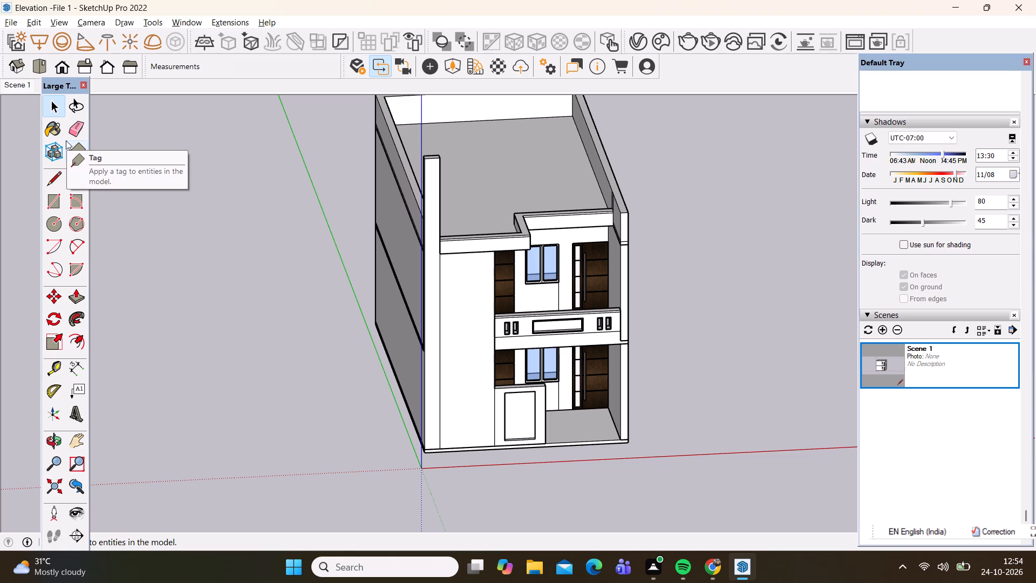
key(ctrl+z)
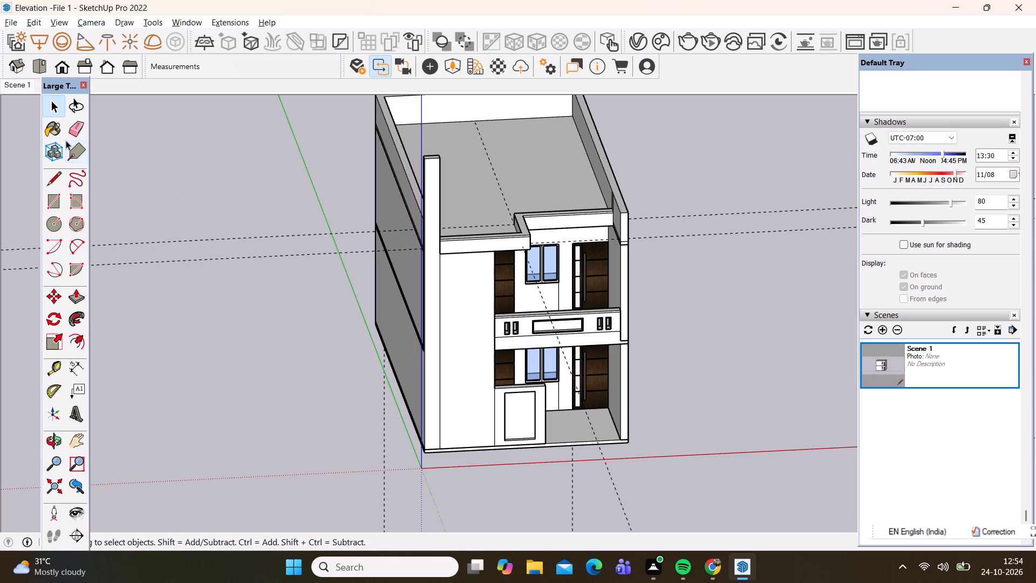
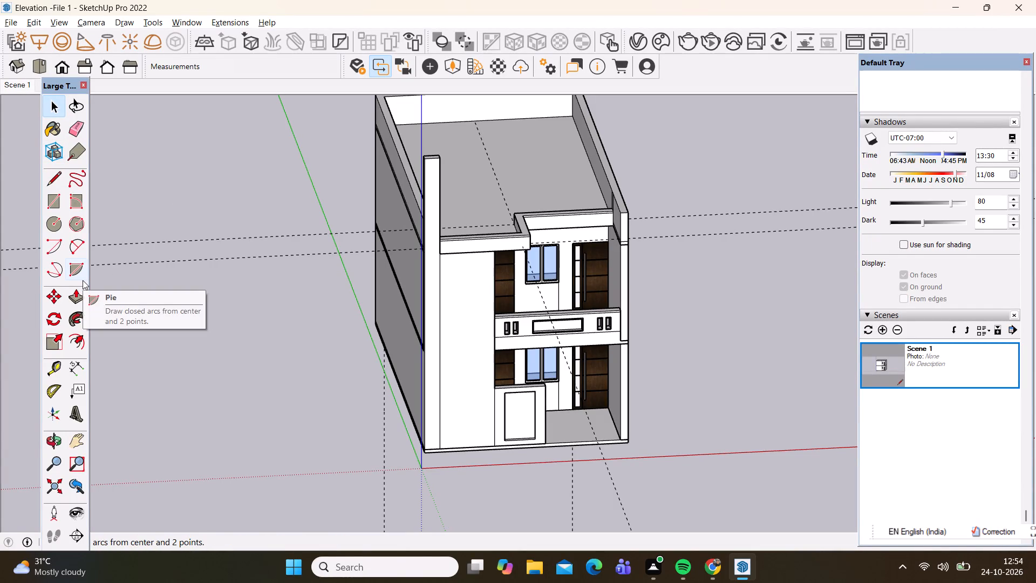
Draw a line across the corner column's side face from the end of the existing edge near its top.
scroll(364, 128, up, 8)
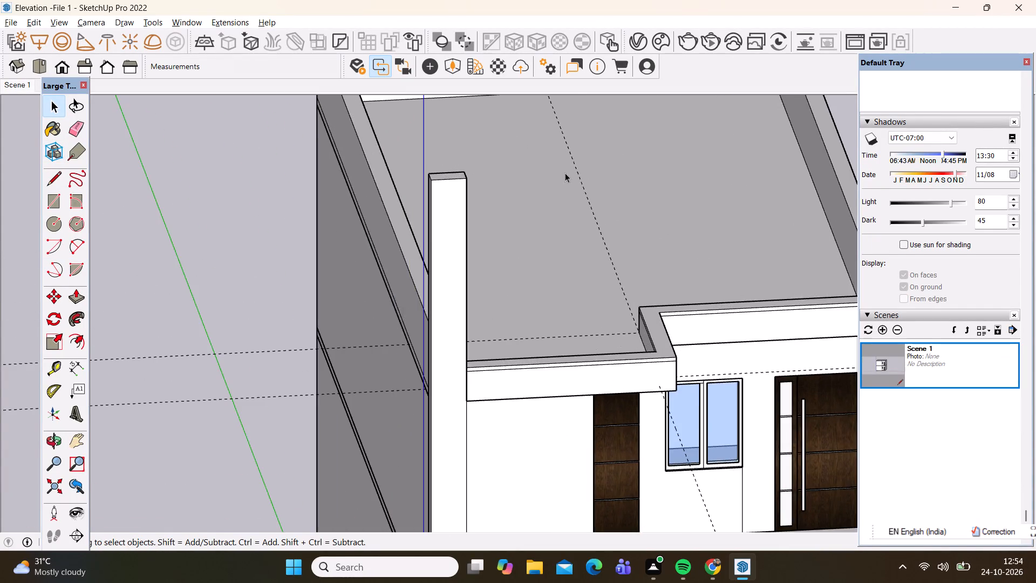
middle_drag(562, 197, 202, 280)
scroll(553, 220, down, 1)
scroll(216, 132, up, 4)
scroll(251, 95, down, 6)
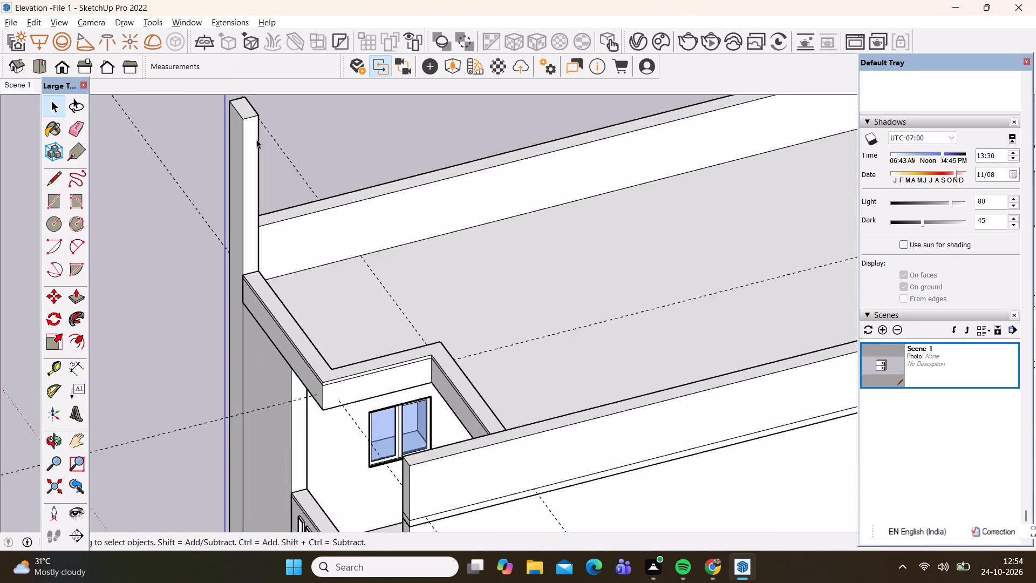
scroll(256, 139, down, 2)
scroll(306, 270, down, 2)
middle_drag(306, 272, 190, 178)
scroll(263, 99, up, 5)
scroll(268, 198, down, 5)
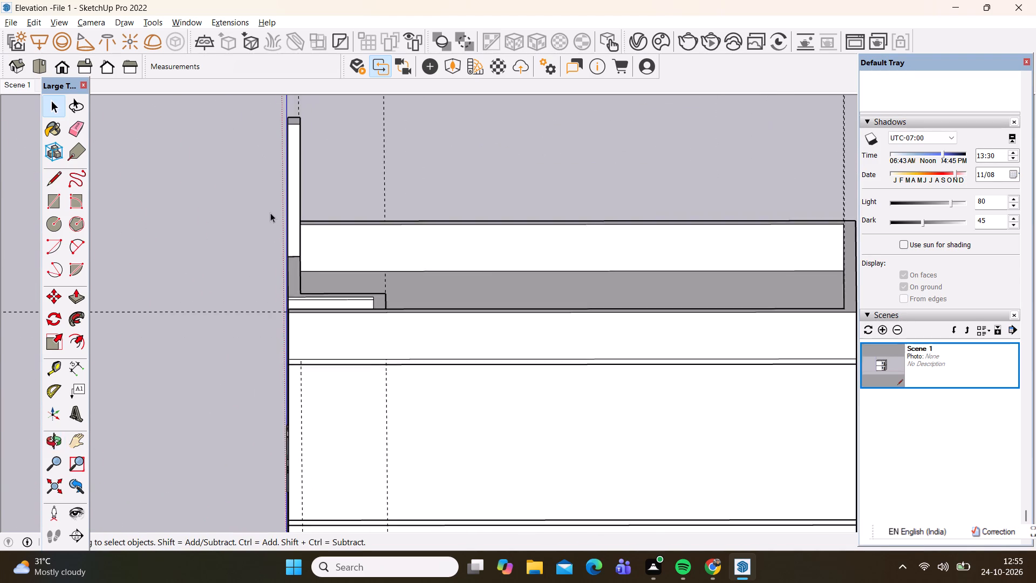
scroll(270, 213, down, 3)
scroll(305, 153, up, 8)
middle_drag(309, 172, 198, 156)
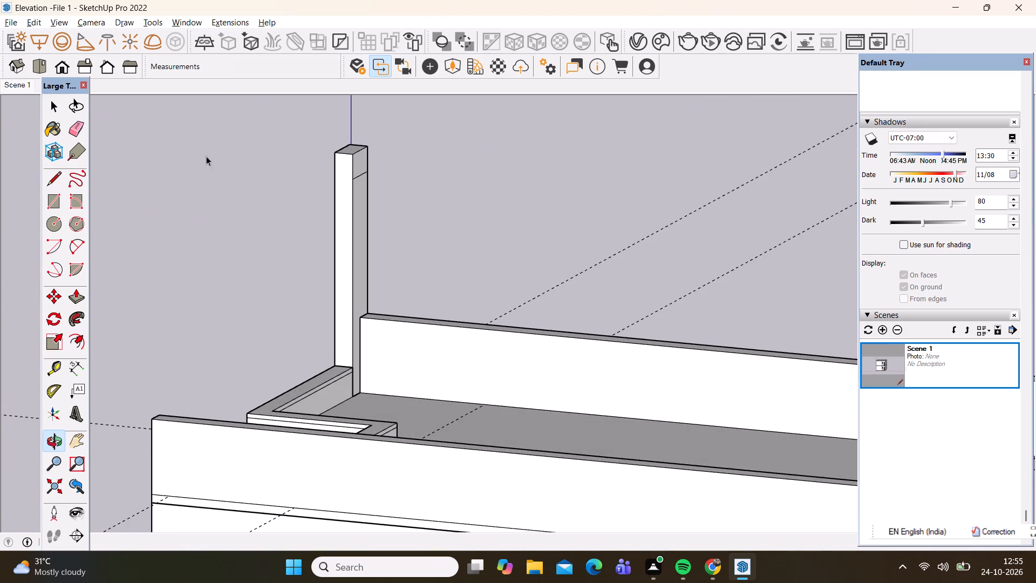
scroll(277, 157, up, 6)
key(l)
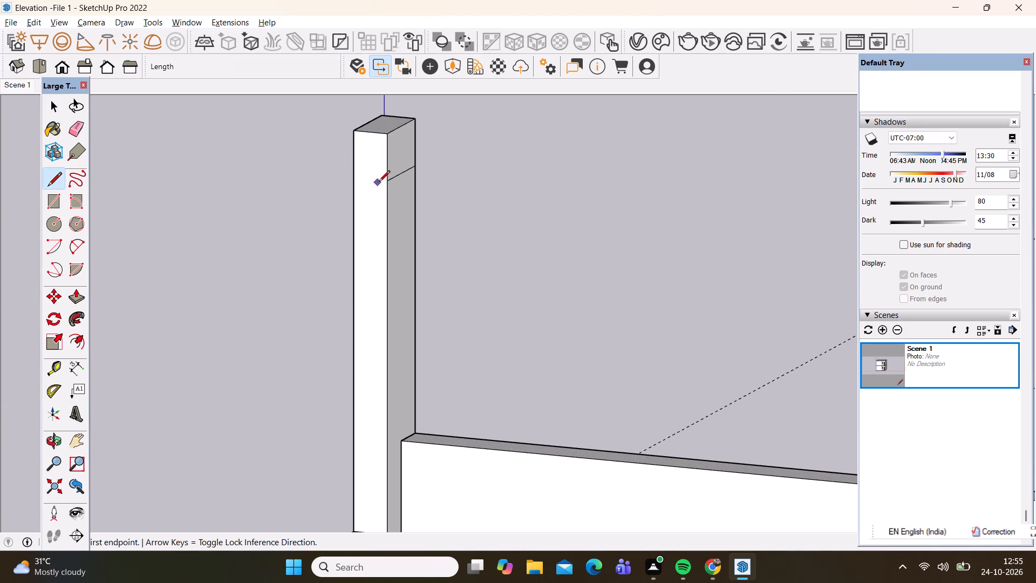
click(387, 180)
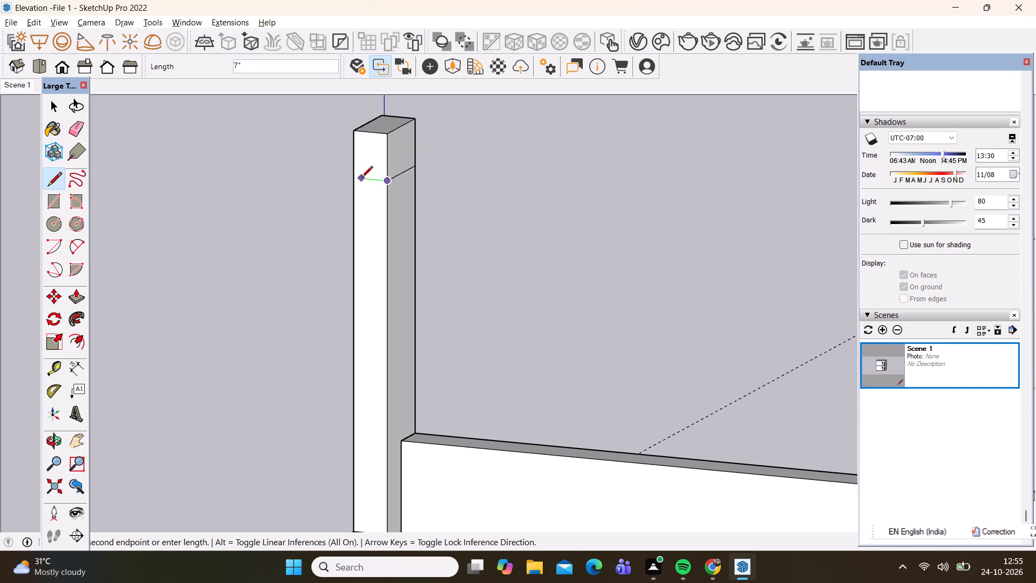
click(357, 176)
key(space)
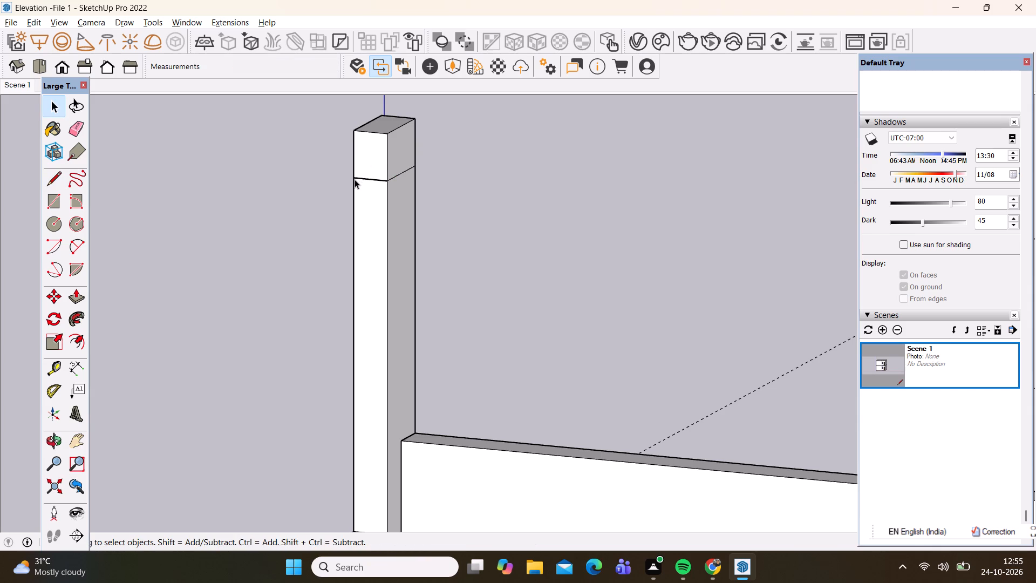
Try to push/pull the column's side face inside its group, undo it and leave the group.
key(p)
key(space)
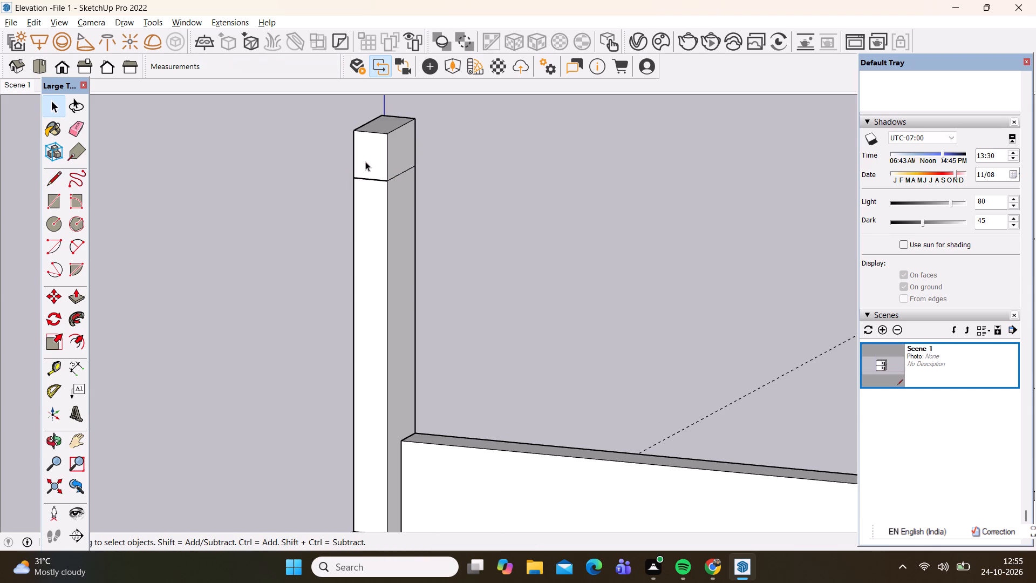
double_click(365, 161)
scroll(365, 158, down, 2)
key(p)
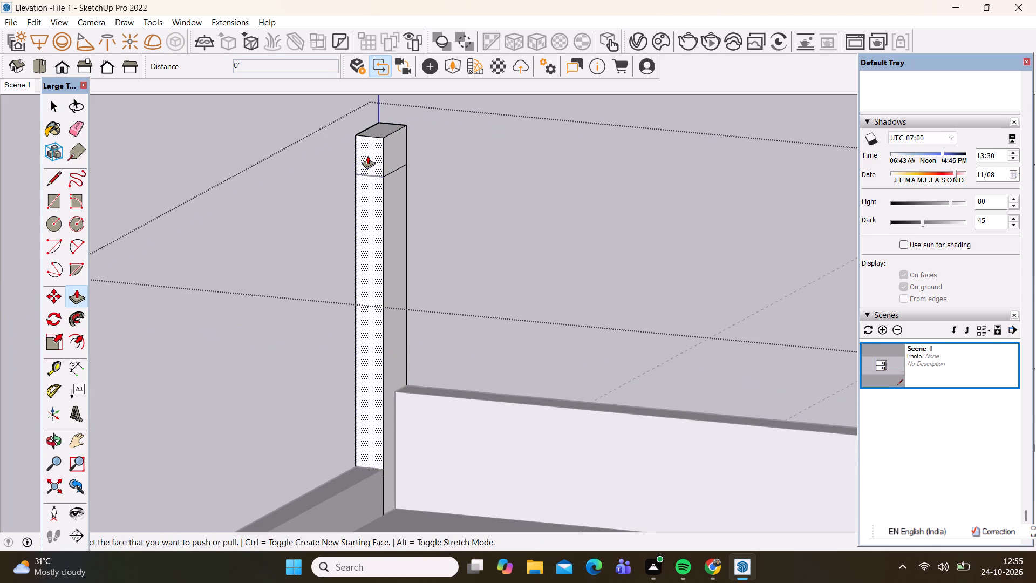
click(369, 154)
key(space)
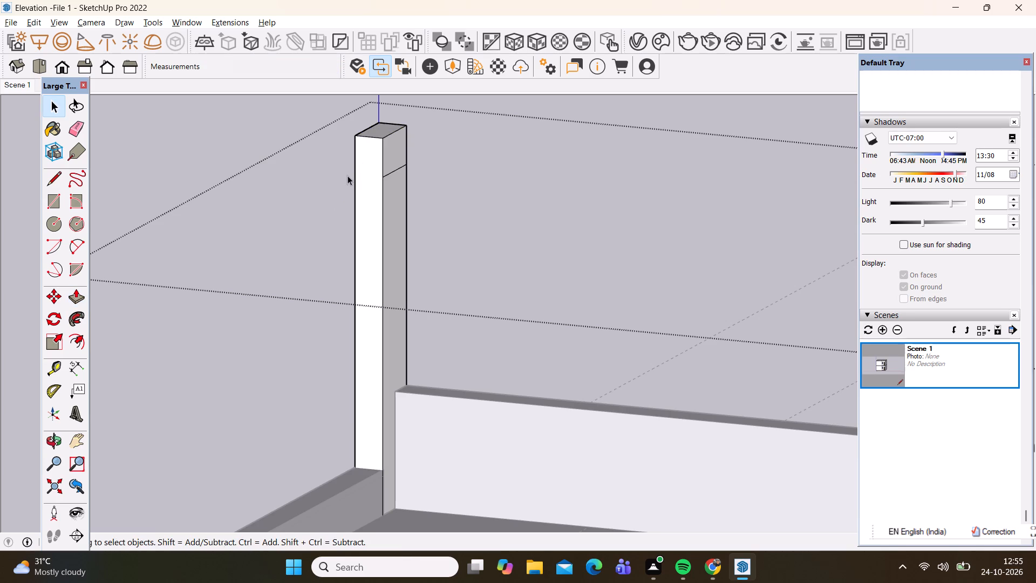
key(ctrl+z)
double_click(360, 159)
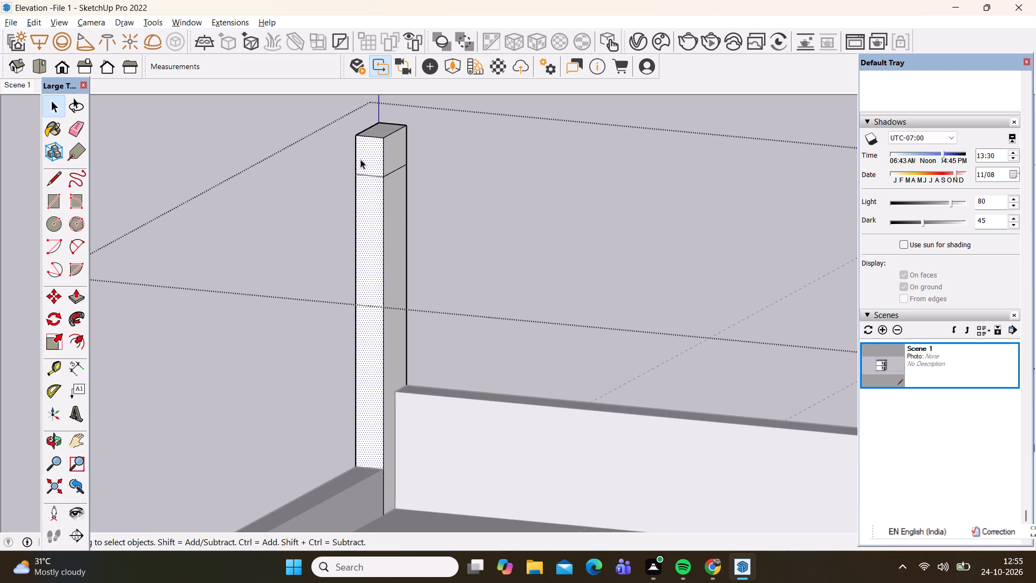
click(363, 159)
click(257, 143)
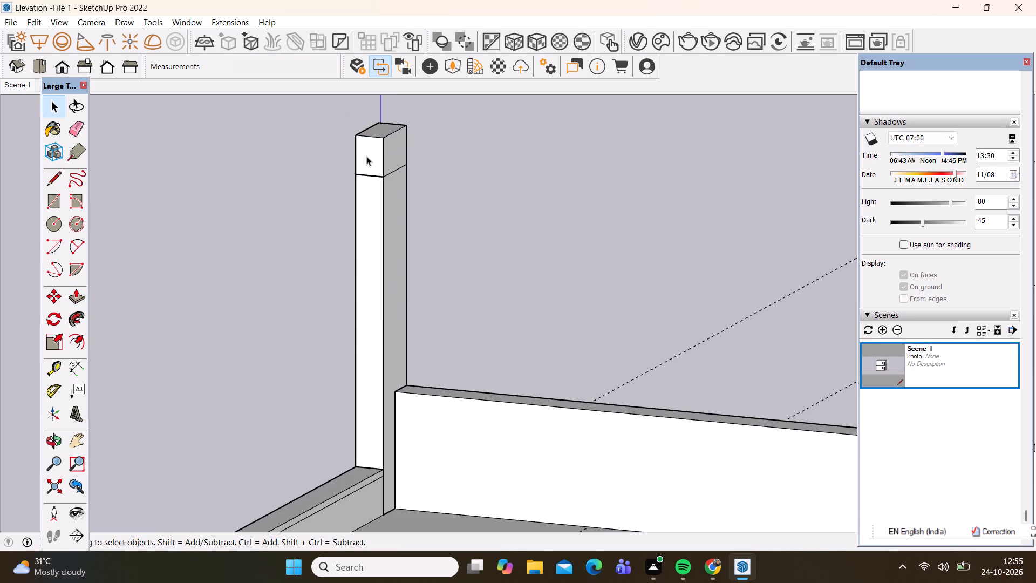
Open the column's group and draw a 9" line across its side face, level with the existing edge near the top.
double_click(365, 158)
key(p)
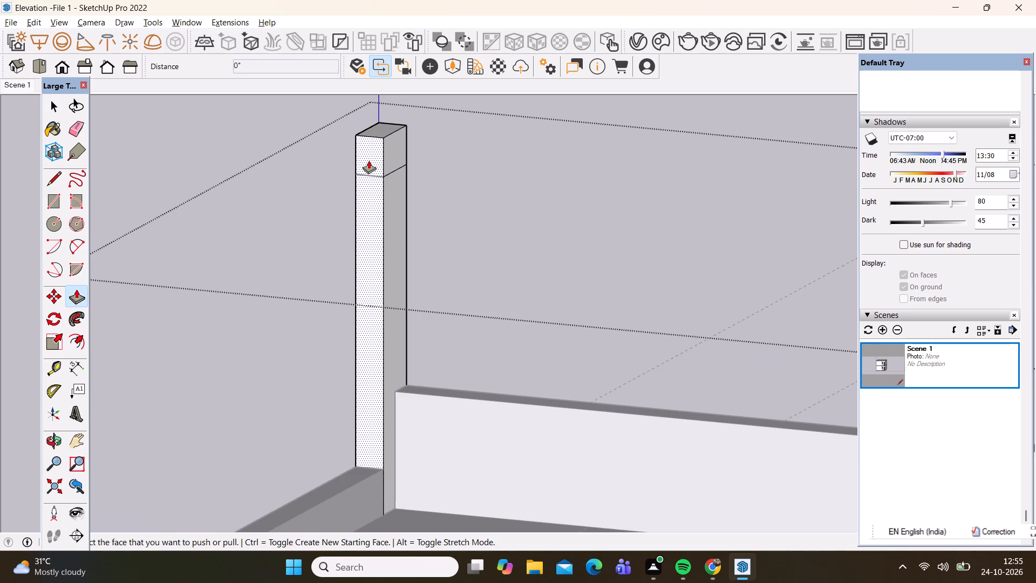
click(372, 160)
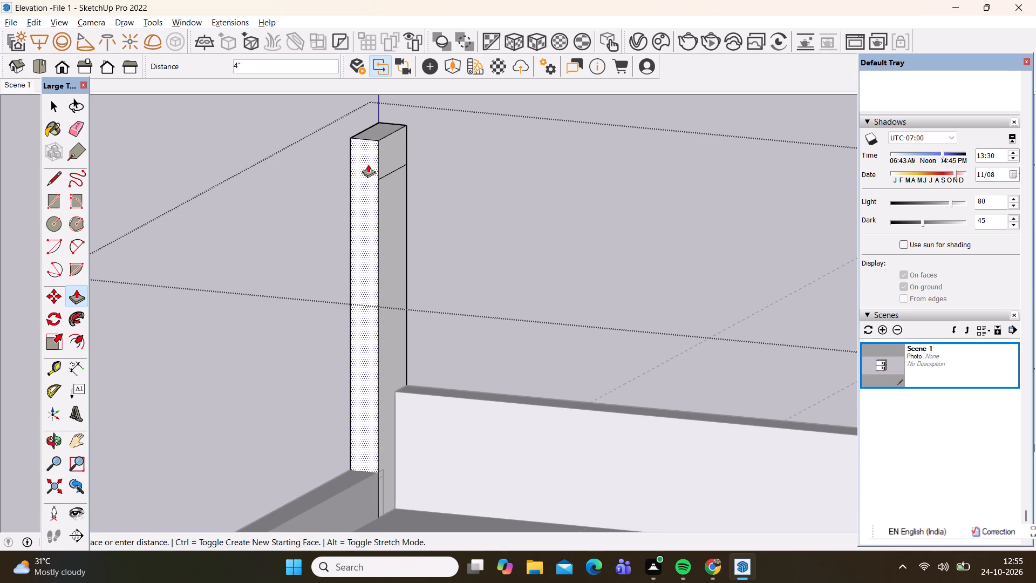
key(space)
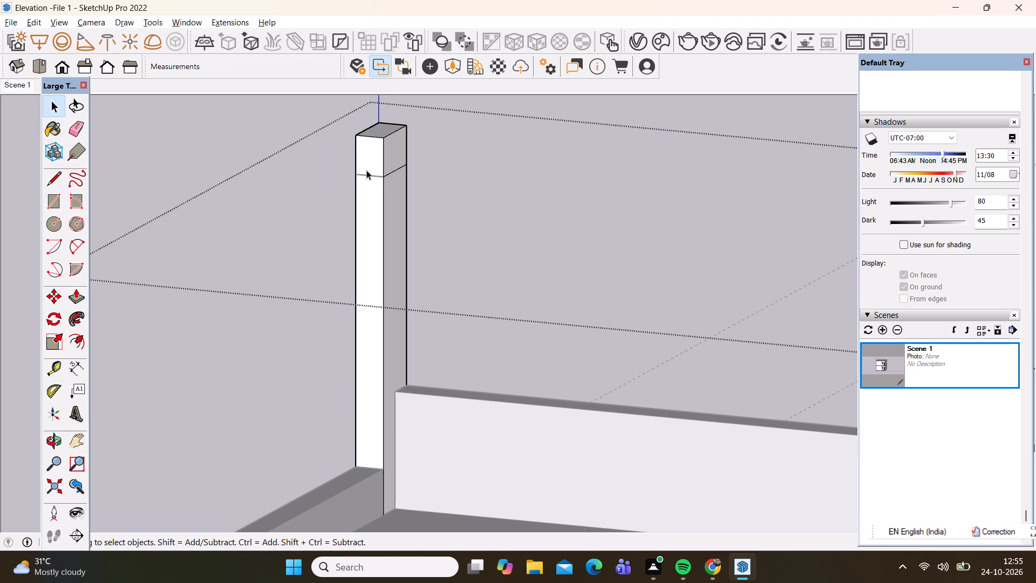
key(l)
click(380, 177)
click(356, 173)
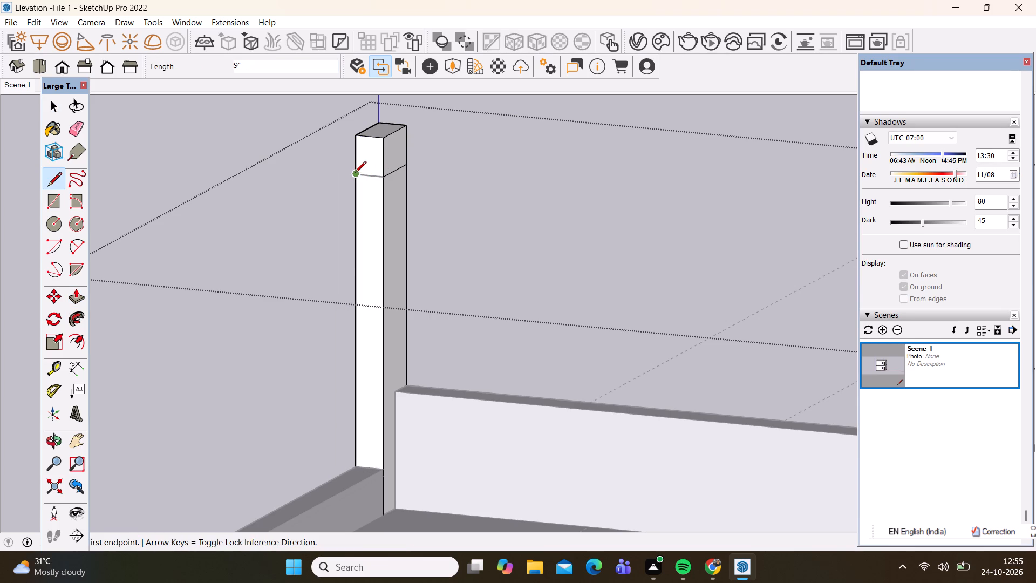
Extrude the column's top face section 18' 9" across the front of the house as a beam above the roof.
key(p)
click(367, 158)
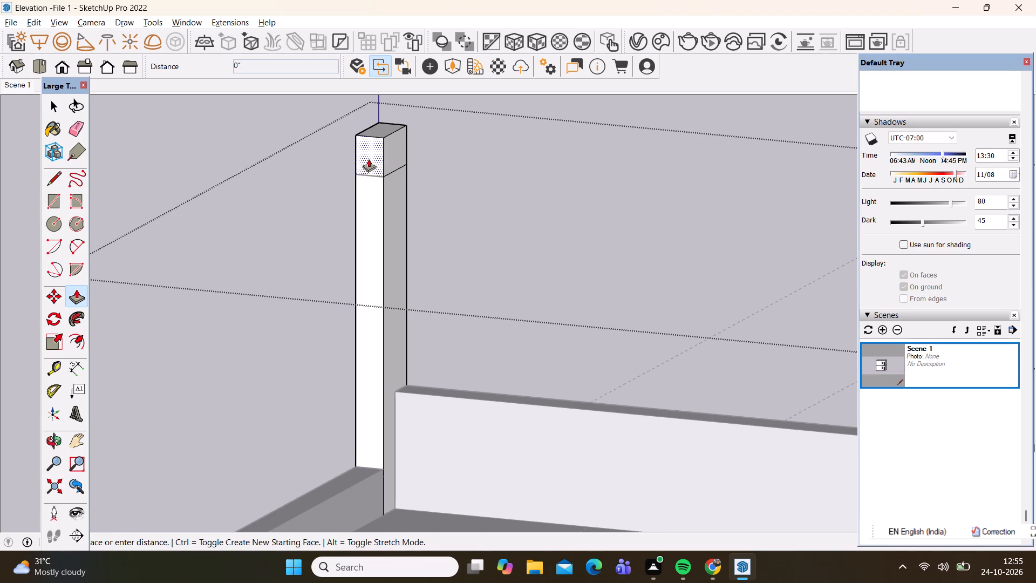
scroll(344, 174, down, 5)
scroll(304, 207, down, 1)
middle_drag(304, 207, 701, 215)
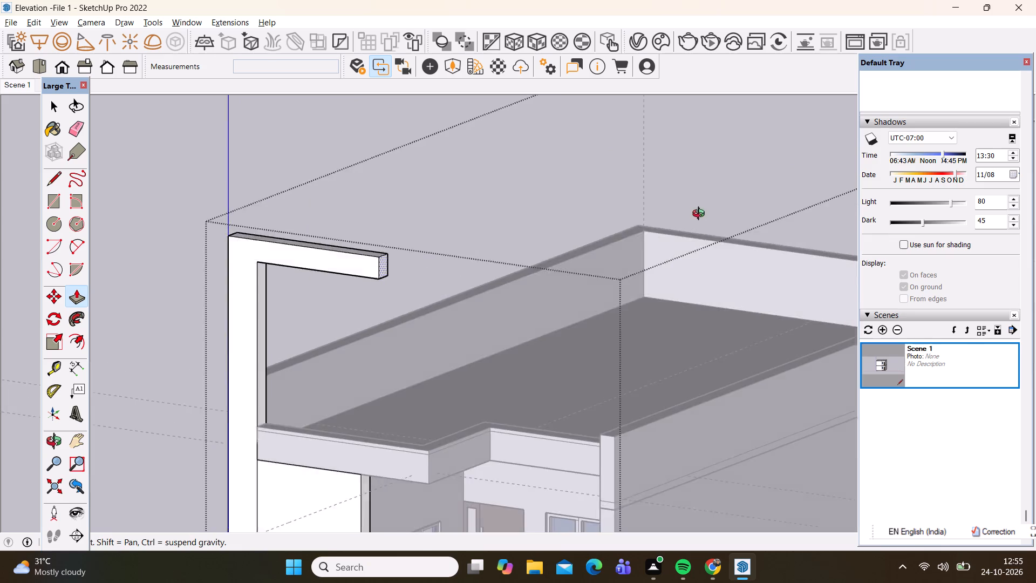
middle_drag(701, 215, 710, 195)
scroll(642, 222, down, 3)
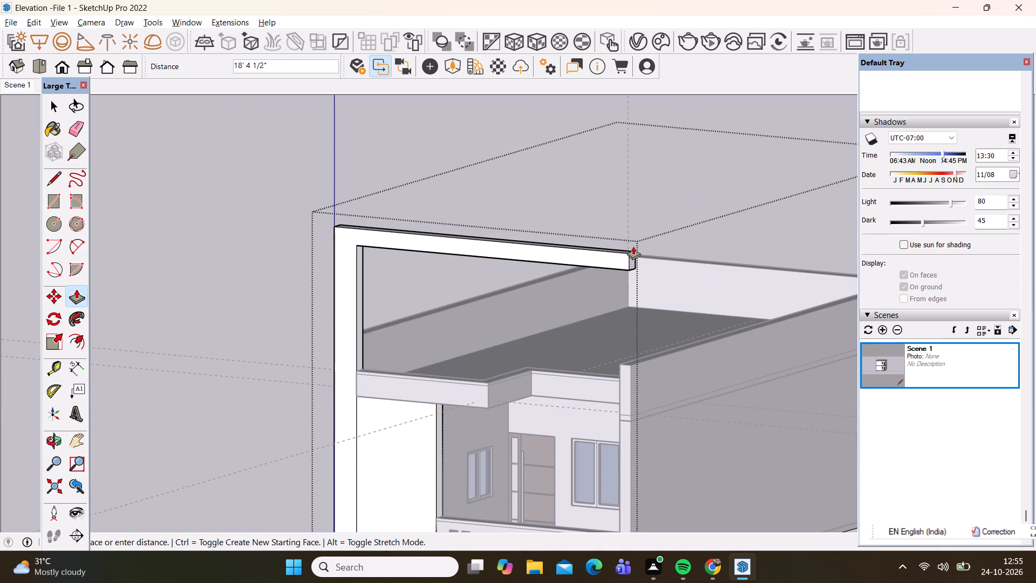
middle_drag(598, 273, 706, 252)
scroll(598, 273, down, 1)
scroll(546, 233, down, 2)
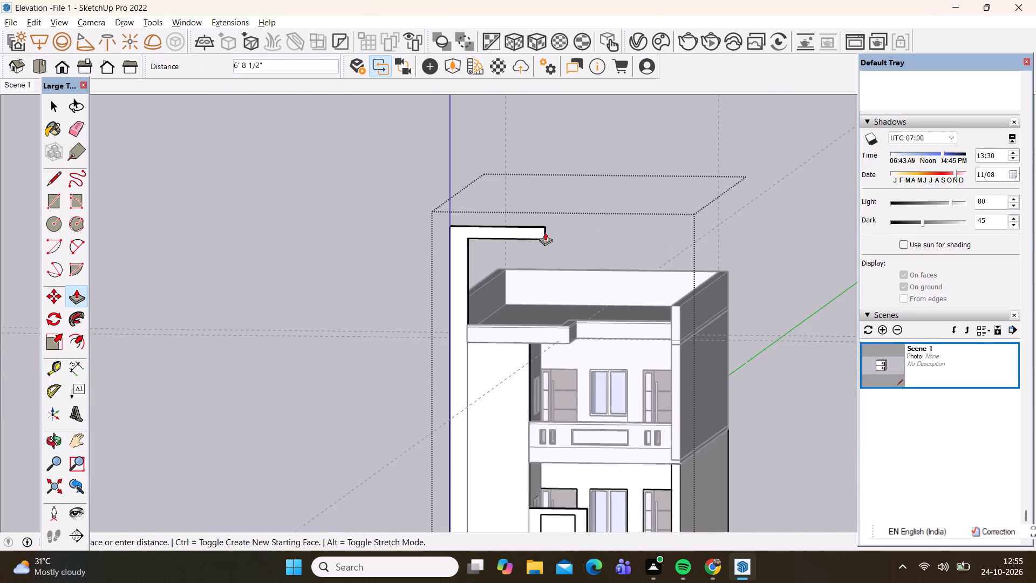
scroll(545, 232, down, 6)
scroll(622, 228, up, 14)
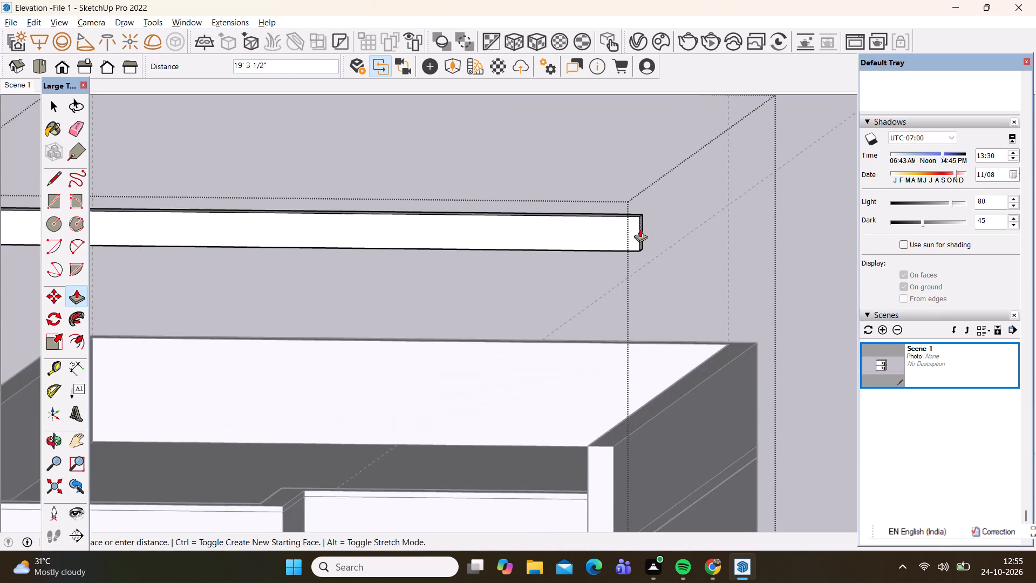
scroll(640, 229, up, 3)
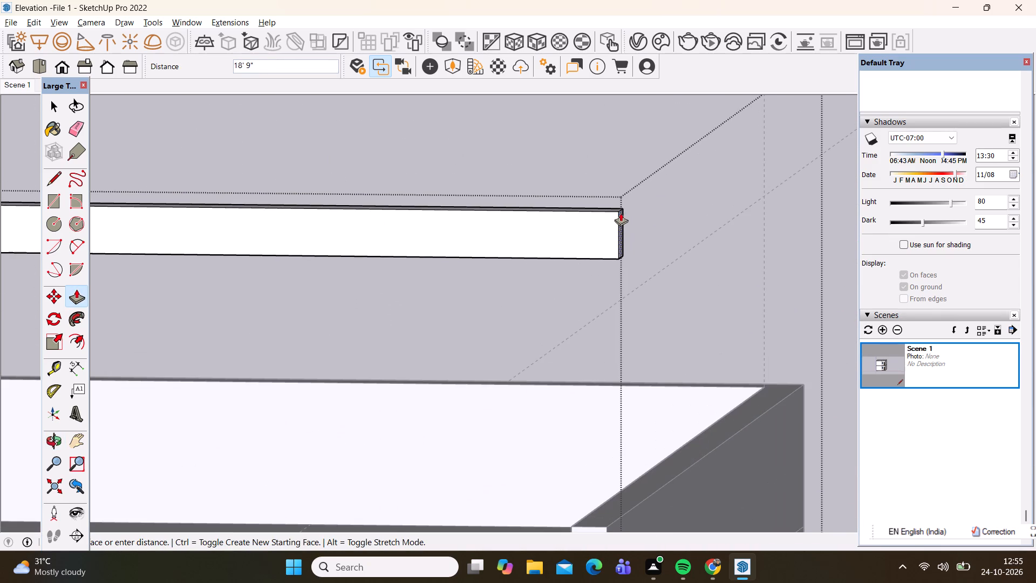
click(621, 213)
Extend the beam's free end face by a further 1".
scroll(620, 239, up, 4)
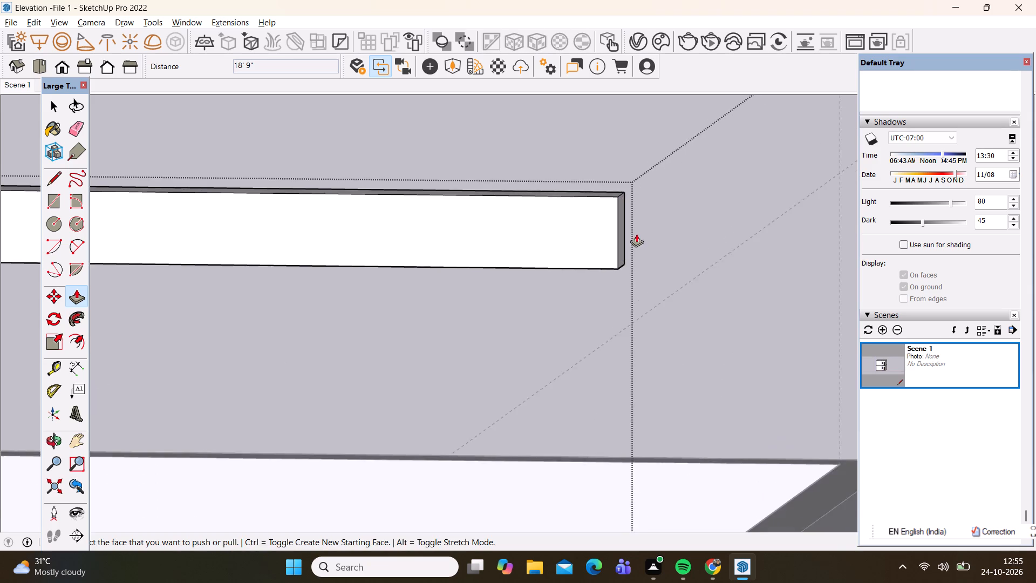
scroll(636, 234, up, 3)
click(615, 229)
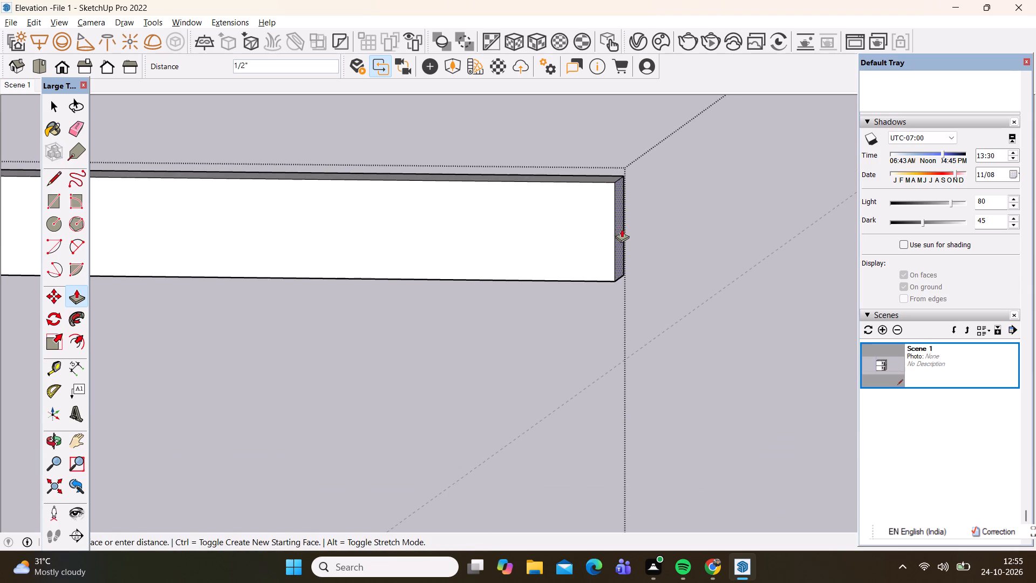
click(622, 229)
Place a guide 9" in from the free end edge on the beam's underside.
scroll(622, 180, down, 11)
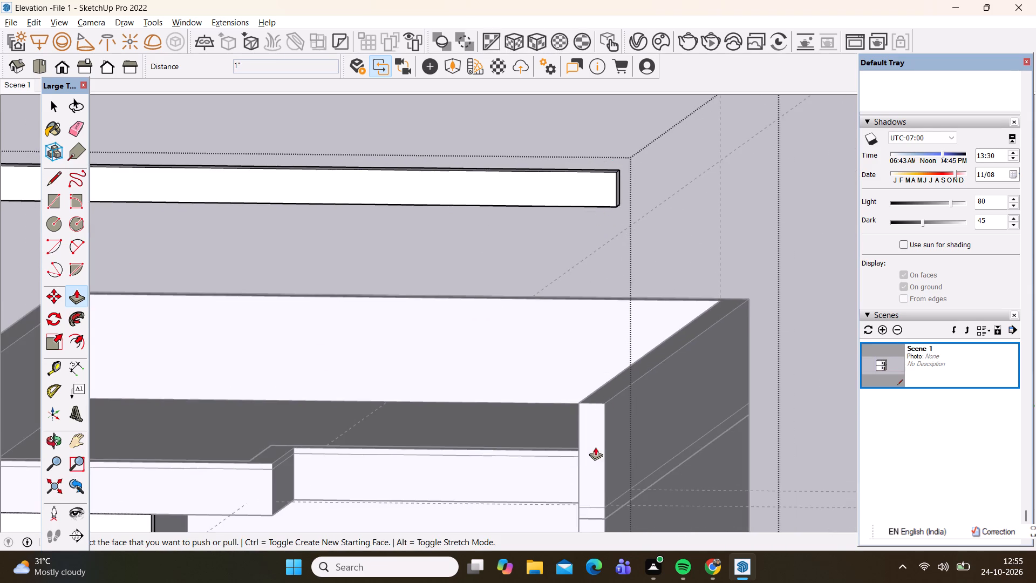
middle_drag(592, 390, 455, 402)
scroll(592, 390, down, 1)
scroll(263, 246, up, 4)
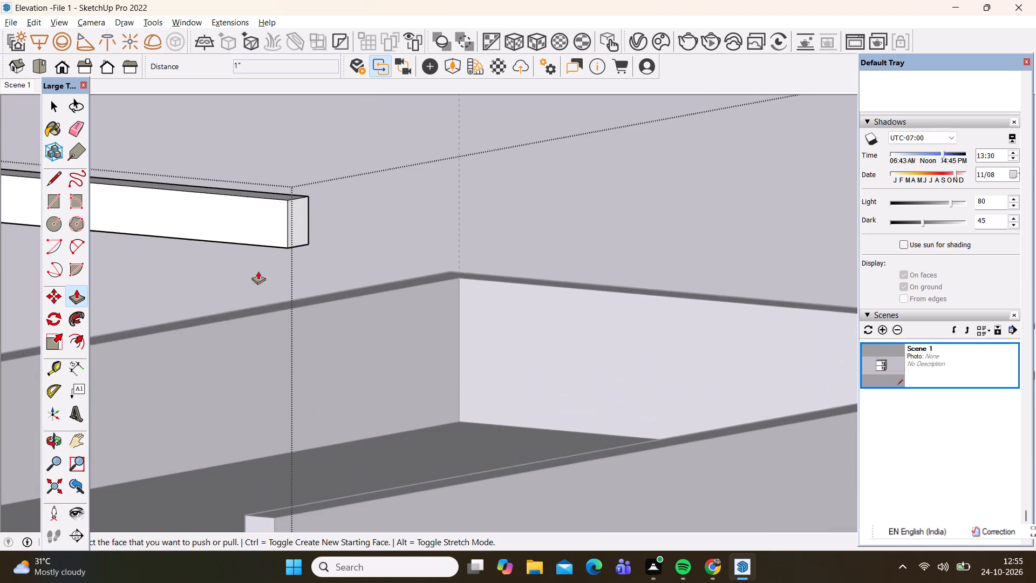
middle_drag(258, 352, 289, 299)
scroll(289, 301, down, 8)
scroll(319, 193, up, 3)
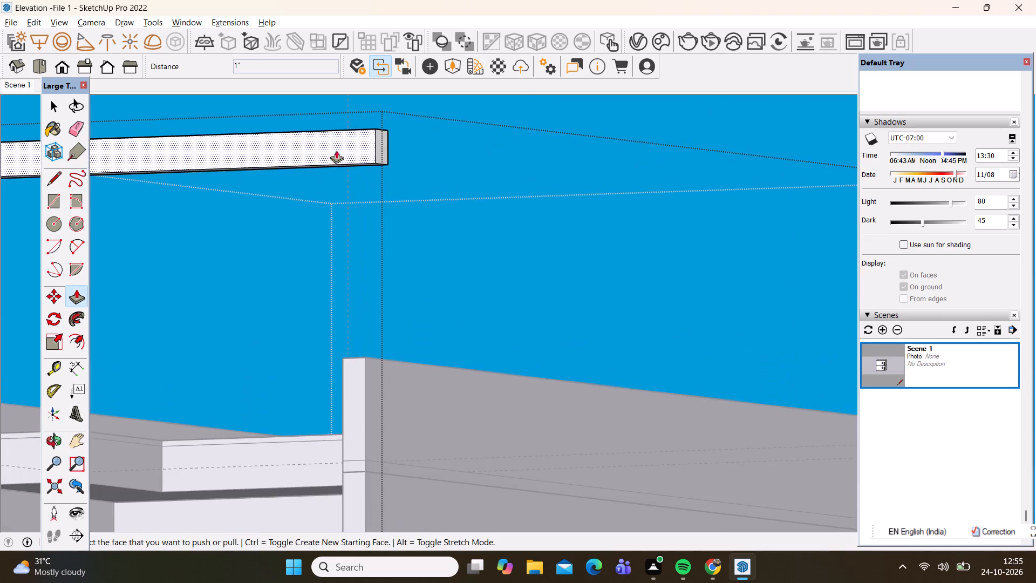
scroll(336, 150, up, 5)
scroll(383, 304, down, 1)
middle_drag(383, 304, 373, 268)
scroll(375, 270, down, 3)
scroll(340, 117, up, 3)
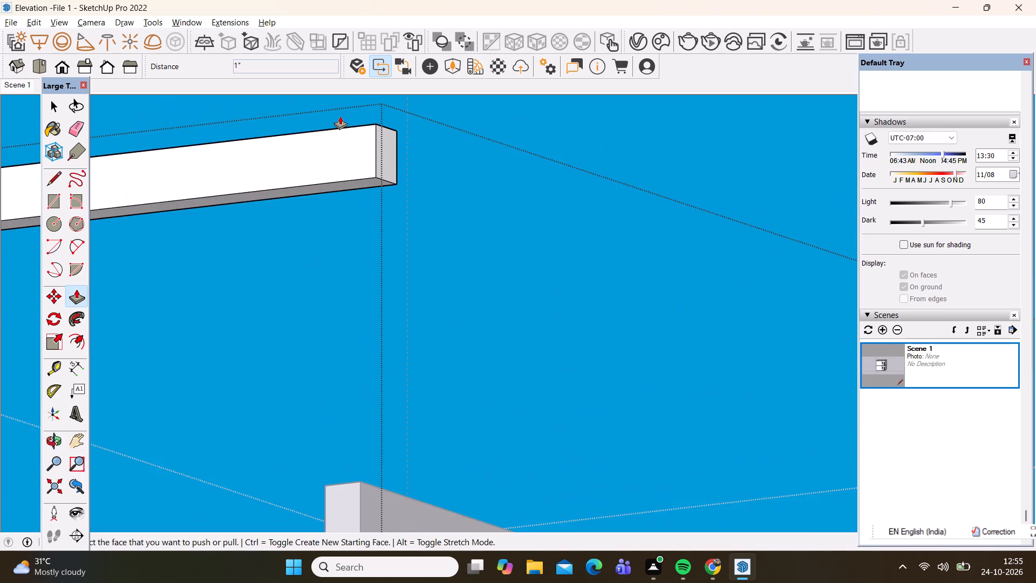
scroll(340, 116, up, 5)
scroll(384, 182, up, 3)
key(t)
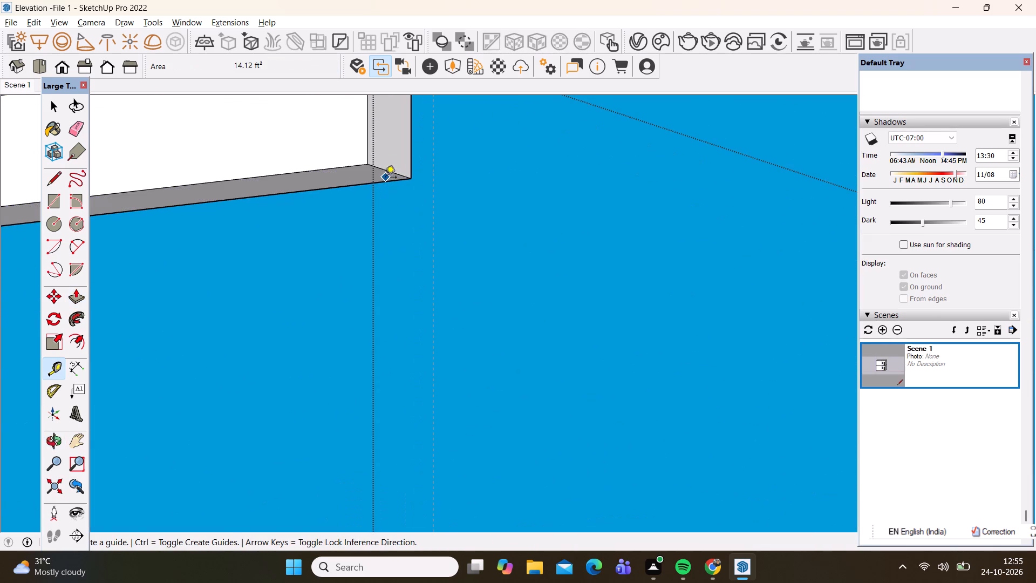
click(387, 174)
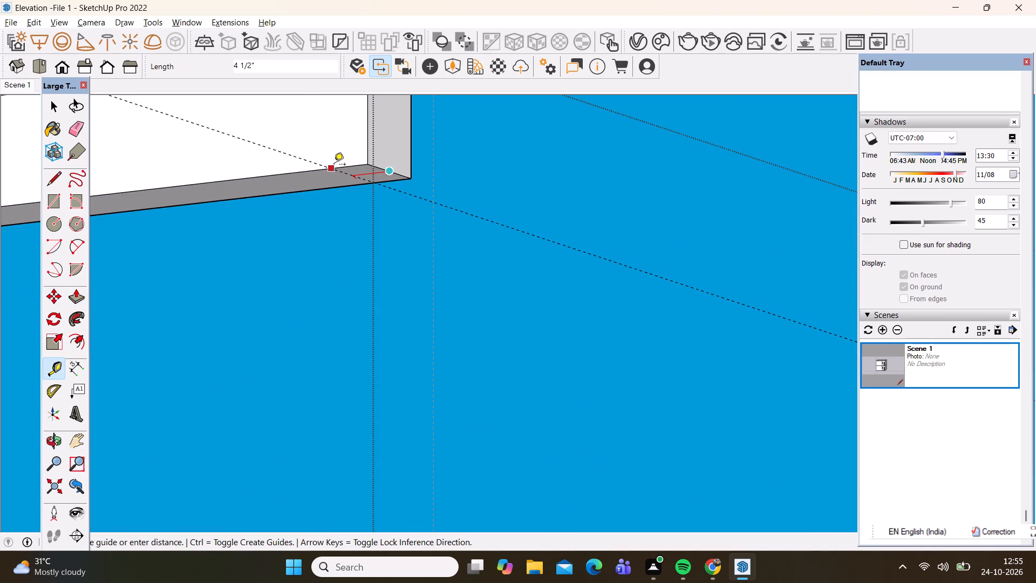
text(9")
key(Return)
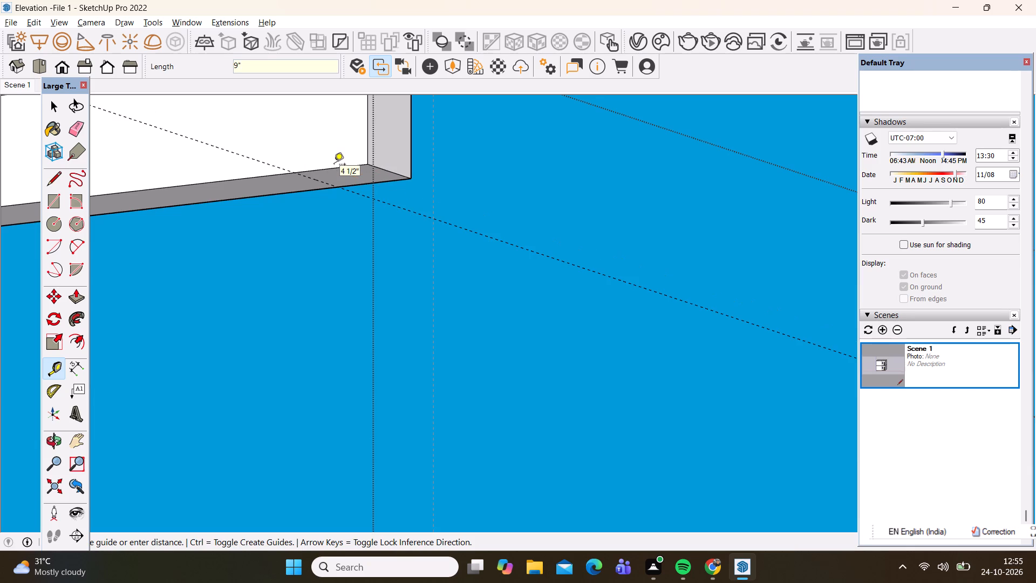
Draw a line across the beam's underside along the guide to separate its end section.
key(space)
key(l)
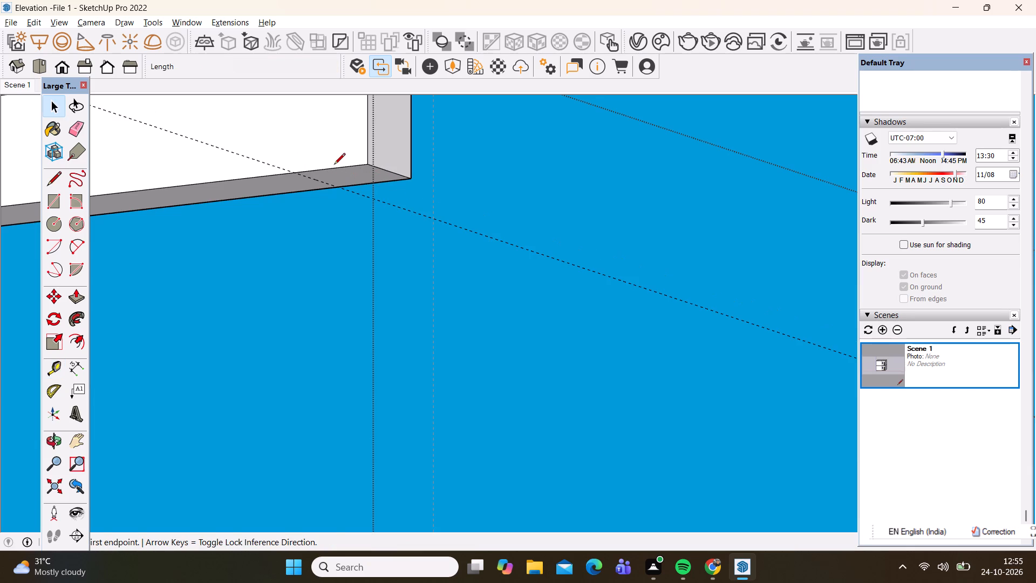
click(289, 171)
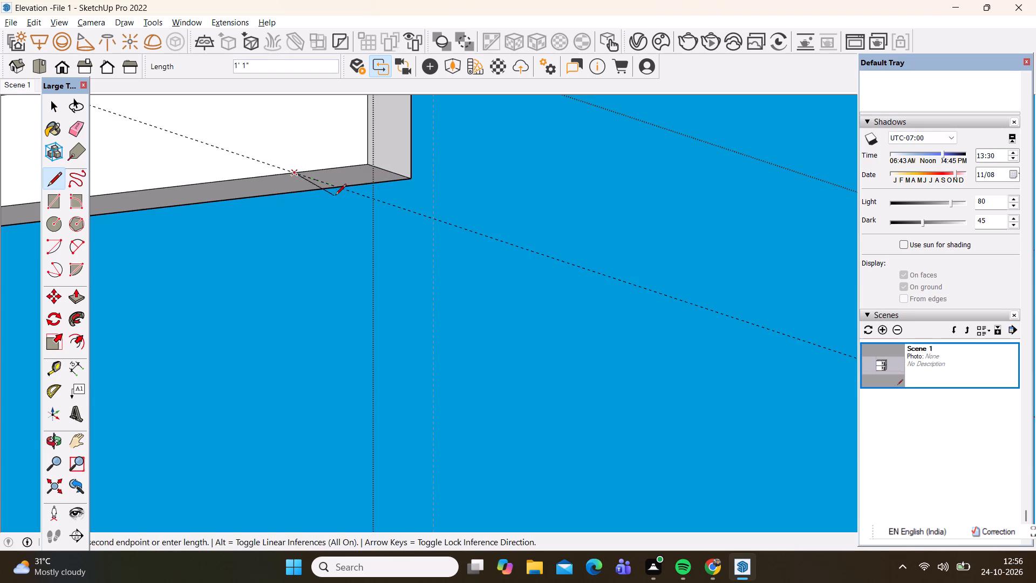
click(343, 189)
key(space)
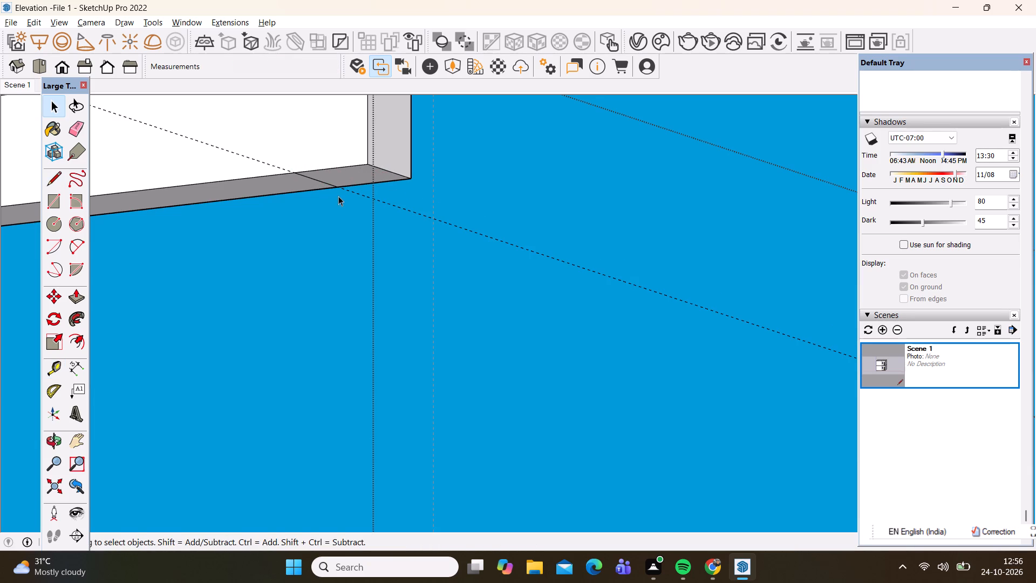
Extrude the separated end section of the beam's underside down to the top of the side parapet as the second corner column.
key(p)
click(343, 174)
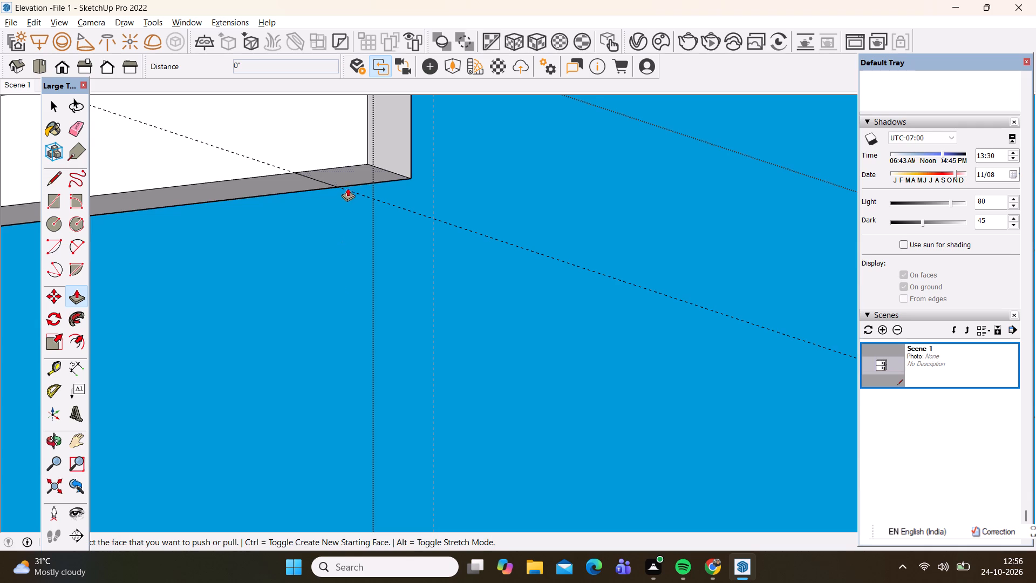
drag(347, 168, 367, 277)
scroll(368, 269, down, 8)
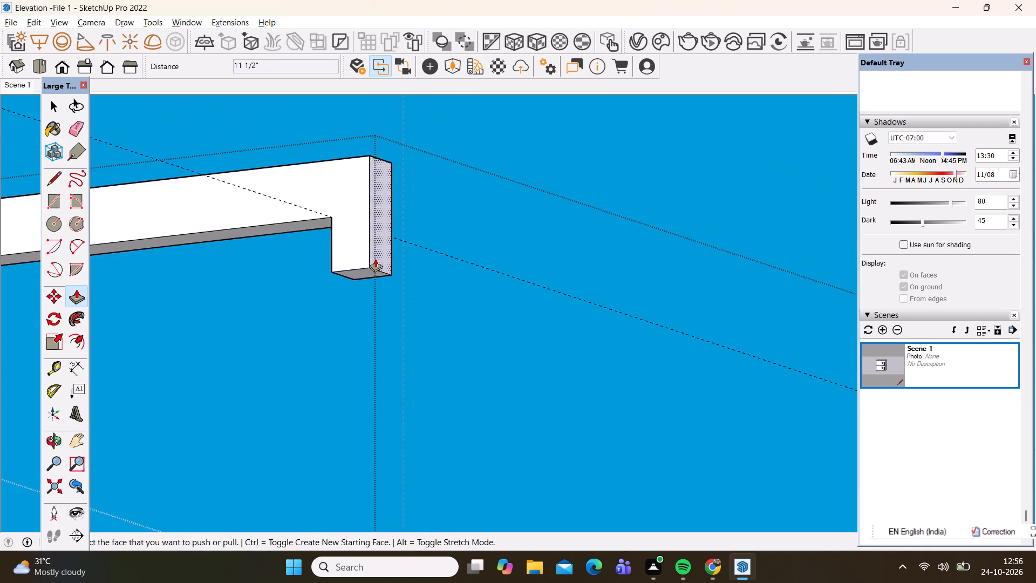
scroll(375, 259, down, 7)
middle_drag(359, 291, 518, 288)
scroll(365, 308, down, 1)
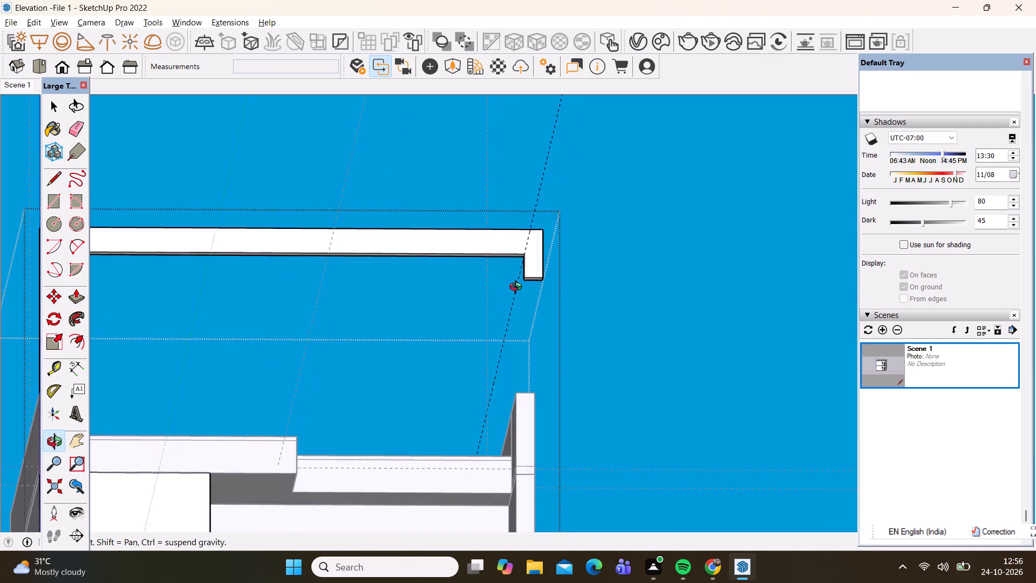
middle_drag(518, 288, 518, 243)
scroll(533, 226, up, 4)
drag(532, 208, 536, 347)
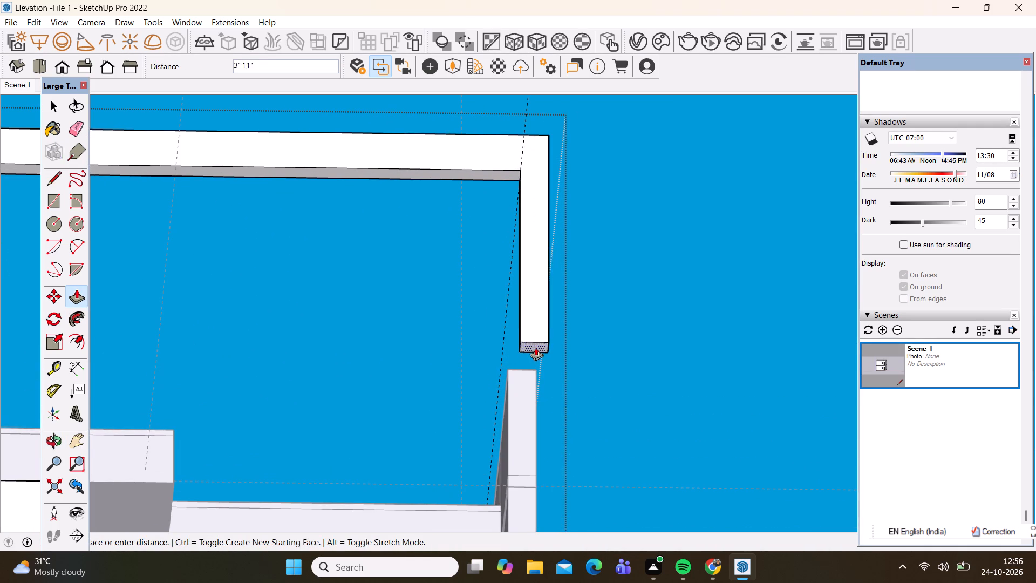
drag(536, 347, 521, 370)
Push the new column's outer side face in to sit flush with the parapet wall's outer face.
scroll(544, 367, up, 11)
middle_drag(560, 361, 370, 373)
scroll(559, 362, down, 1)
click(576, 356)
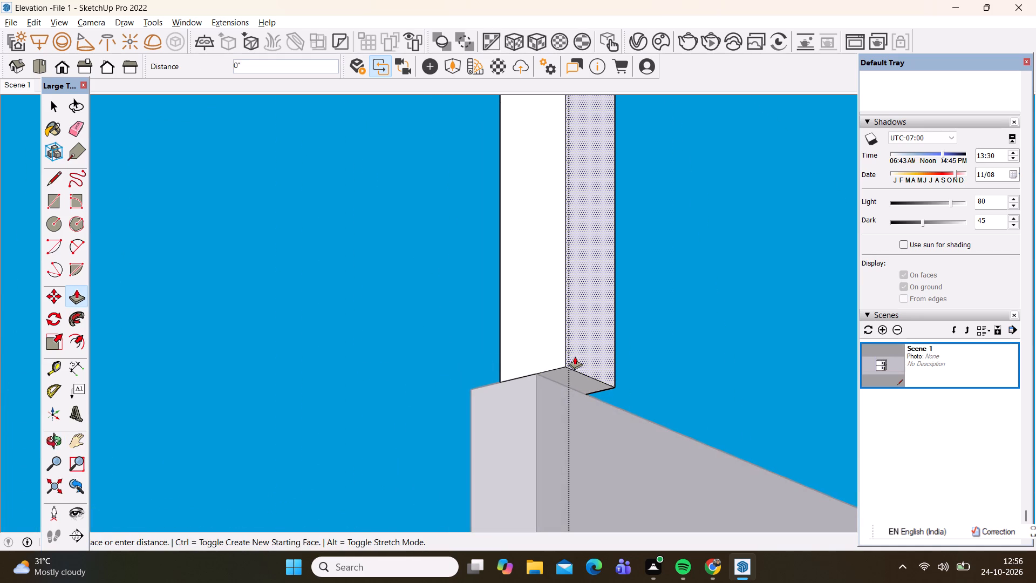
click(540, 374)
Extend the new column's inner side face 4" to sit flush with the parapet wall's inner face.
middle_drag(376, 360, 784, 432)
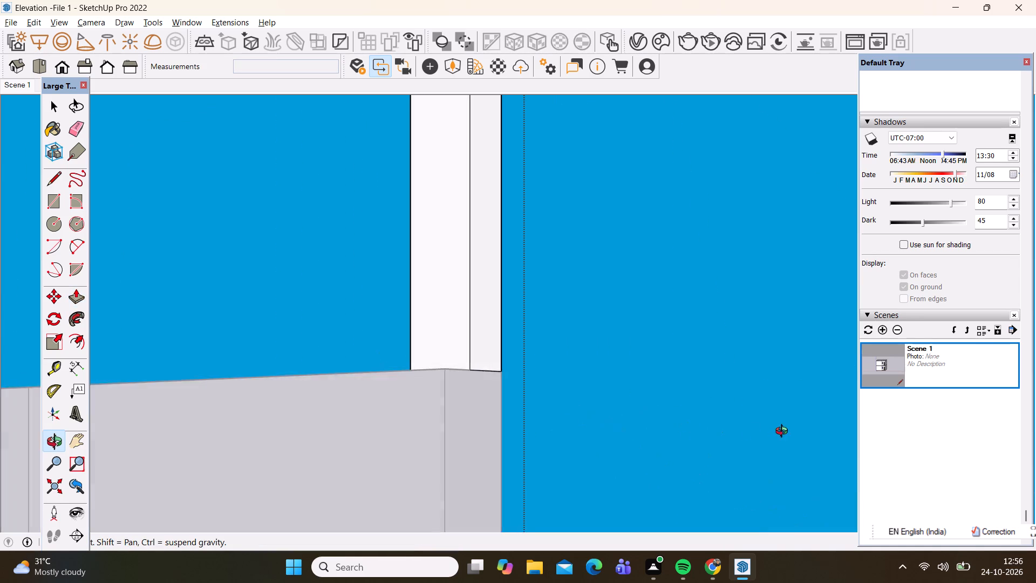
middle_drag(784, 432, 813, 417)
scroll(441, 307, up, 3)
click(452, 369)
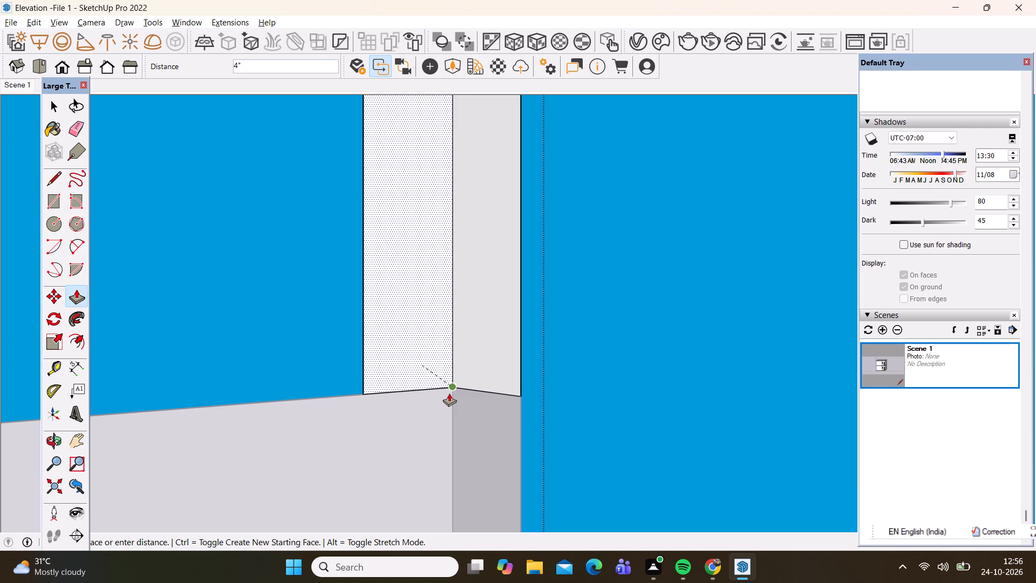
click(449, 390)
key(space)
Examine the front frame and roof parapets from the front, sides and rear of the house.
scroll(417, 322, down, 12)
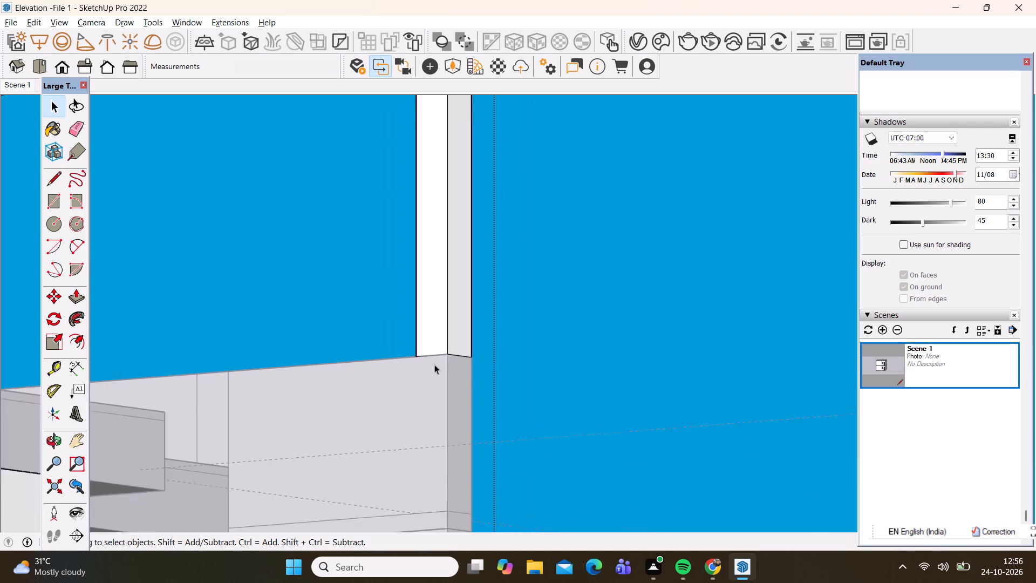
scroll(434, 364, down, 9)
scroll(521, 324, down, 1)
middle_drag(517, 341, 183, 425)
scroll(333, 301, down, 2)
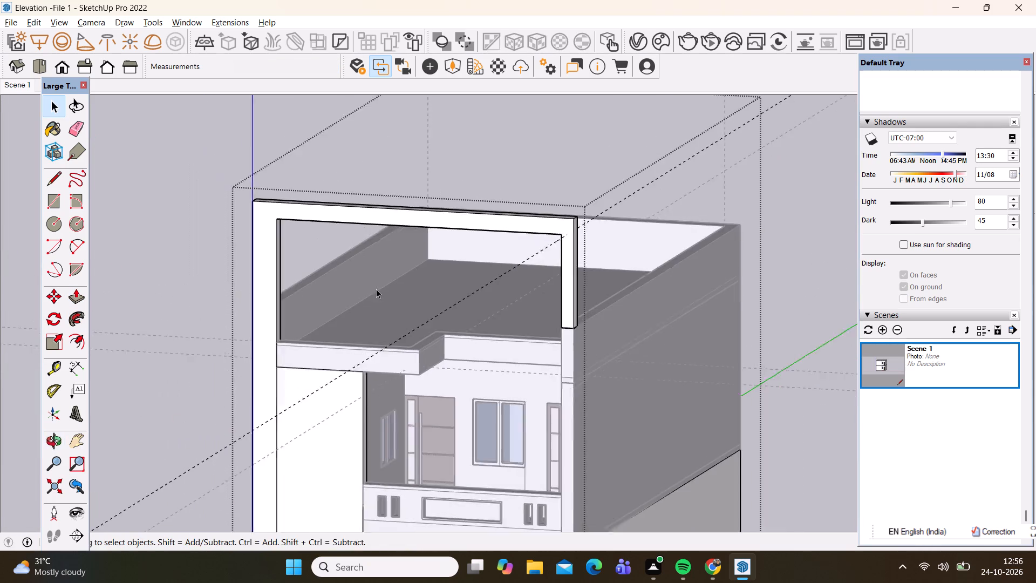
scroll(376, 289, down, 6)
middle_drag(312, 360, 480, 433)
click(231, 277)
scroll(270, 270, down, 3)
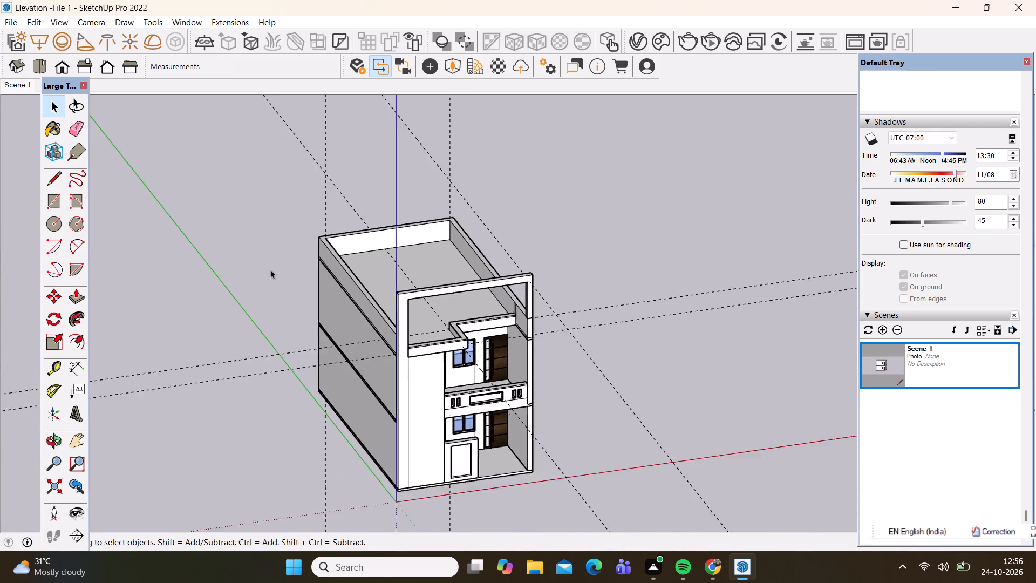
scroll(270, 269, down, 2)
middle_drag(458, 365, 351, 309)
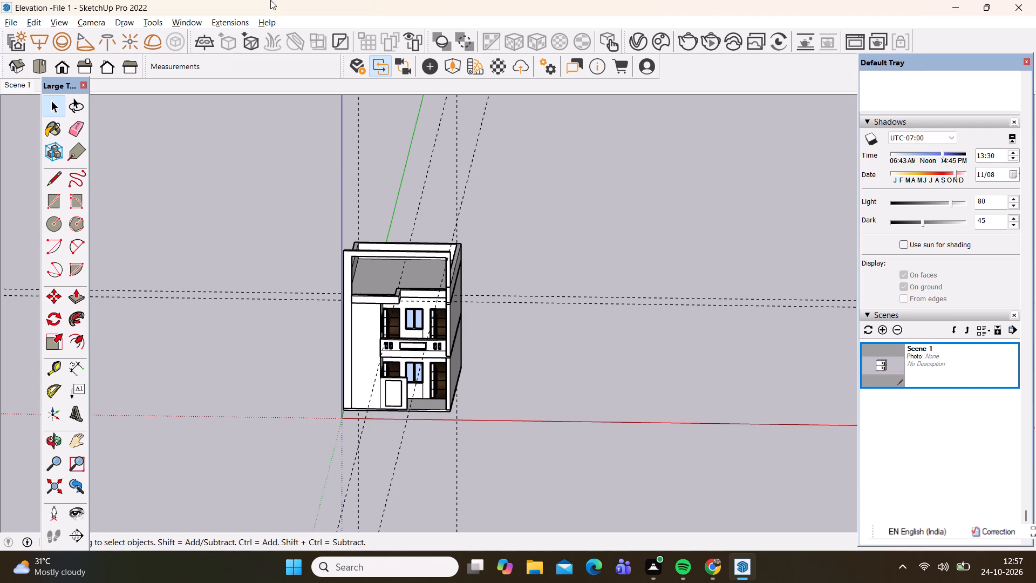
scroll(351, 220, up, 7)
scroll(435, 284, up, 4)
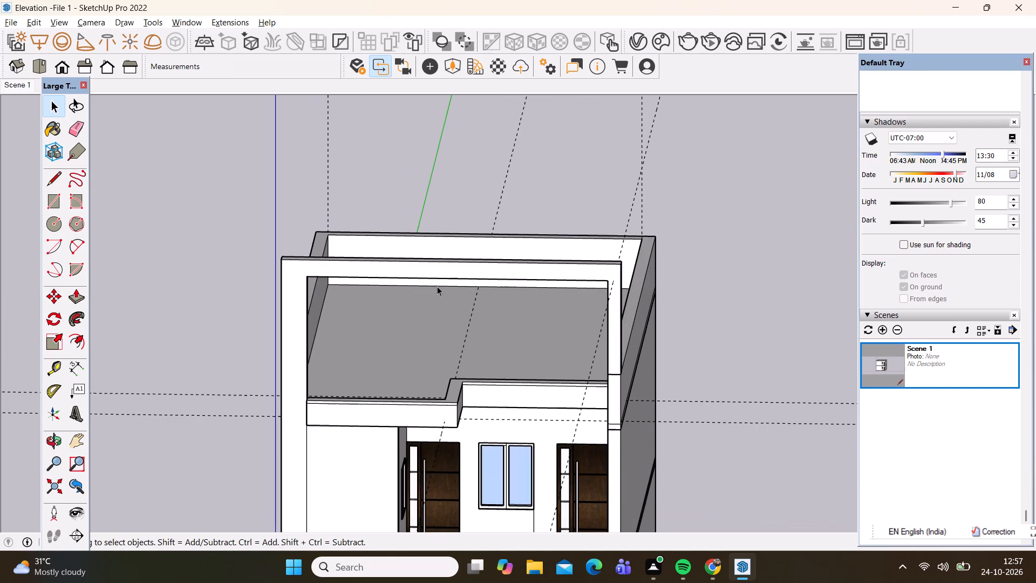
middle_drag(574, 303, 278, 321)
scroll(546, 323, down, 1)
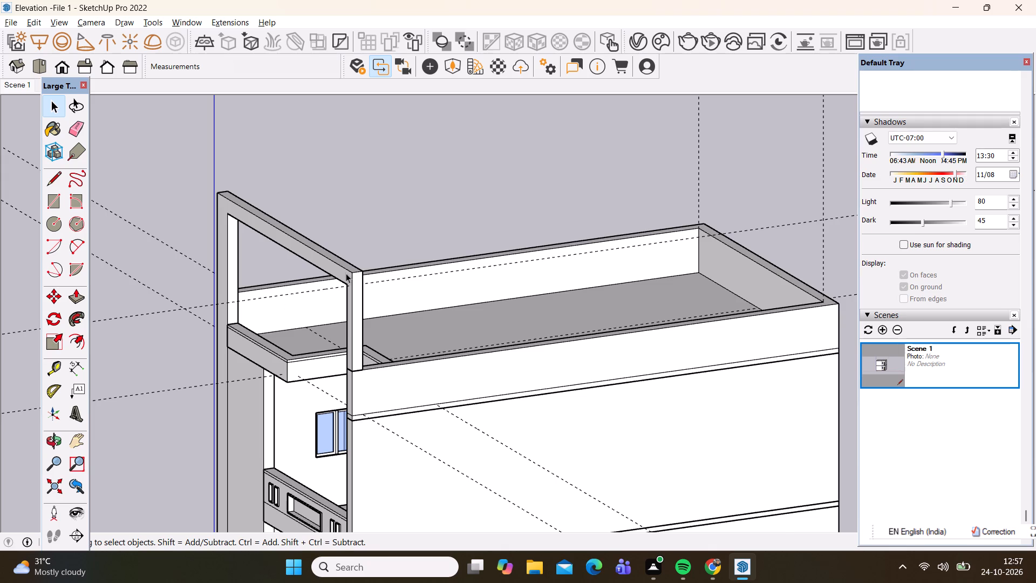
scroll(376, 232, down, 6)
scroll(438, 299, down, 1)
middle_drag(435, 303, 96, 387)
Draw a 9" by 1' rectangle on the frame's rear face where the beam meets the new corner column.
scroll(396, 174, up, 12)
middle_drag(366, 277, 231, 232)
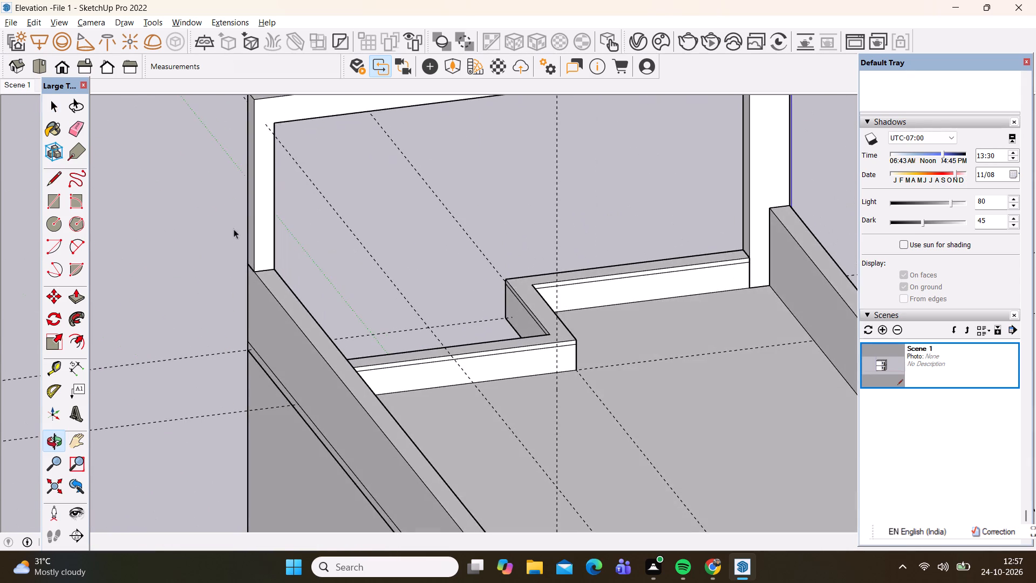
scroll(257, 210, down, 4)
scroll(271, 123, up, 10)
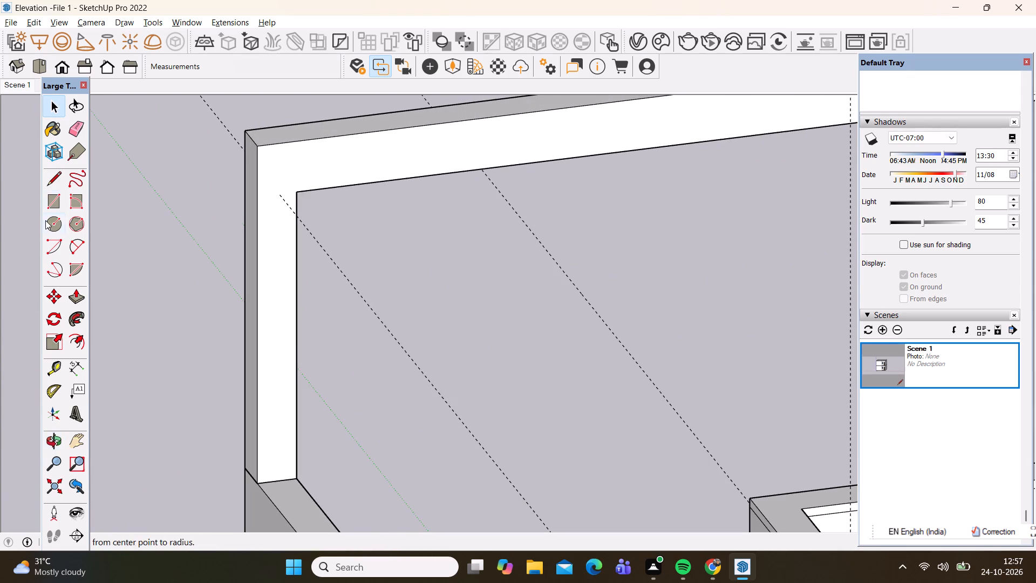
click(53, 201)
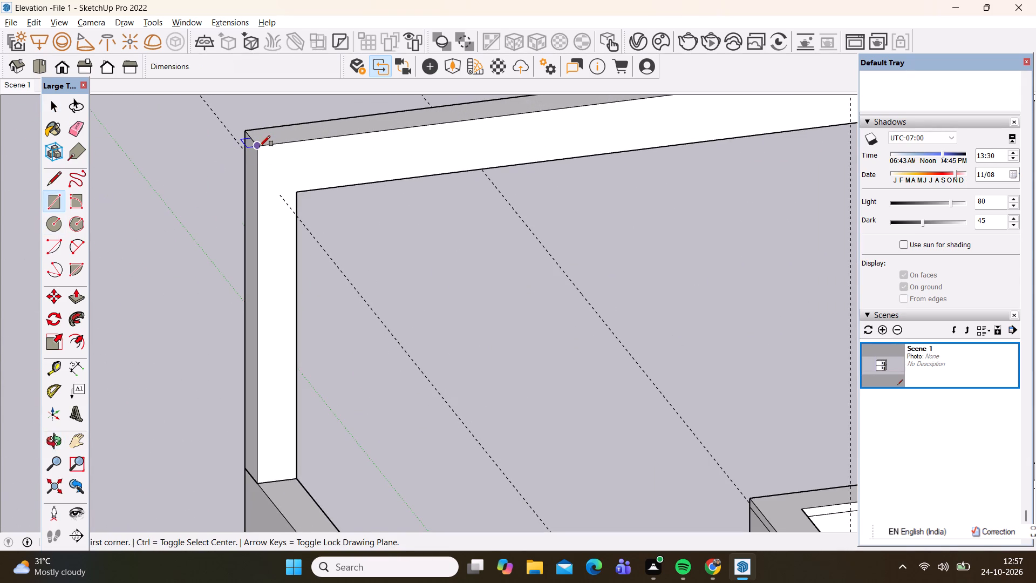
click(260, 146)
click(297, 195)
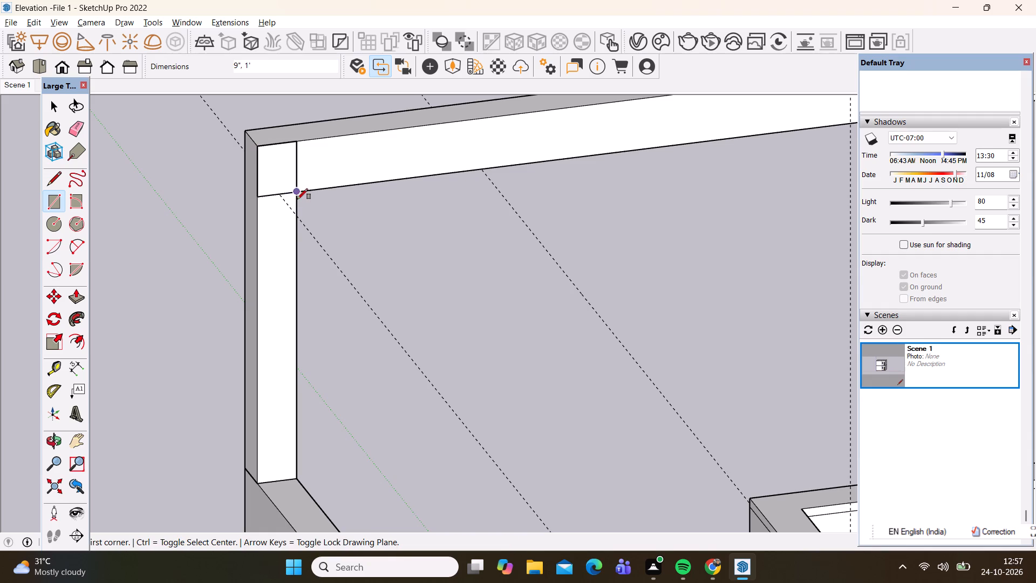
key(space)
Extrude the corner rectangle 10' toward the rear as a side beam above the roof.
key(p)
key(space)
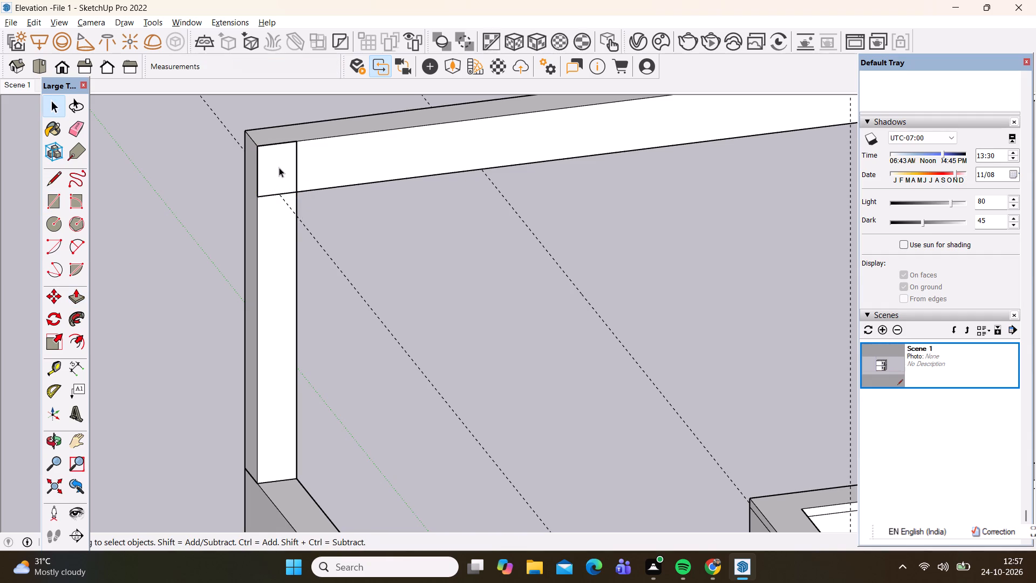
double_click(279, 167)
key(p)
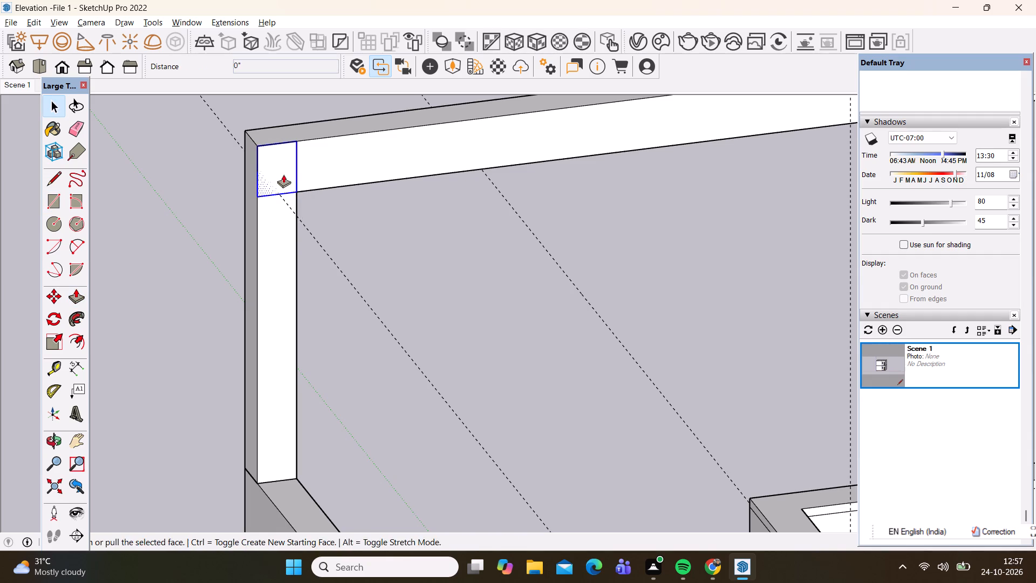
click(283, 174)
scroll(297, 205, down, 8)
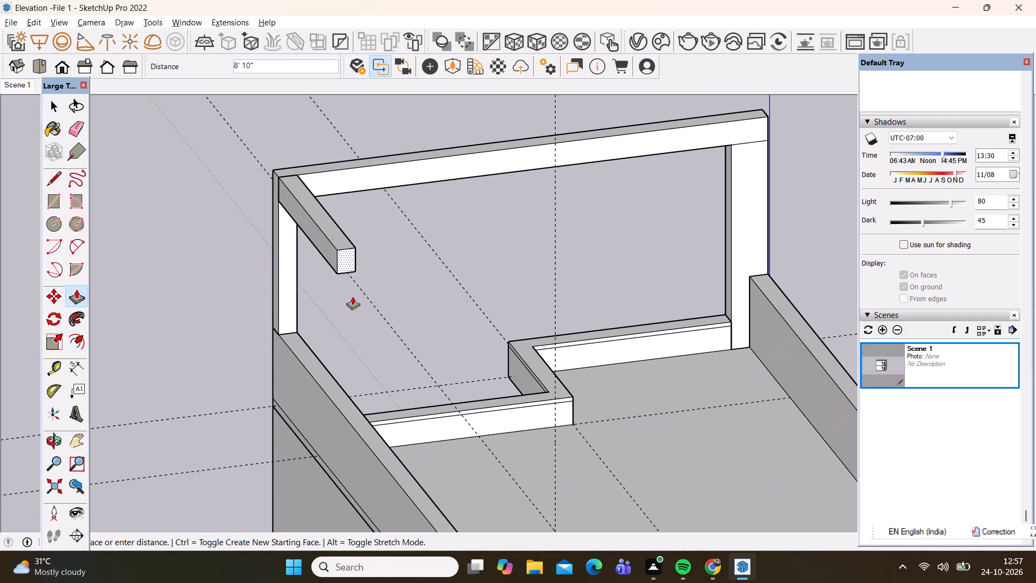
key(1)
key(0)
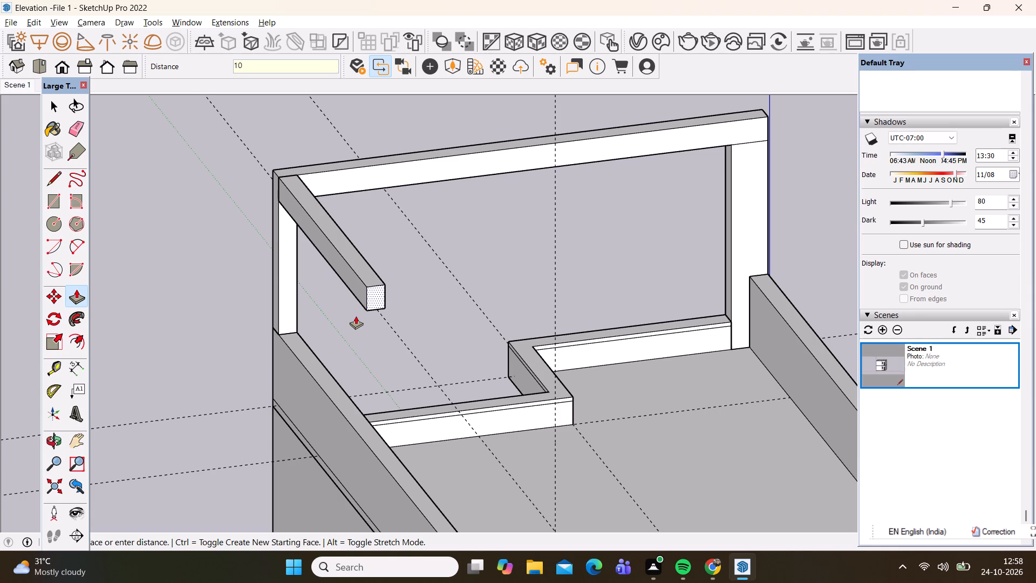
key(apostrophe)
key(Return)
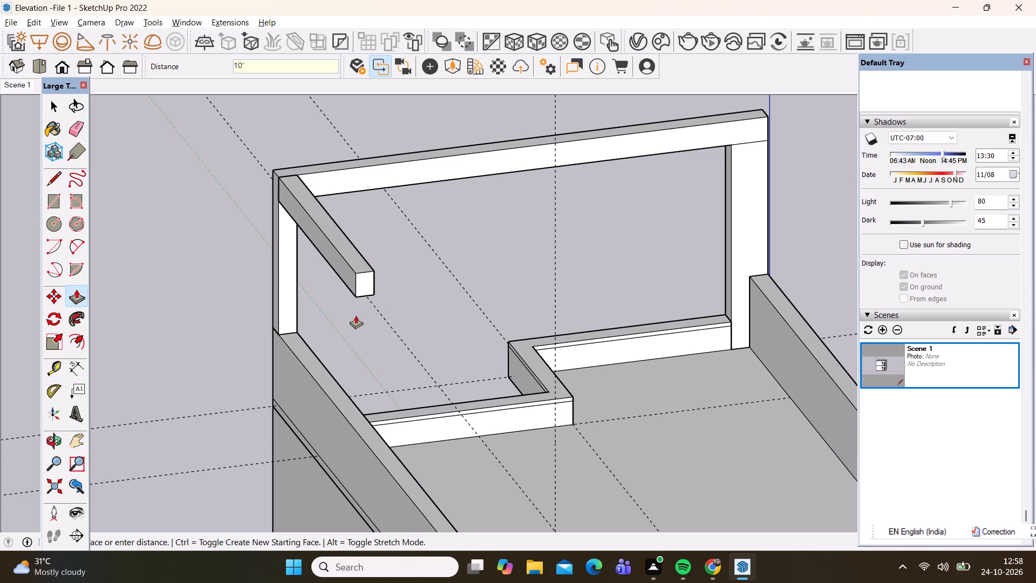
Place a guide 9" in from the free end edge on the side beam's inner face.
scroll(380, 241, down, 3)
middle_drag(499, 269, 81, 303)
scroll(493, 281, down, 1)
scroll(385, 164, up, 4)
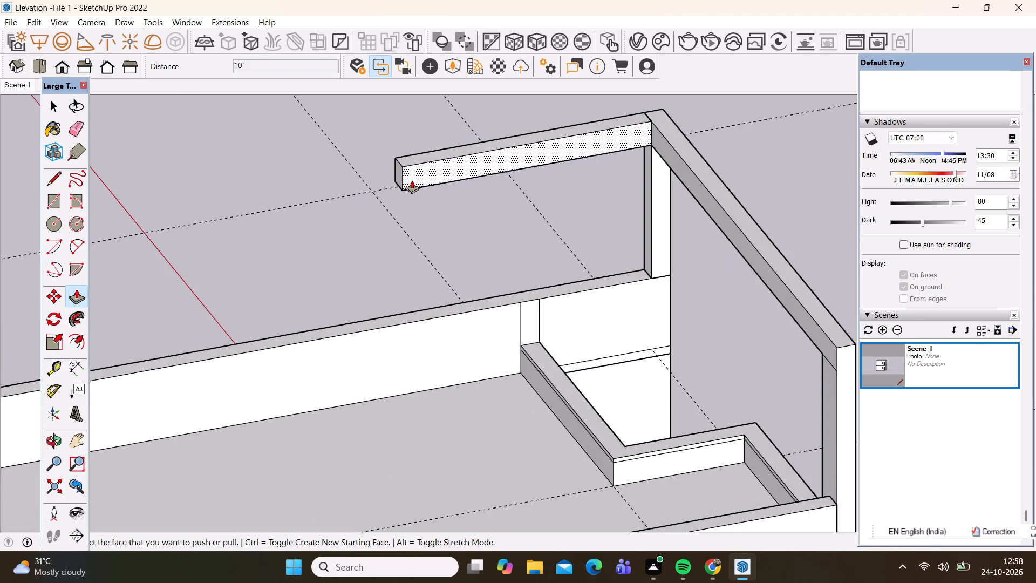
scroll(412, 180, up, 4)
key(space)
key(t)
click(398, 173)
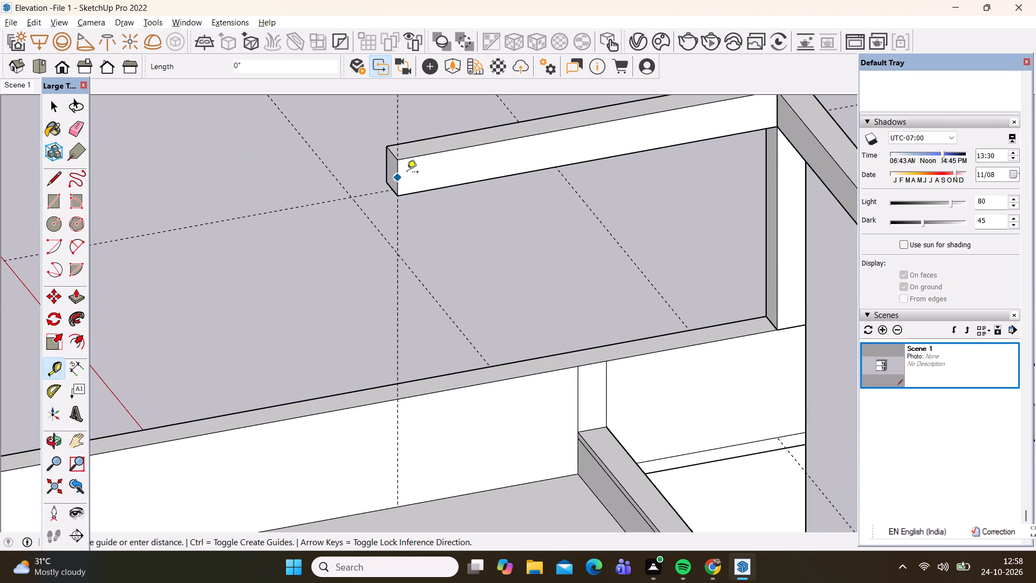
key(9)
key(shift+quotedbl)
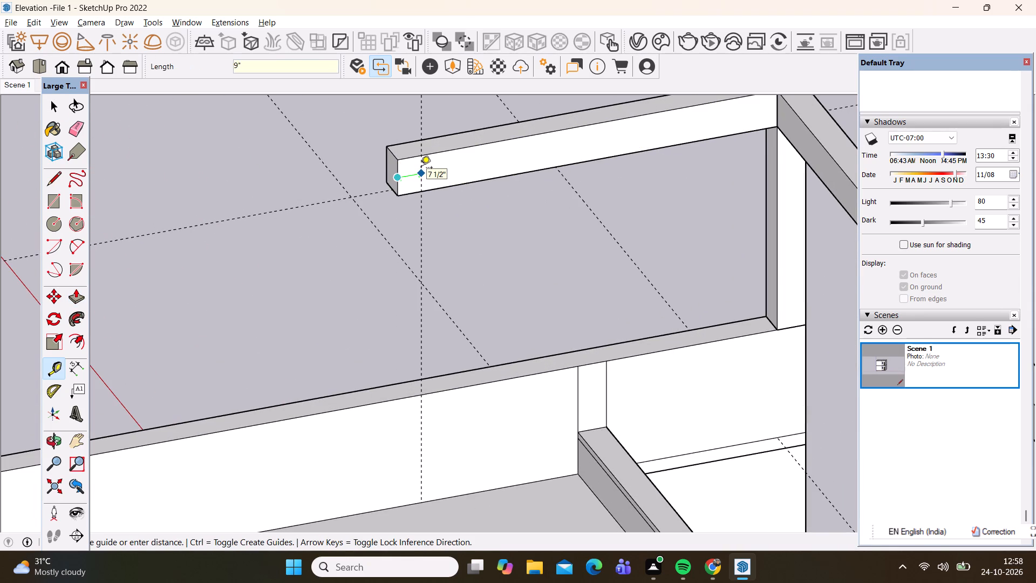
key(Return)
key(space)
Draw a 1' line along the guide across the side beam's inner face to separate its end section.
text(l)
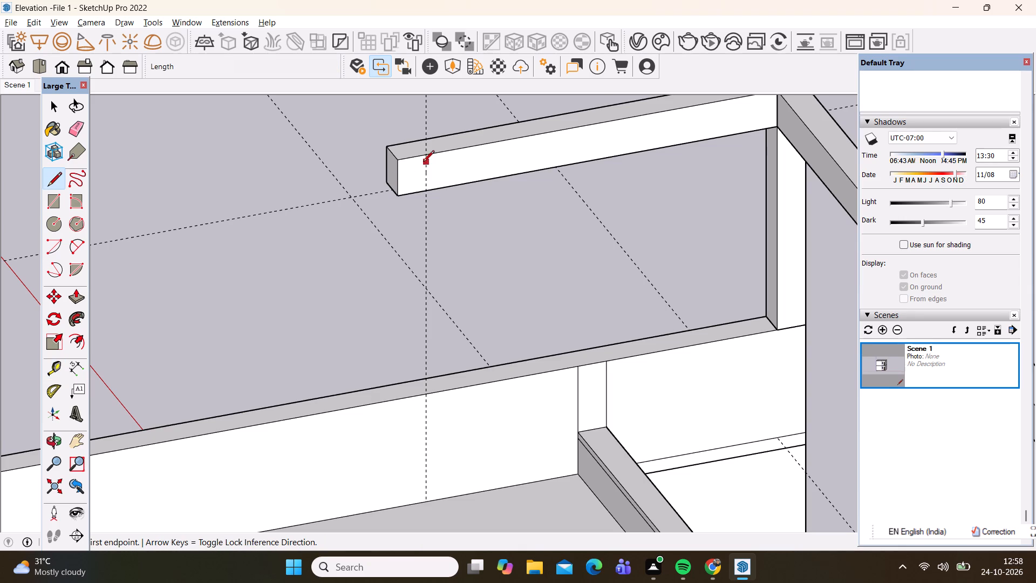
click(424, 156)
click(424, 191)
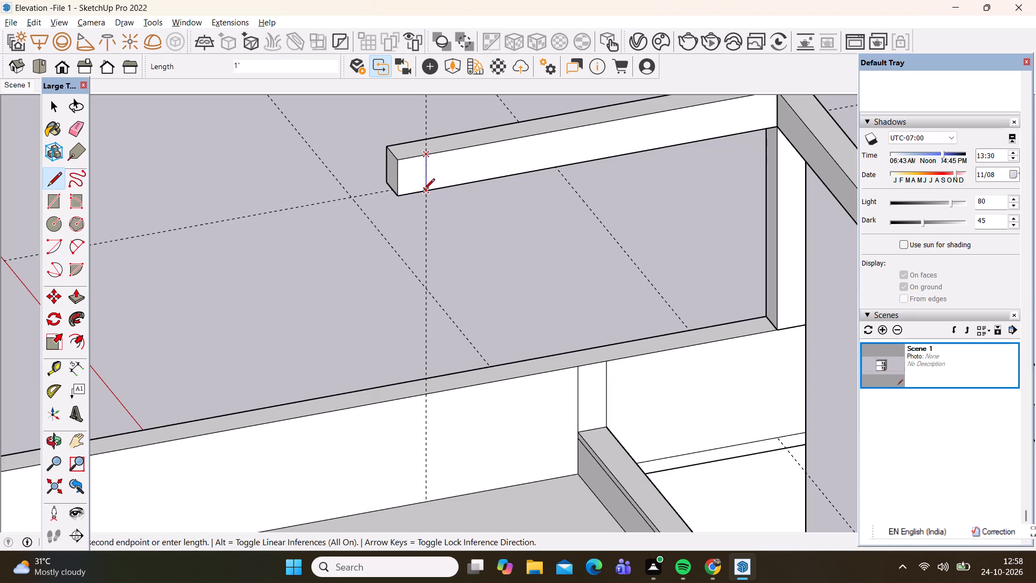
key(space)
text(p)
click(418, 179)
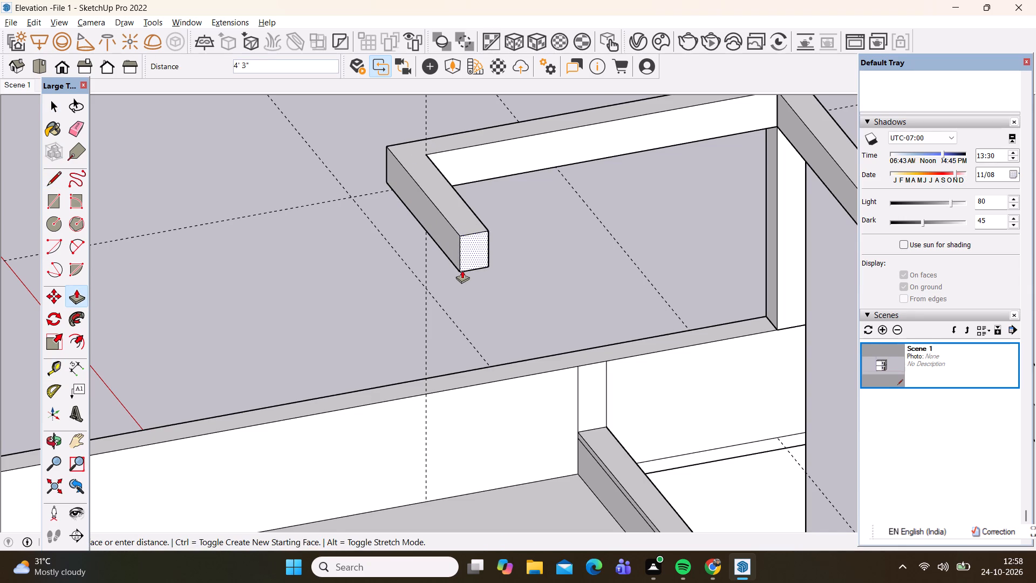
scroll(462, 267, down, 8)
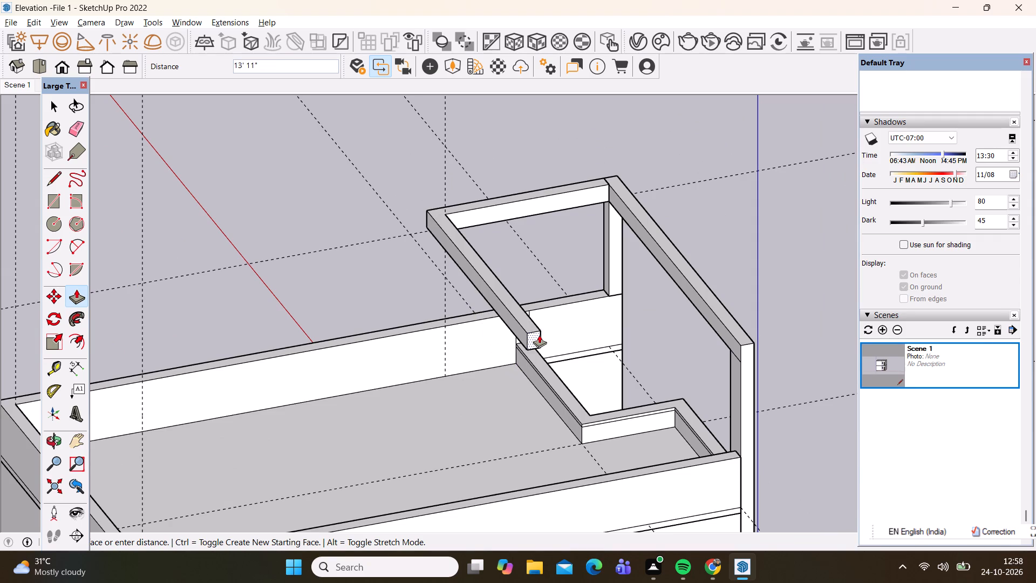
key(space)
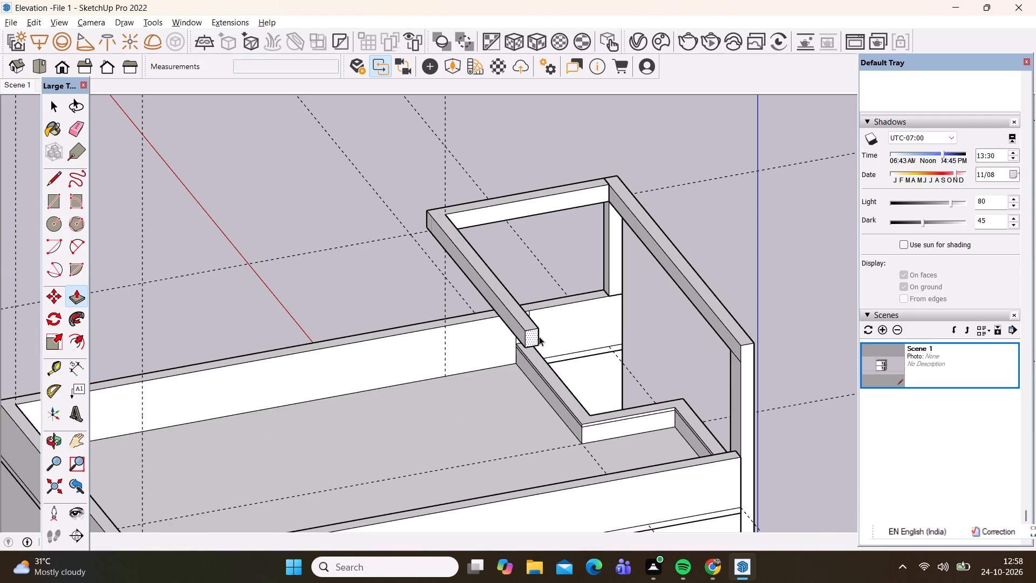
Draw a rectangle on the frame's rear face where the beam meets the opposite corner column.
scroll(459, 246, down, 4)
middle_drag(441, 295, 755, 260)
scroll(597, 320, down, 1)
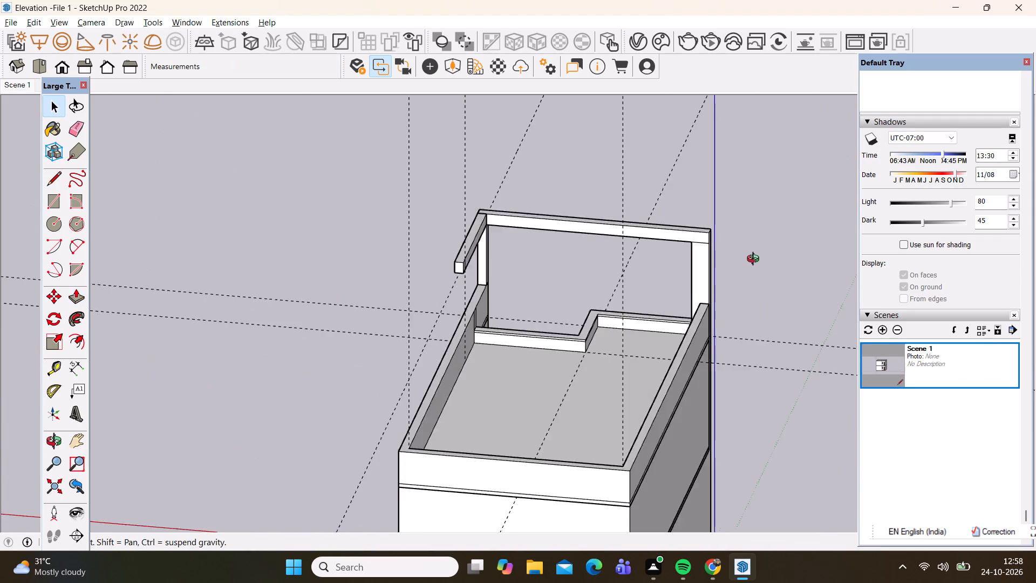
middle_drag(755, 260, 756, 259)
scroll(702, 243, up, 11)
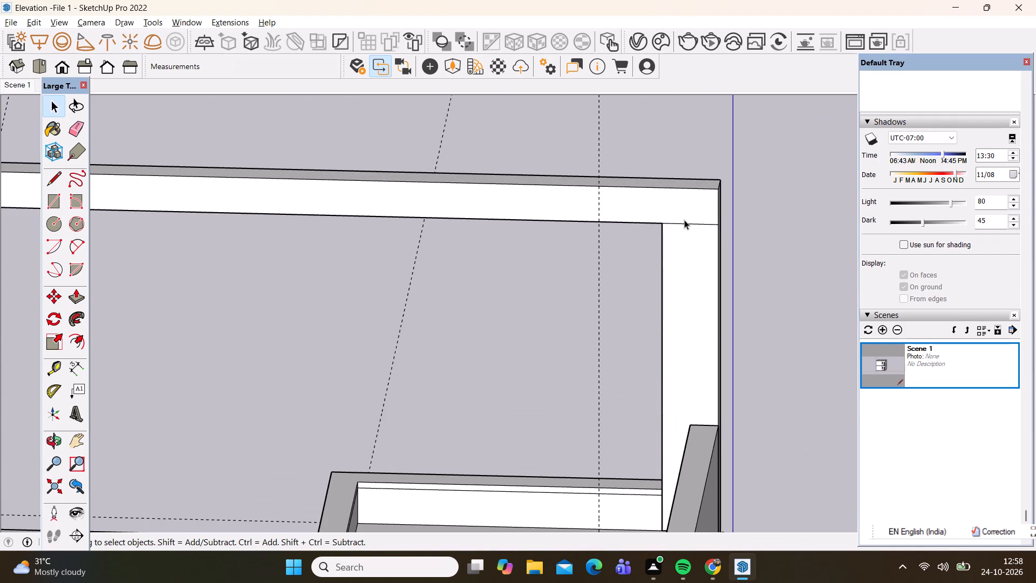
key(r)
click(666, 223)
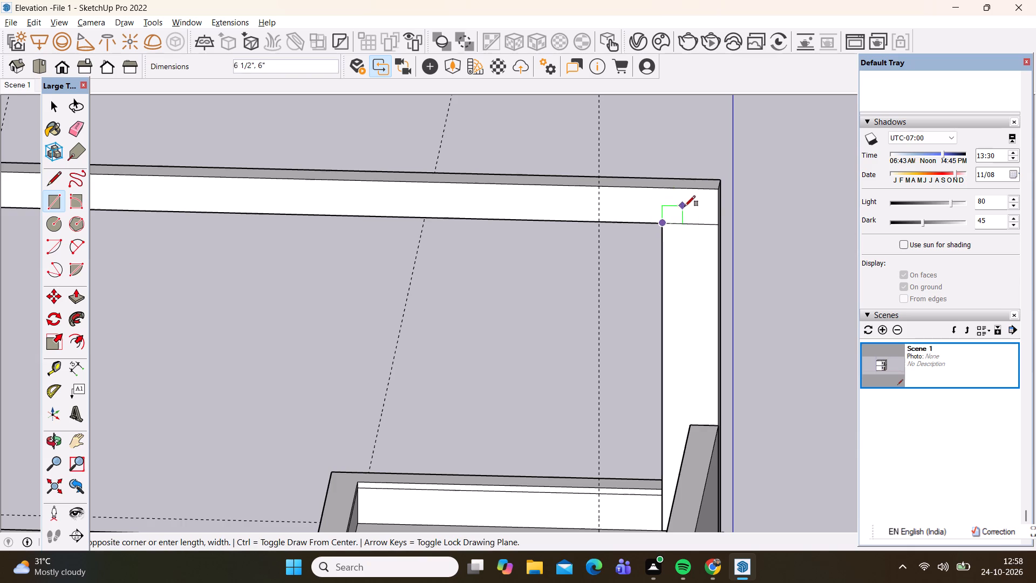
click(716, 192)
key(space)
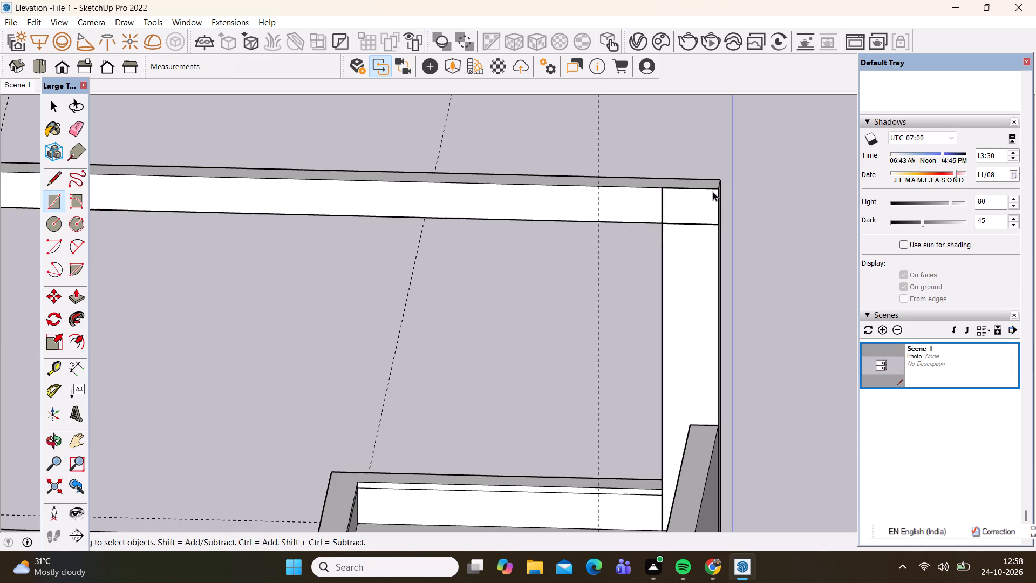
Extrude the rectangle at the opposite corner column 10' toward the rear as the second side beam.
key(p)
drag(691, 198, 691, 204)
drag(697, 203, 697, 207)
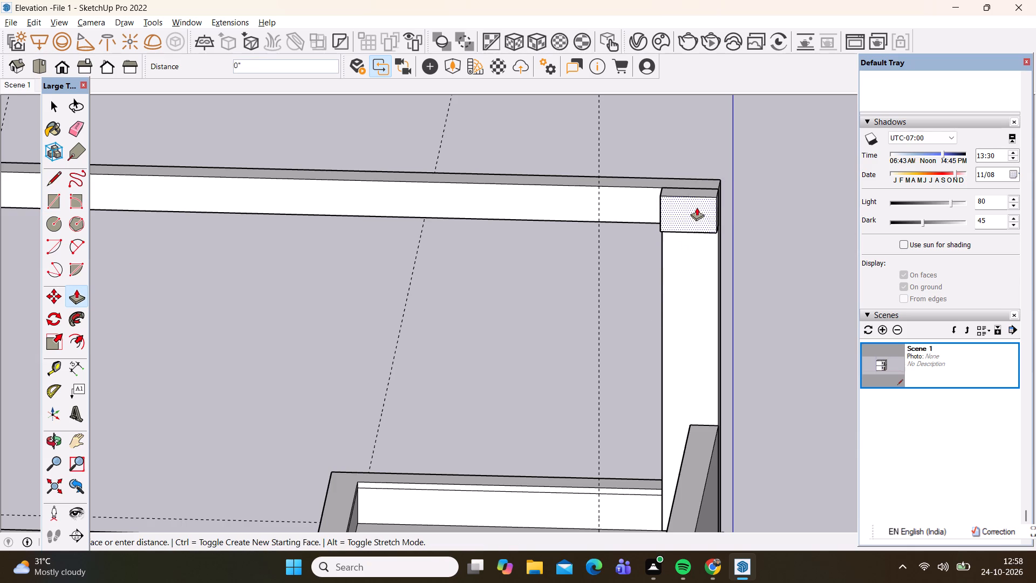
drag(697, 207, 687, 294)
text(10)
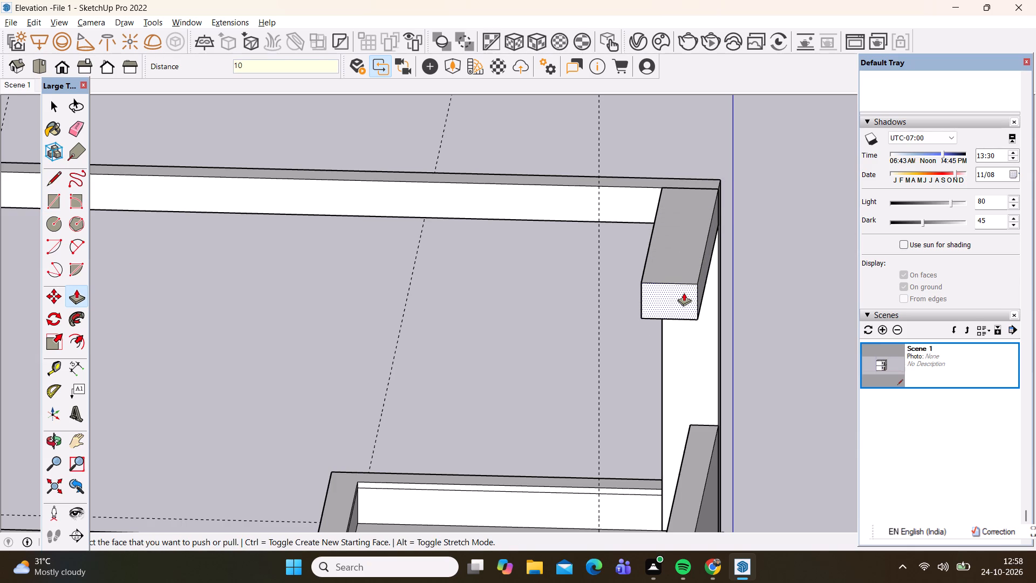
key(apostrophe)
key(Return)
Extrude the separated end section of the first side beam 17' 8 1/2" across to the second side beam as a rear beam.
scroll(671, 172, down, 8)
scroll(320, 235, up, 3)
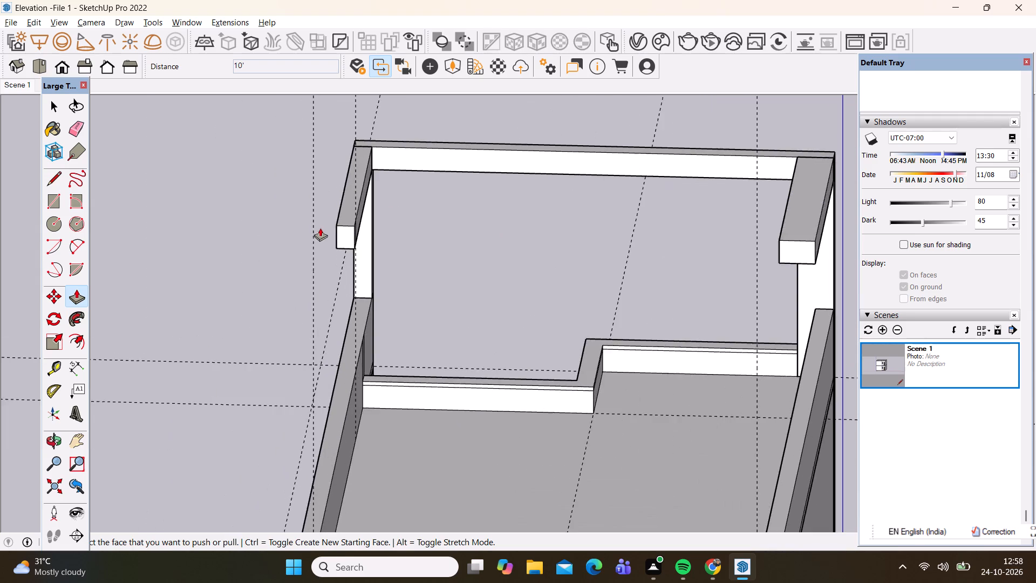
scroll(403, 216, up, 5)
middle_drag(570, 279, 274, 292)
scroll(558, 296, down, 1)
scroll(295, 172, up, 4)
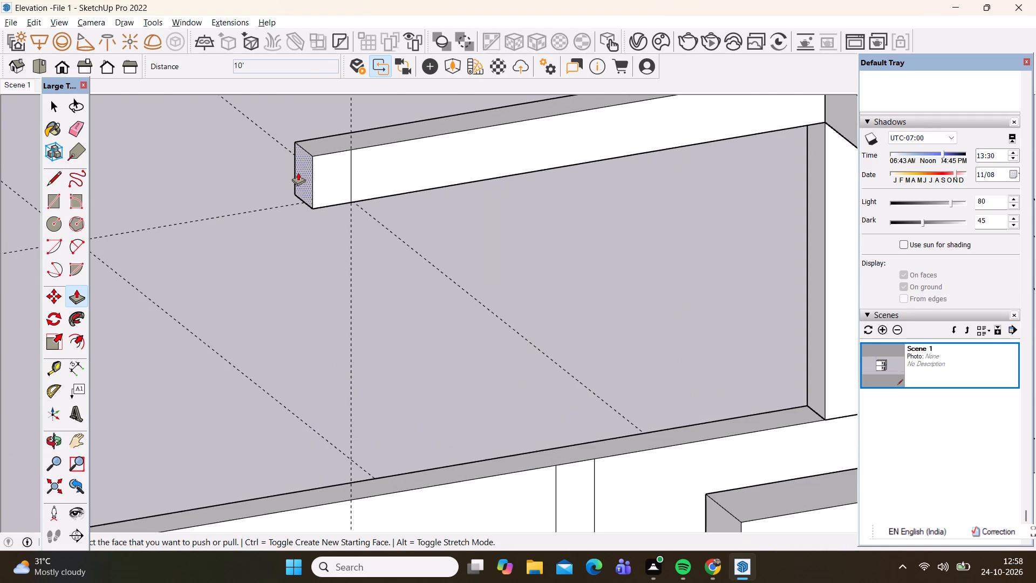
click(334, 167)
drag(333, 176, 355, 212)
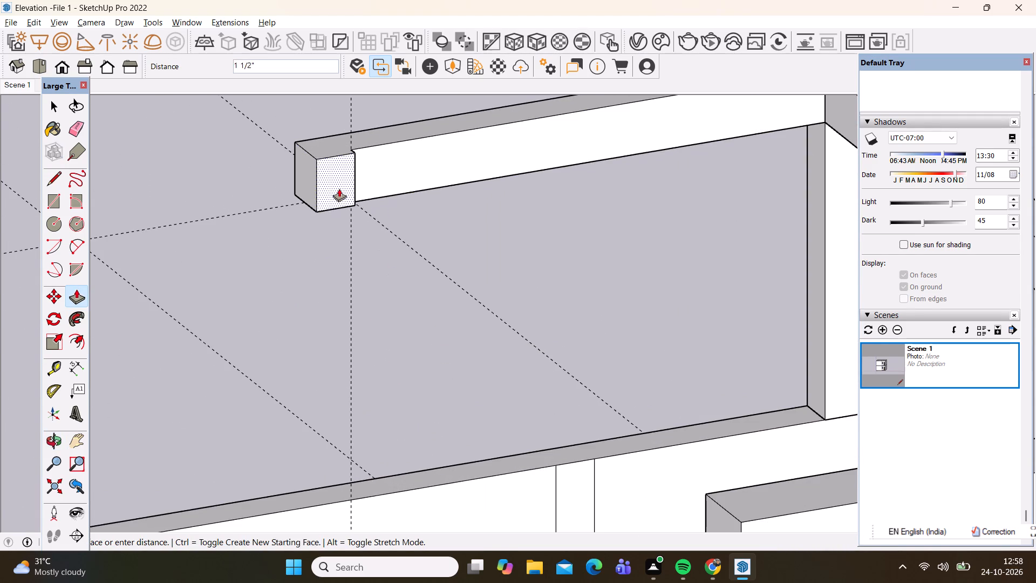
drag(355, 212, 711, 499)
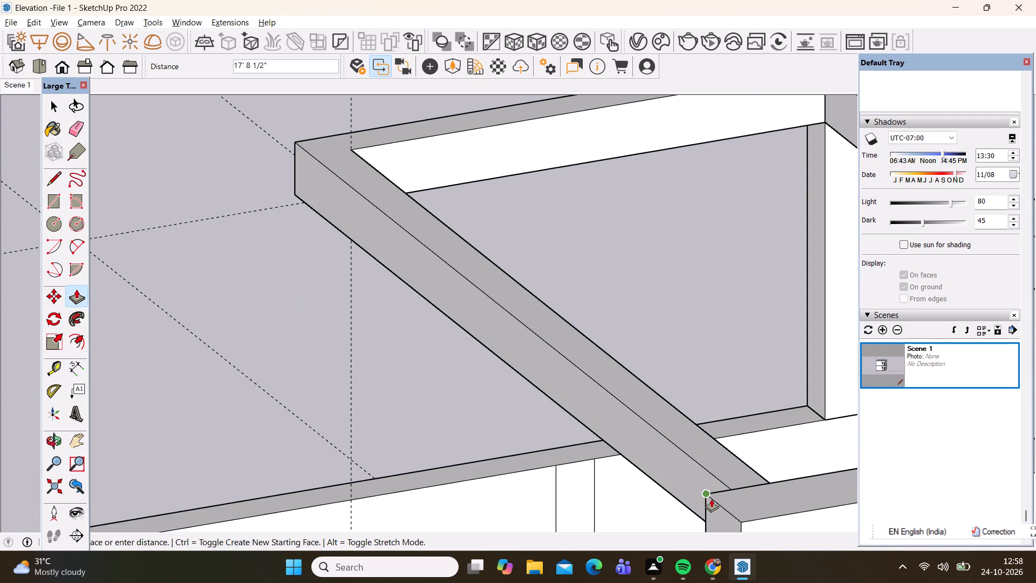
drag(711, 499, 750, 489)
drag(750, 489, 778, 484)
Push the second side beam's projecting free end back 6", flush with the rear beam's outer face.
scroll(671, 375, down, 6)
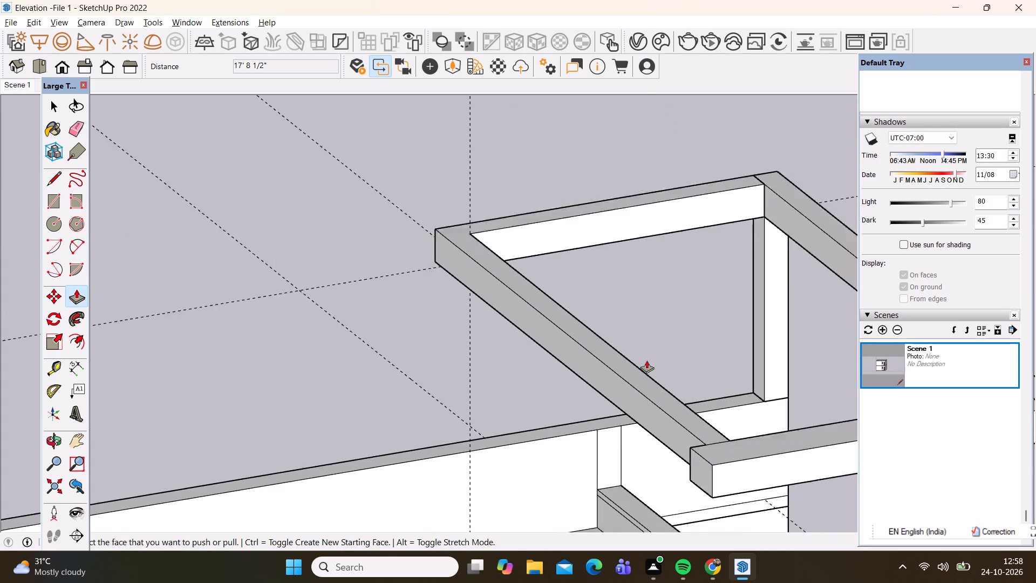
scroll(646, 360, down, 2)
middle_drag(557, 382, 847, 421)
scroll(617, 436, down, 1)
scroll(652, 335, down, 7)
middle_drag(659, 389, 791, 335)
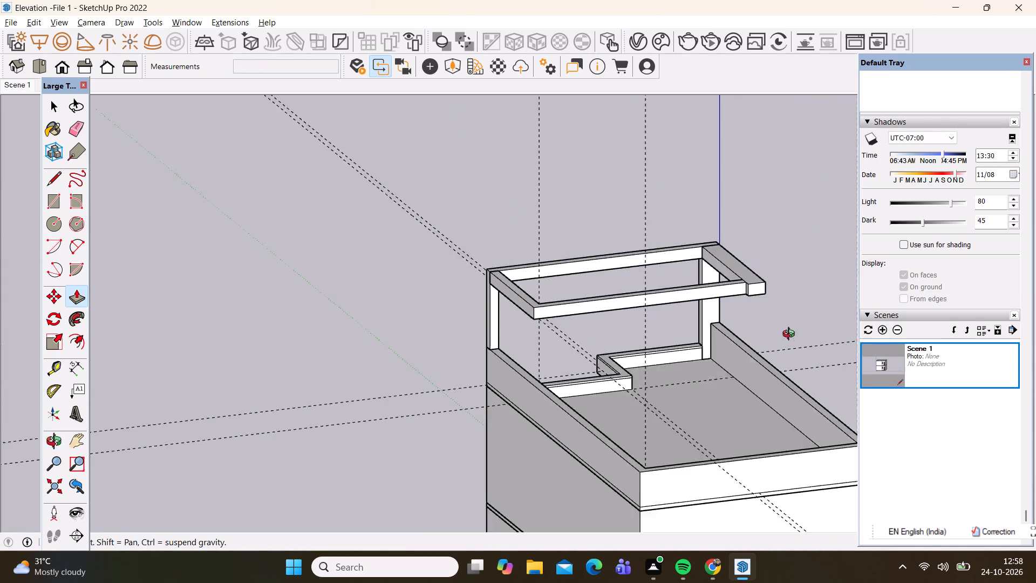
middle_drag(791, 335, 805, 310)
scroll(805, 311, down, 1)
scroll(749, 269, up, 16)
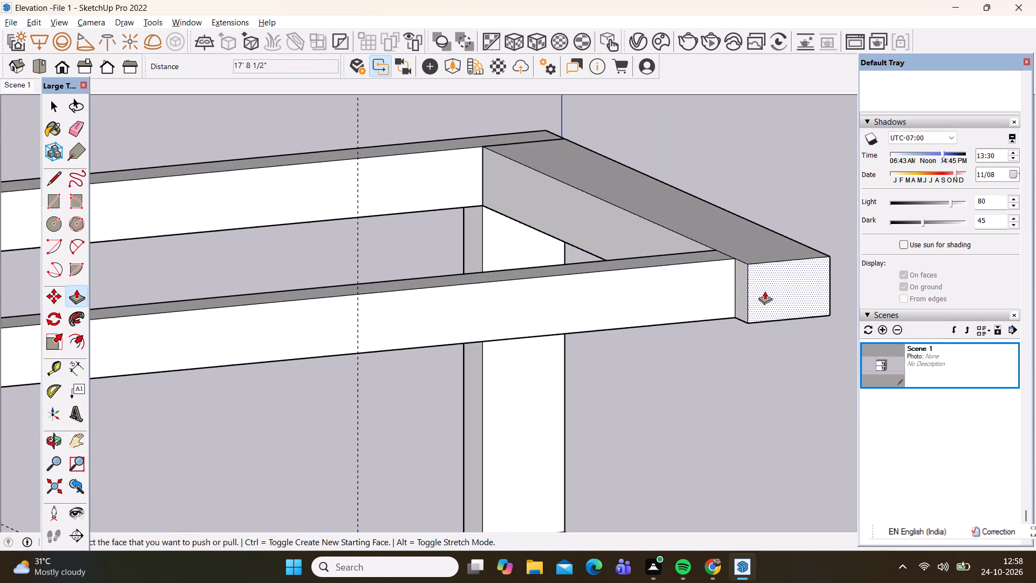
click(764, 291)
click(731, 258)
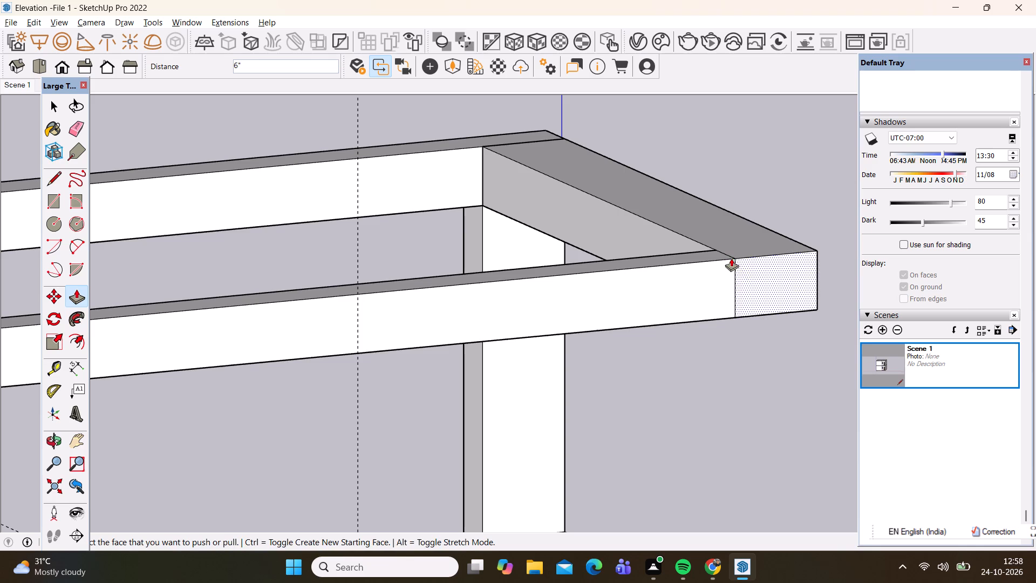
Erase the vertical seam and the short top seam where the rear beam meets the second side beam.
key(space)
click(736, 280)
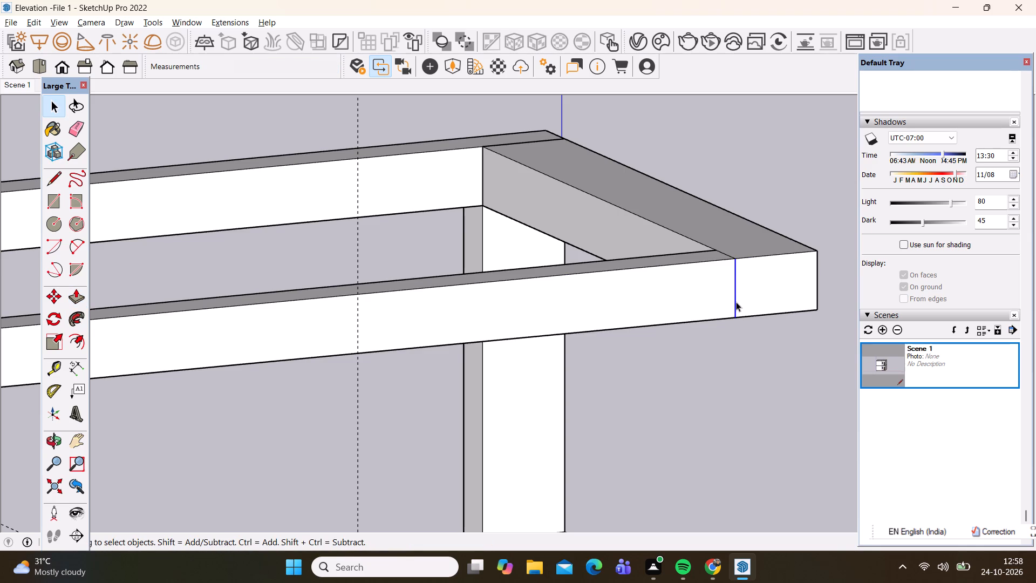
key(Delete)
click(726, 253)
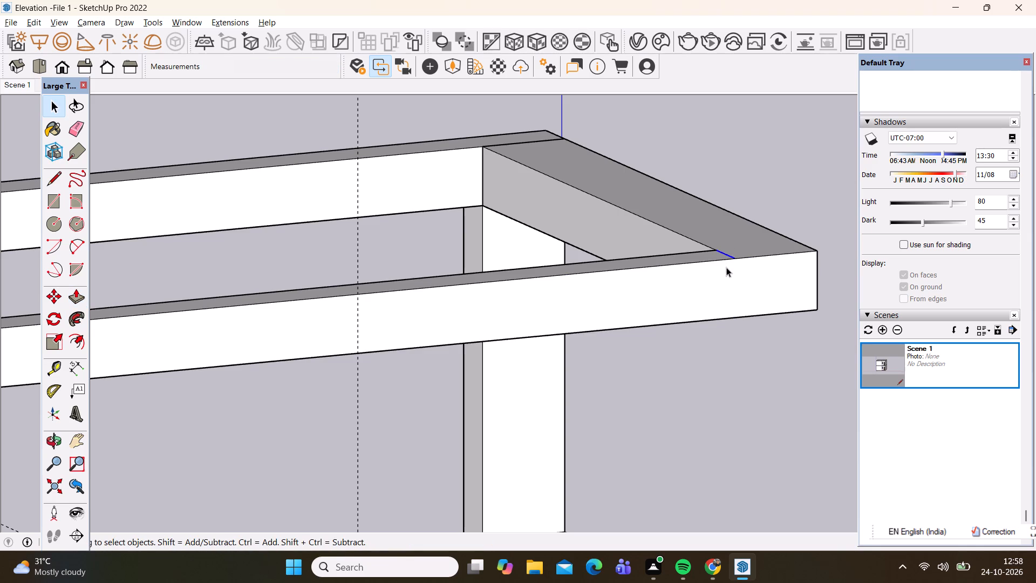
key(Delete)
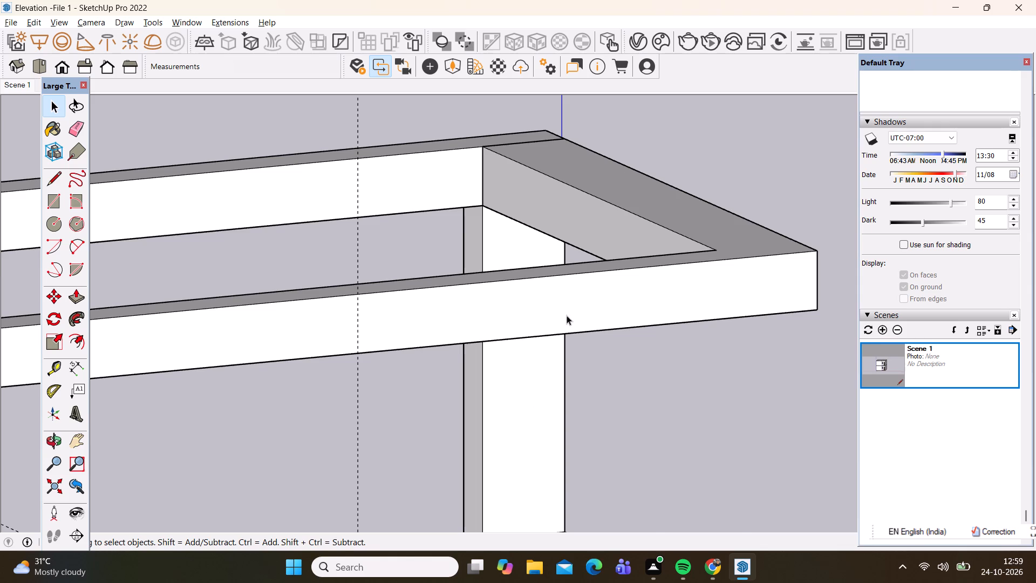
Delete all guides from the model.
scroll(554, 296, down, 12)
middle_drag(540, 257, 393, 324)
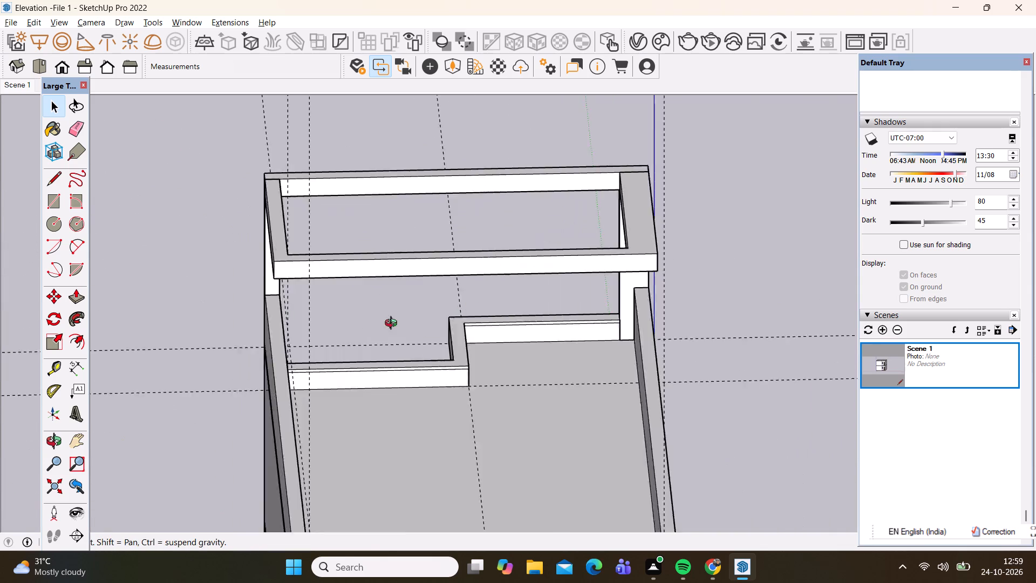
middle_drag(393, 324, 365, 322)
middle_drag(387, 300, 438, 238)
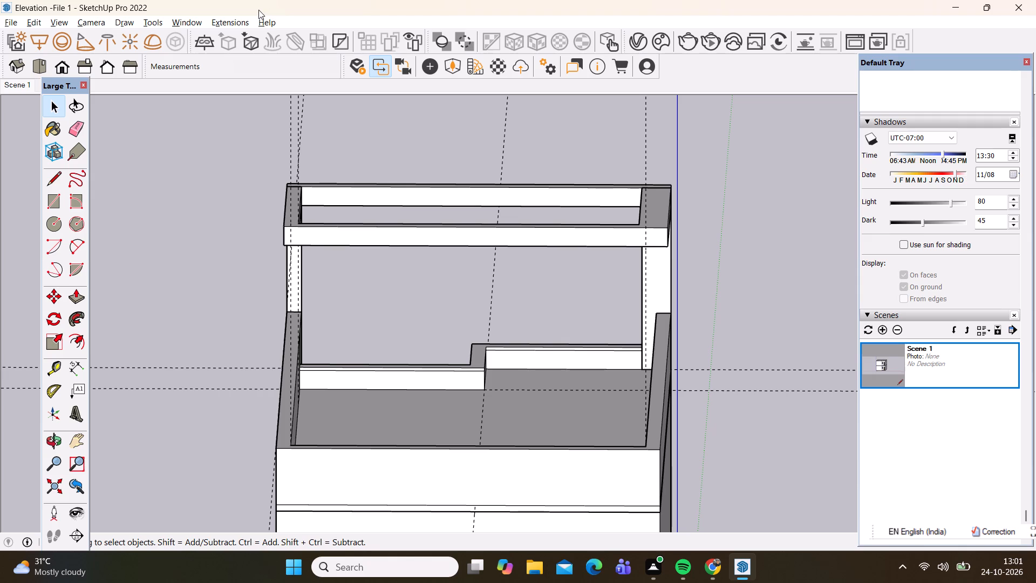
scroll(342, 196, up, 10)
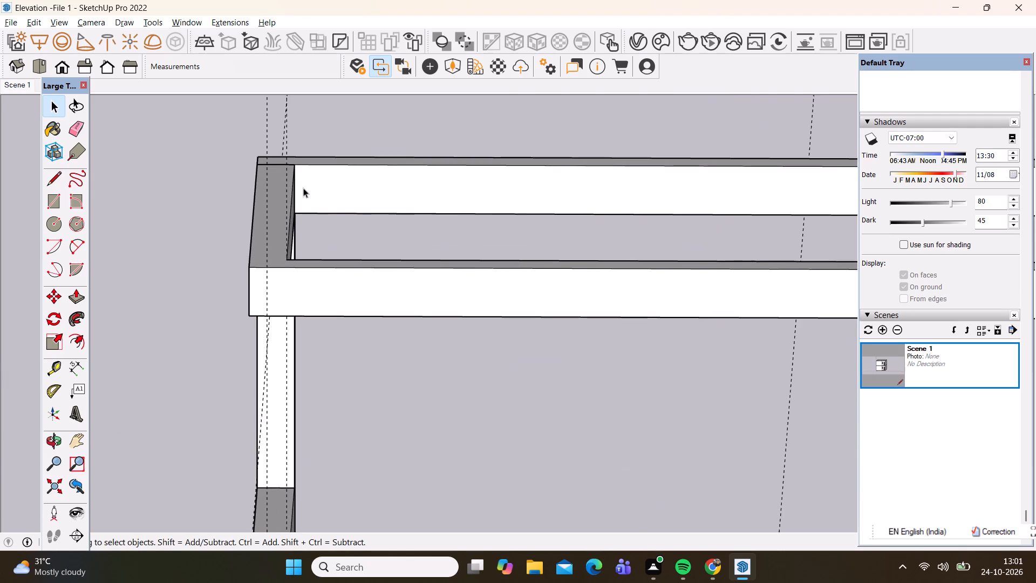
scroll(80, 198, down, 7)
scroll(140, 156, down, 11)
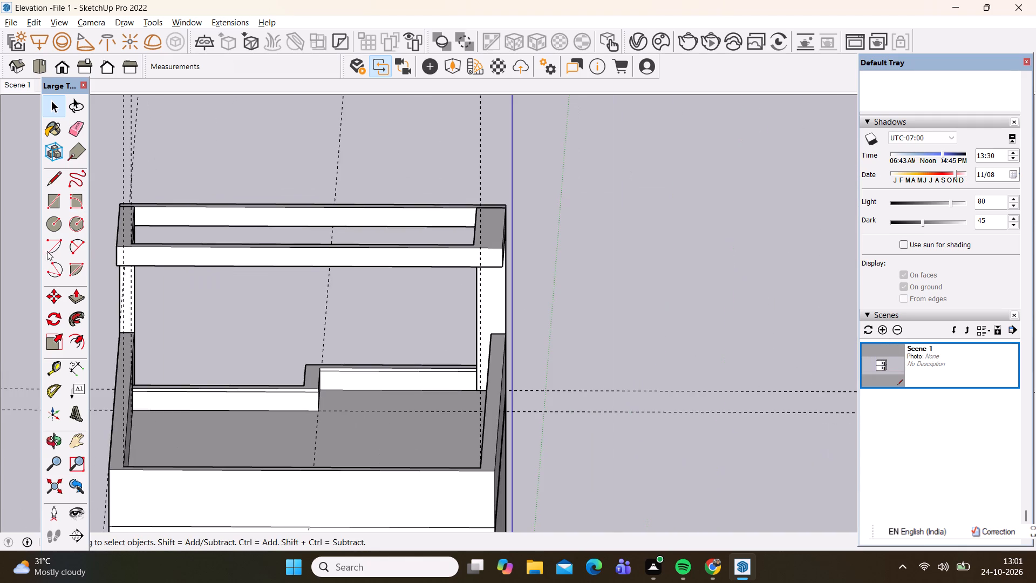
scroll(114, 252, down, 1)
middle_drag(114, 252, 144, 308)
scroll(135, 207, up, 9)
scroll(221, 215, down, 2)
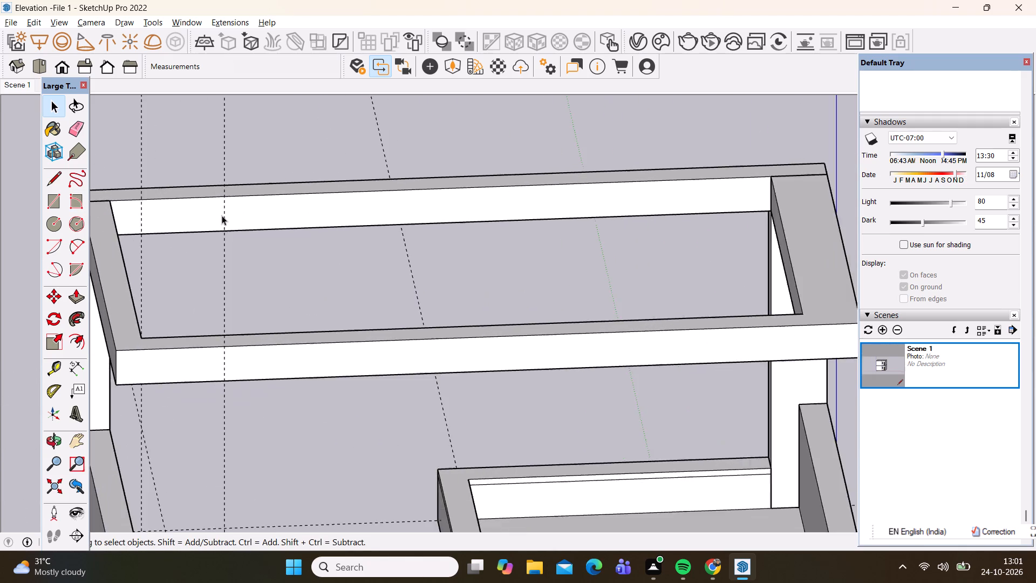
scroll(222, 215, down, 3)
scroll(222, 273, down, 1)
middle_drag(221, 276, 182, 279)
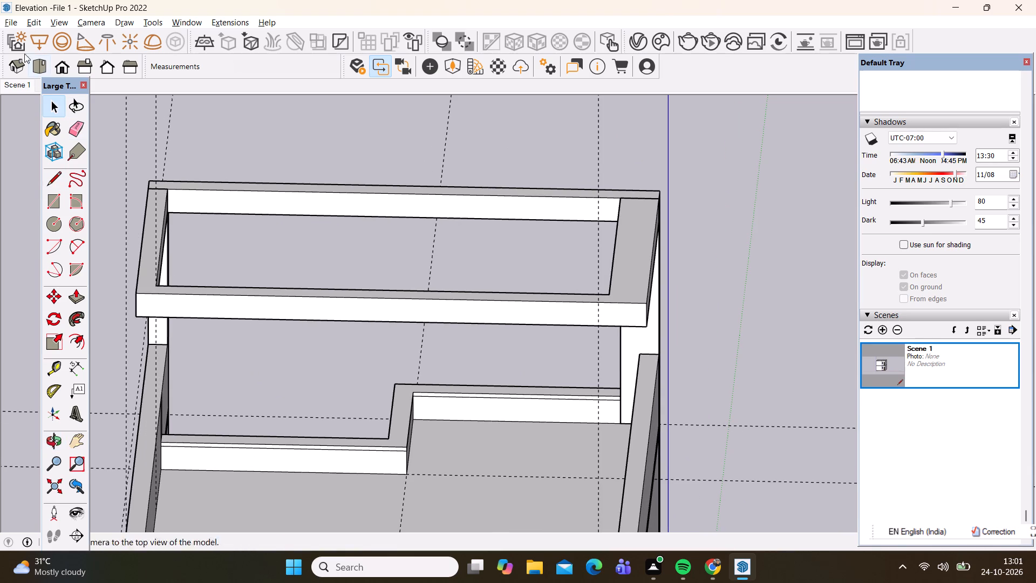
click(32, 18)
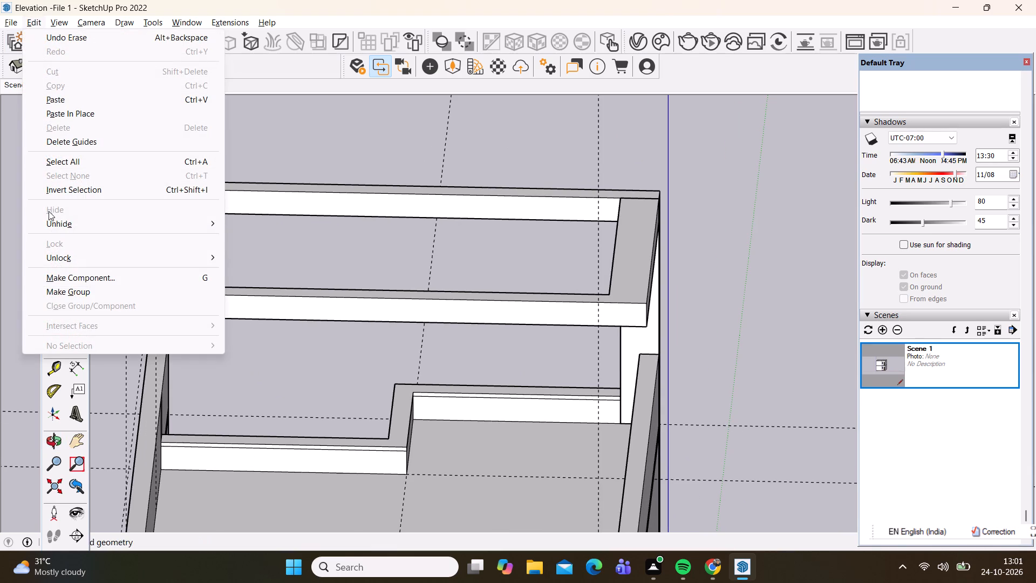
click(66, 143)
Draw a 9" by 9" rectangle on the frame's underside where the rear beam meets the narrower side beam.
scroll(234, 188, down, 7)
middle_drag(247, 321, 284, 187)
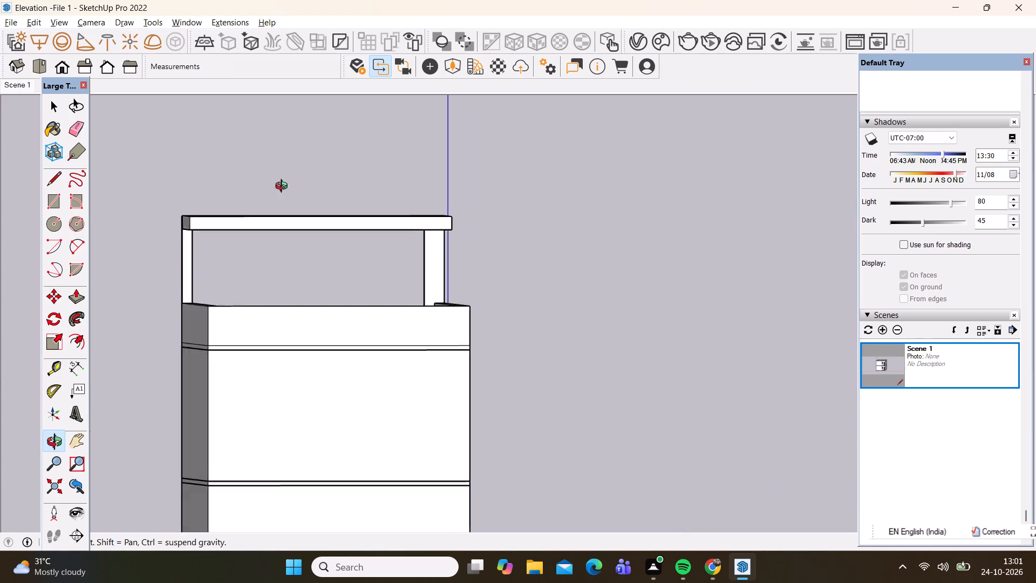
middle_drag(284, 187, 355, 85)
scroll(271, 214, up, 6)
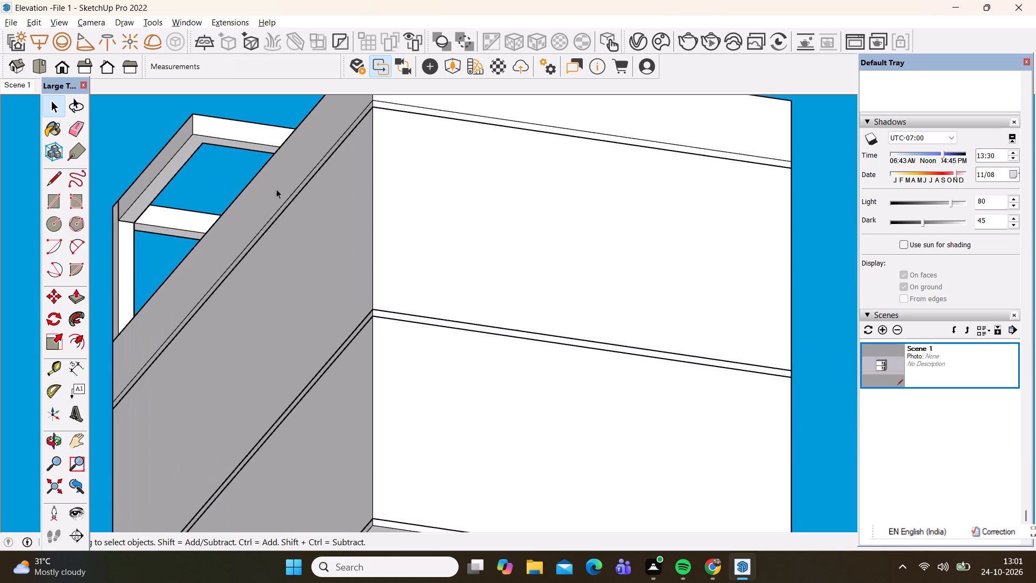
scroll(276, 189, up, 3)
scroll(275, 200, down, 9)
scroll(244, 186, up, 10)
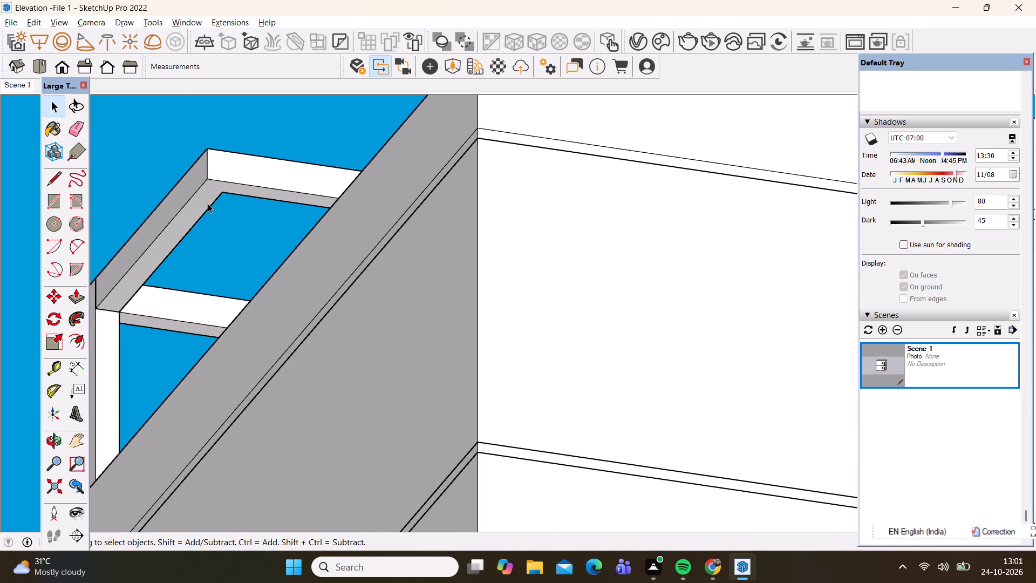
scroll(208, 204, up, 5)
key(r)
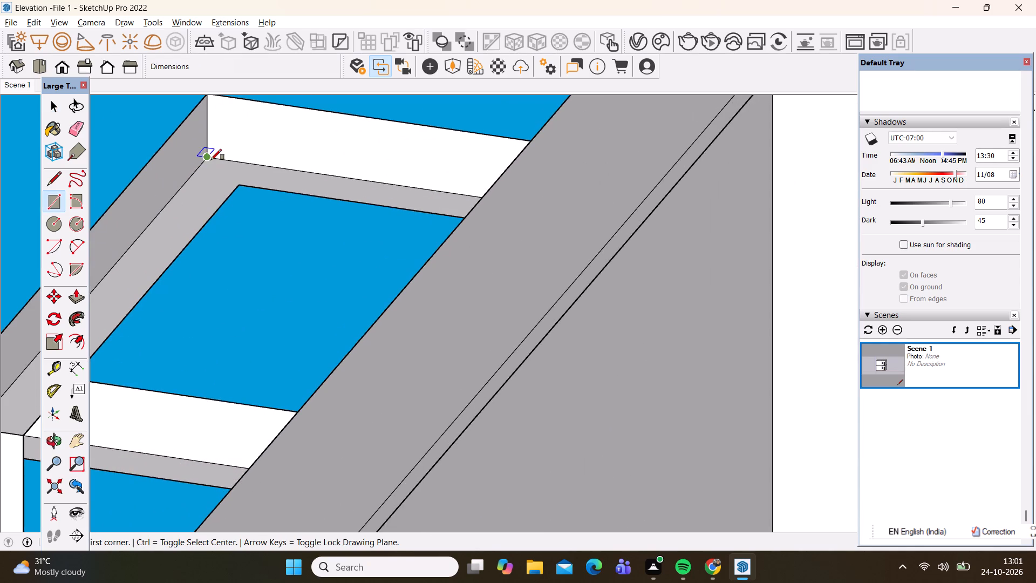
click(211, 160)
click(239, 191)
Extrude the 9" square 5' 7" down to the top of the side parapet as a rear column.
key(space)
key(p)
click(227, 172)
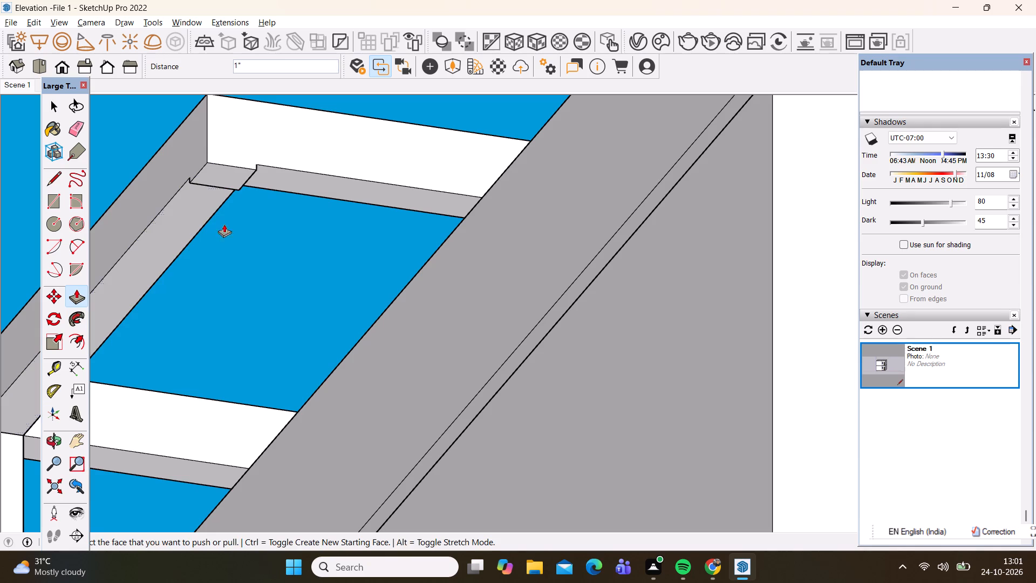
drag(221, 177, 258, 412)
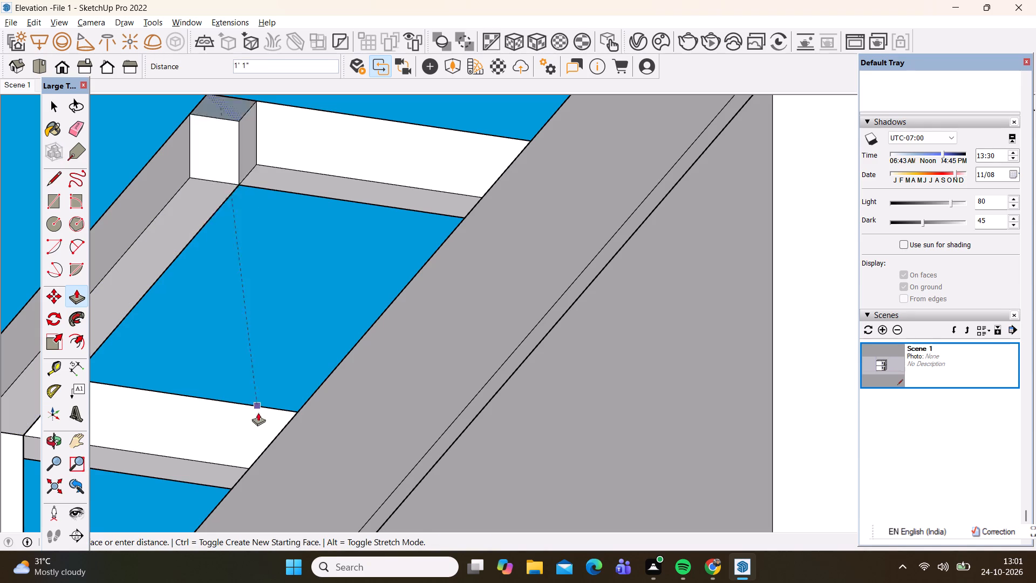
drag(258, 412, 230, 582)
middle_drag(257, 452, 230, 582)
scroll(233, 582, down, 1)
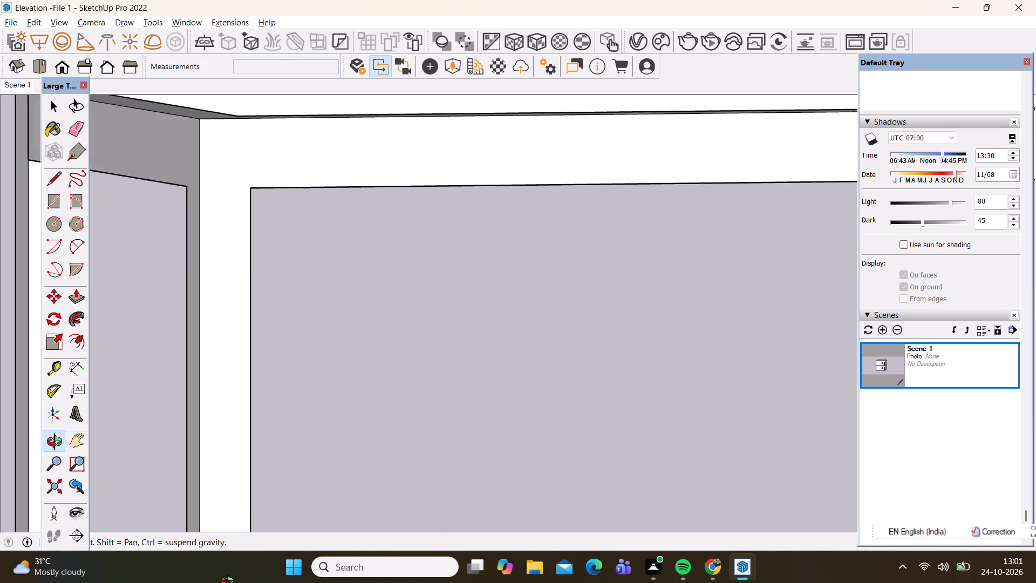
middle_drag(230, 582, 215, 563)
drag(230, 582, 226, 486)
scroll(244, 424, down, 9)
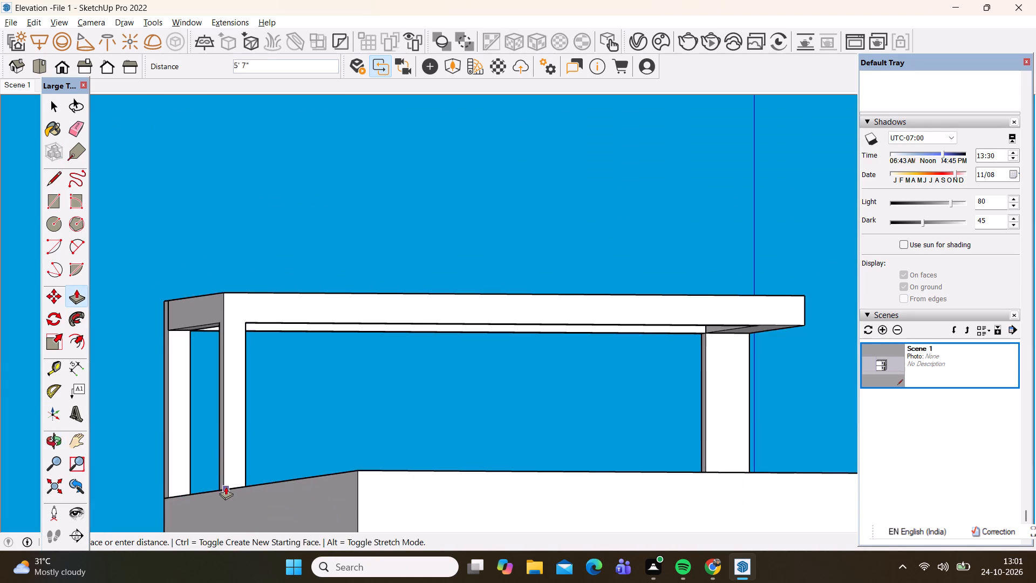
drag(226, 486, 226, 489)
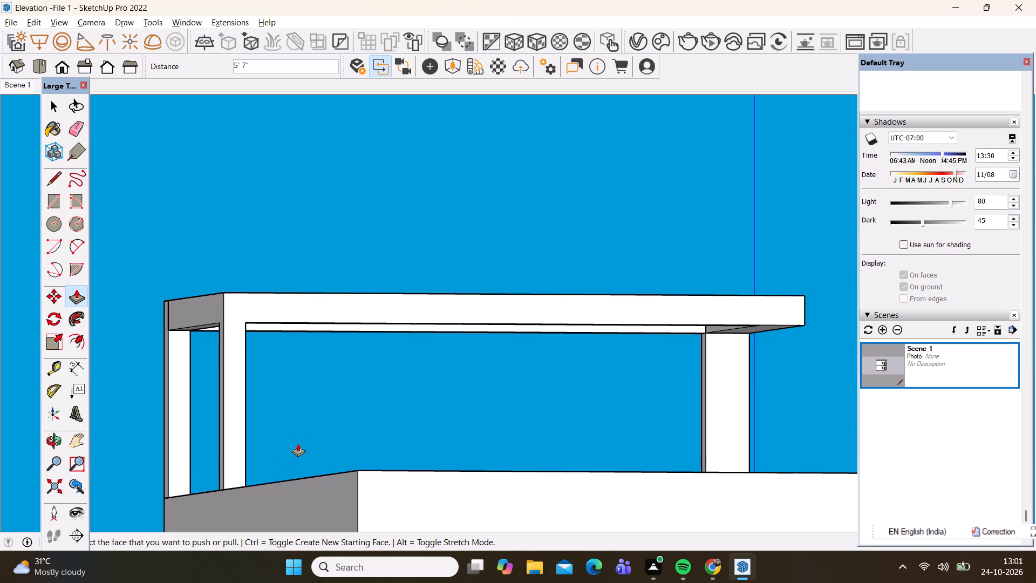
Draw a rectangle of 1' 6" by about 11" on the frame's underside where the rear beam meets the wider side beam.
scroll(303, 417, down, 8)
middle_drag(597, 372, 386, 288)
scroll(454, 368, up, 2)
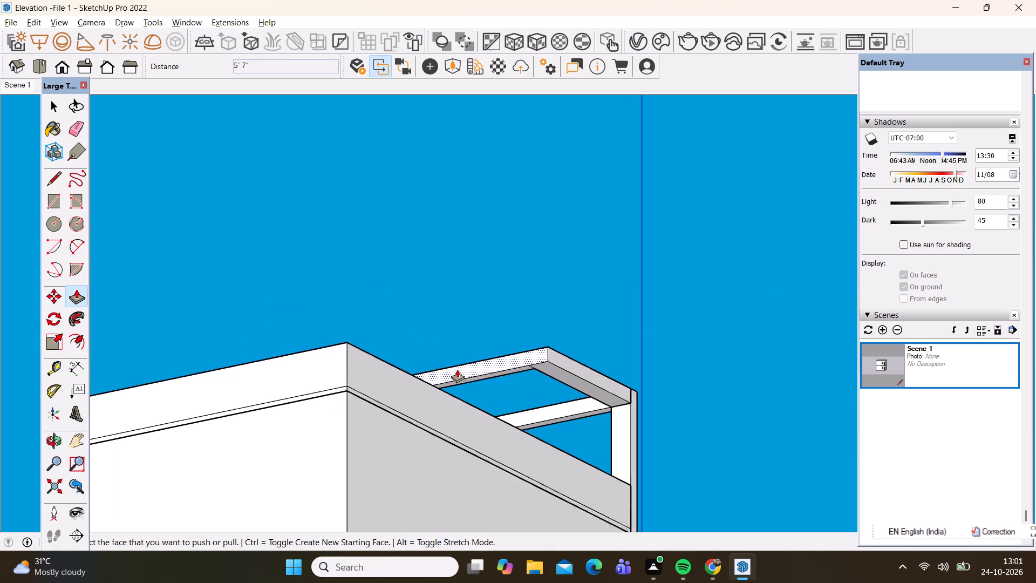
scroll(457, 369, up, 9)
key(space)
key(r)
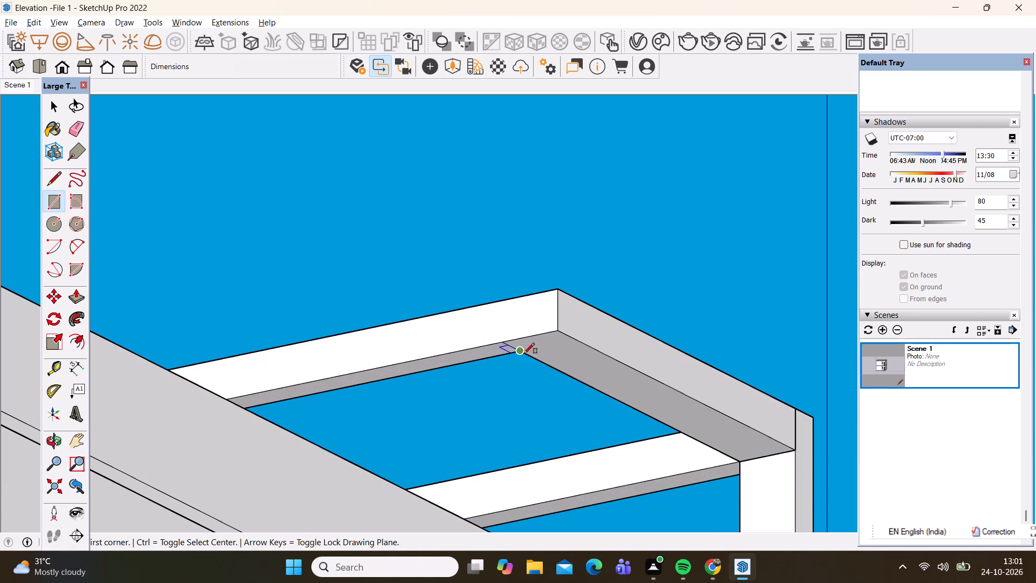
click(508, 343)
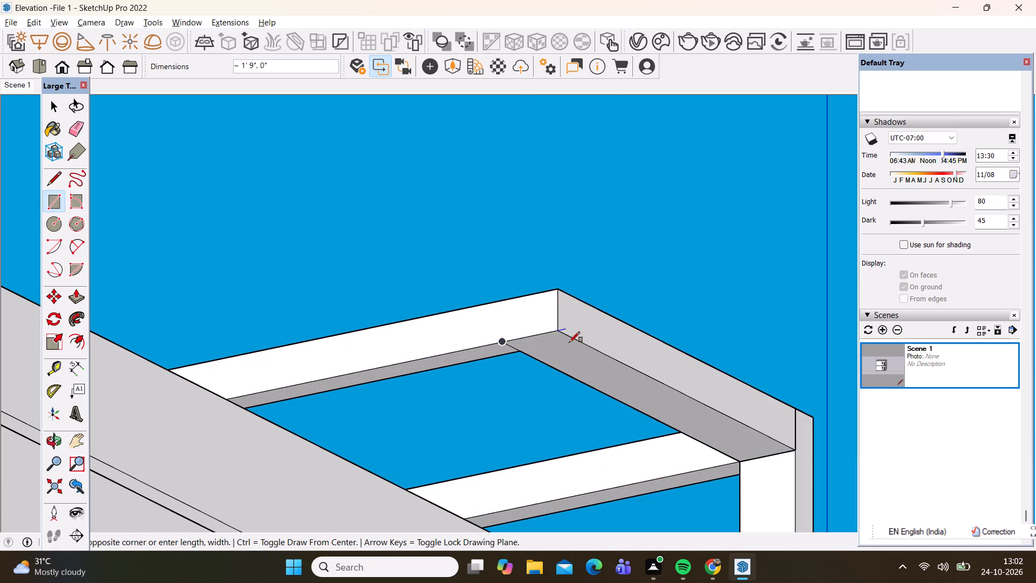
click(578, 344)
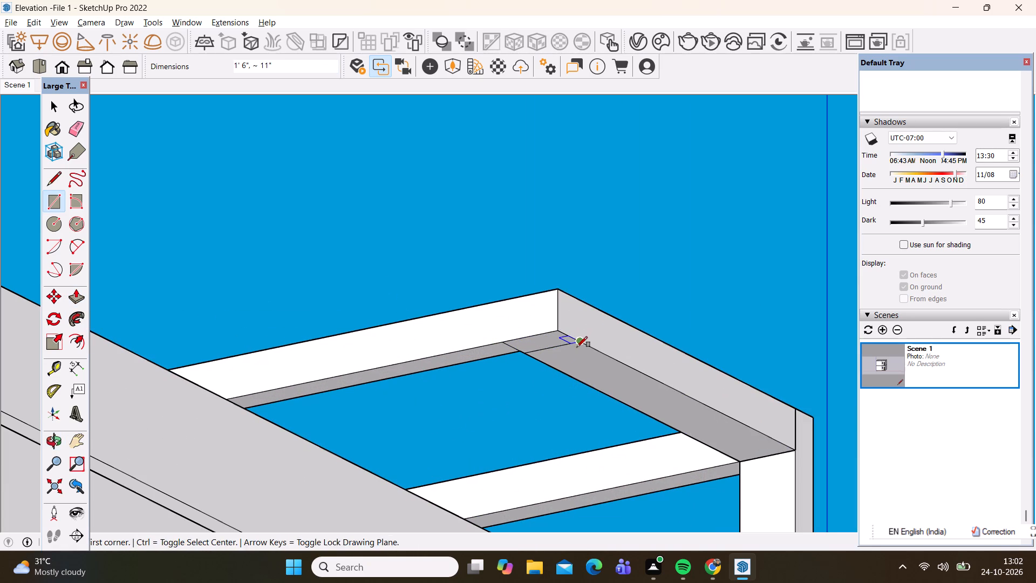
Extrude the rectangle at the wider side beam down to the top of the side parapet as the second rear column.
key(space)
key(p)
drag(544, 335, 544, 346)
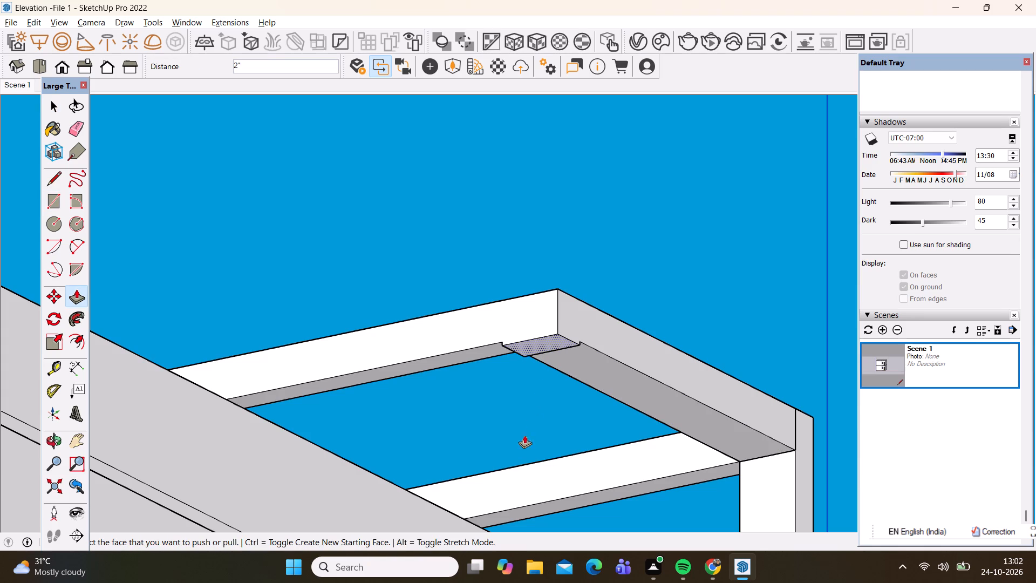
drag(547, 348, 555, 513)
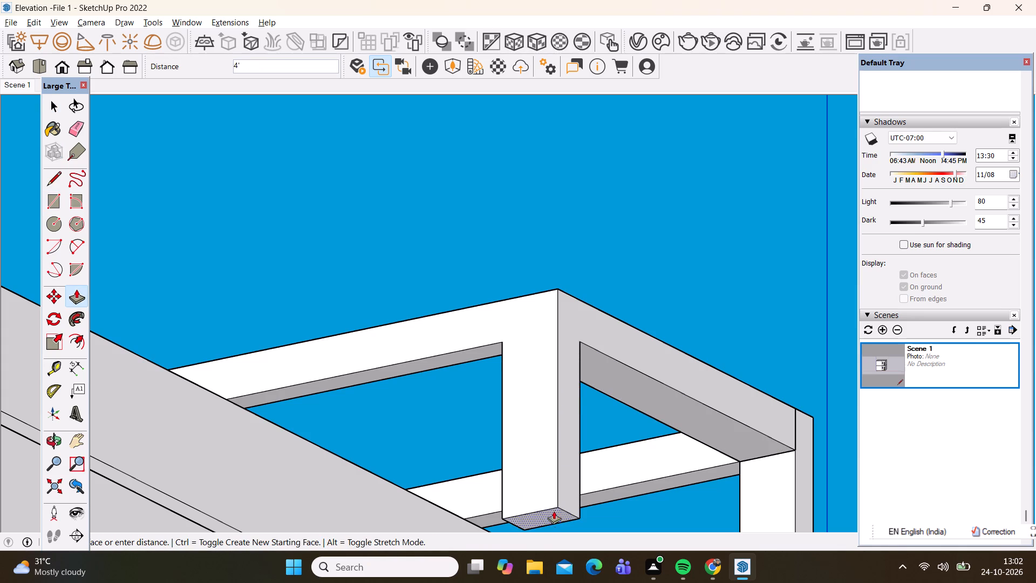
scroll(550, 467, down, 8)
middle_drag(548, 450, 546, 547)
scroll(553, 482, down, 4)
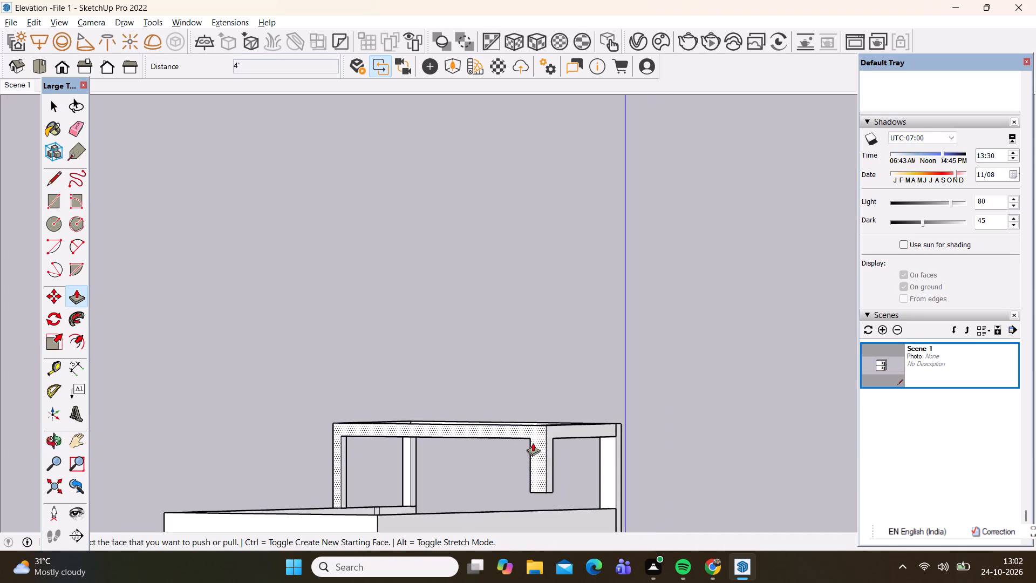
scroll(533, 443, down, 4)
scroll(535, 486, up, 14)
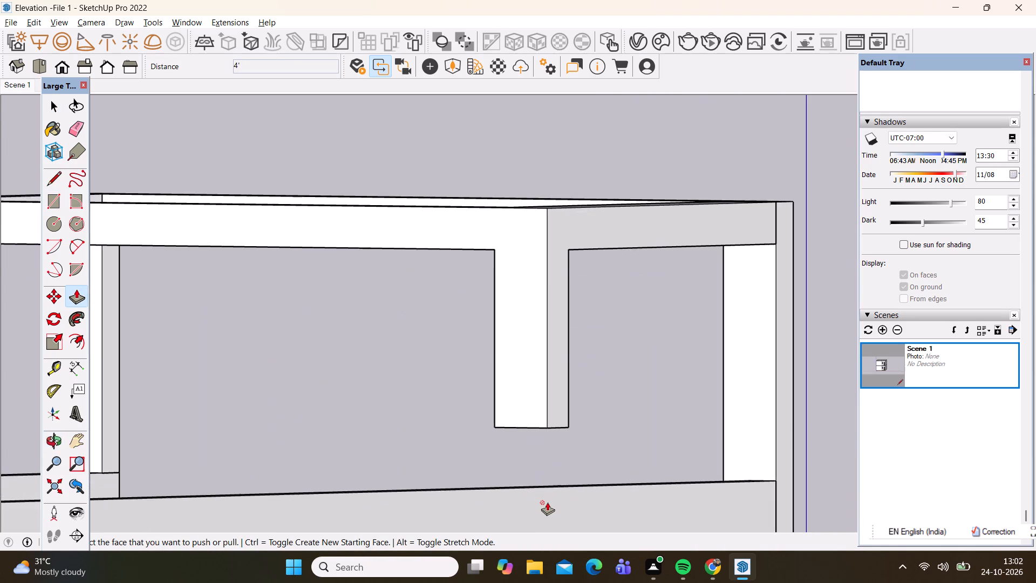
middle_drag(547, 503, 469, 445)
scroll(451, 366, up, 3)
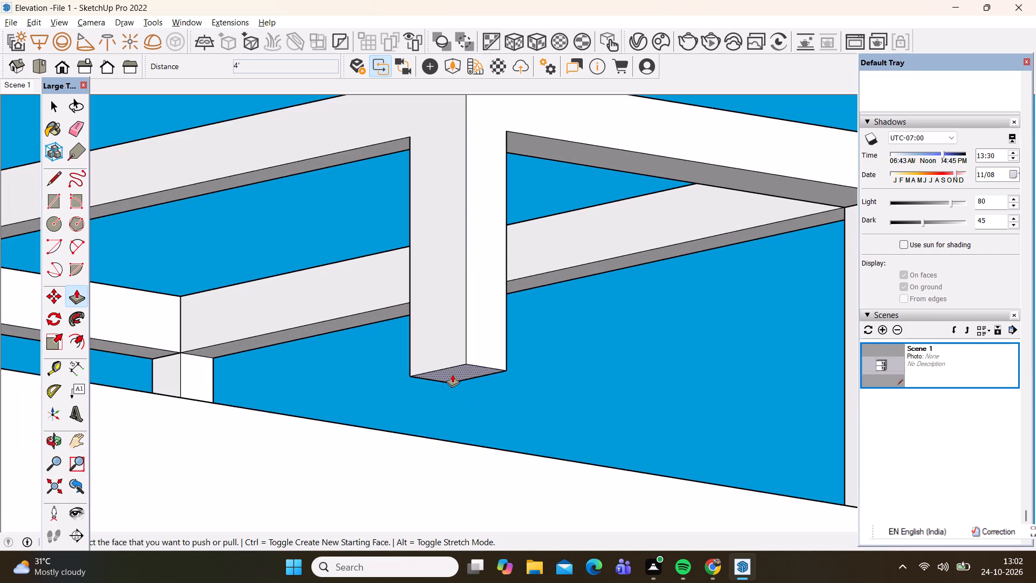
drag(452, 369, 462, 443)
click(462, 443)
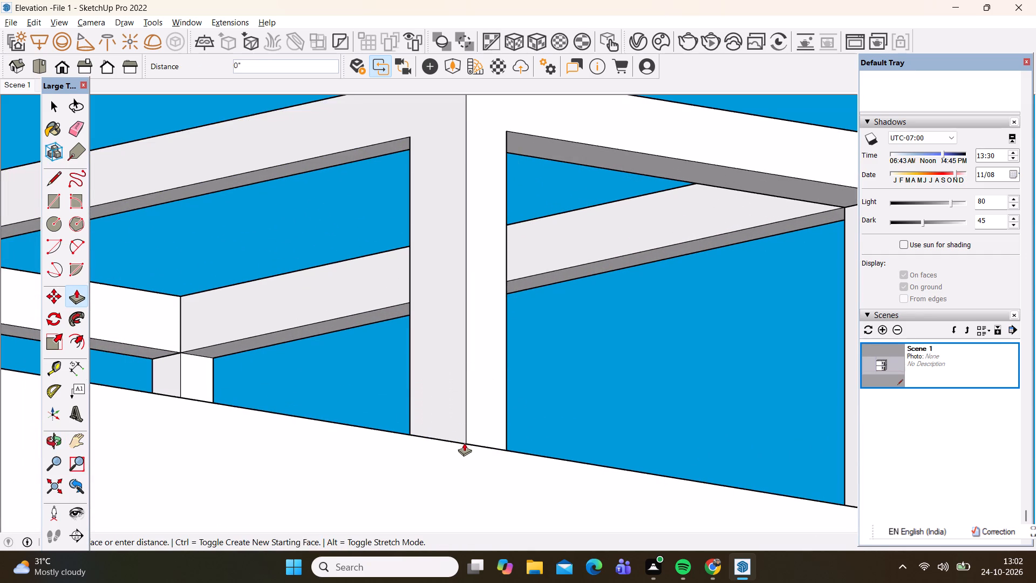
Delete the stray vertical edge on the inner side face of the new rear column.
key(space)
middle_drag(418, 382, 583, 515)
scroll(421, 386, down, 1)
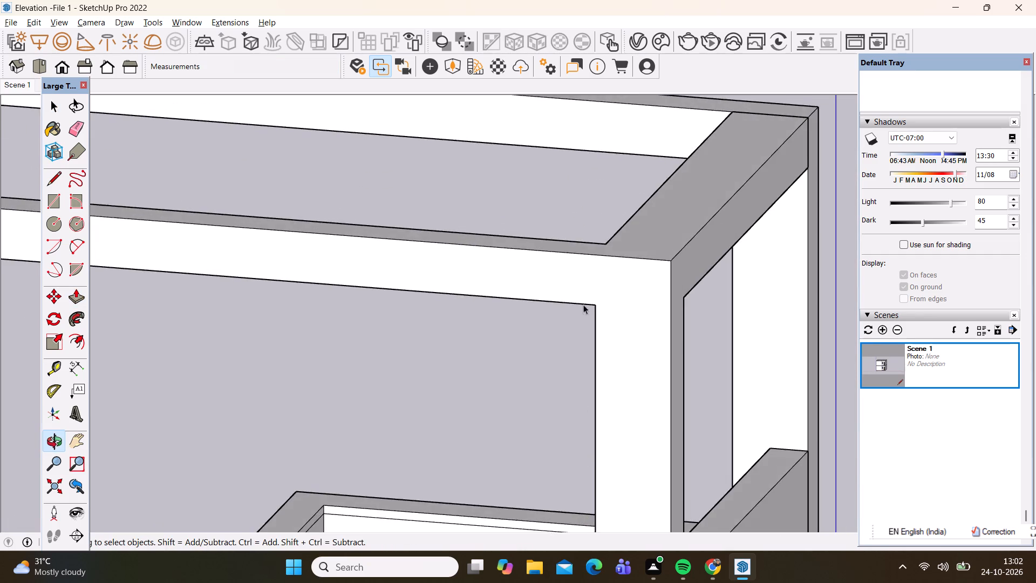
scroll(588, 274, down, 8)
middle_drag(550, 457, 718, 384)
scroll(653, 397, up, 4)
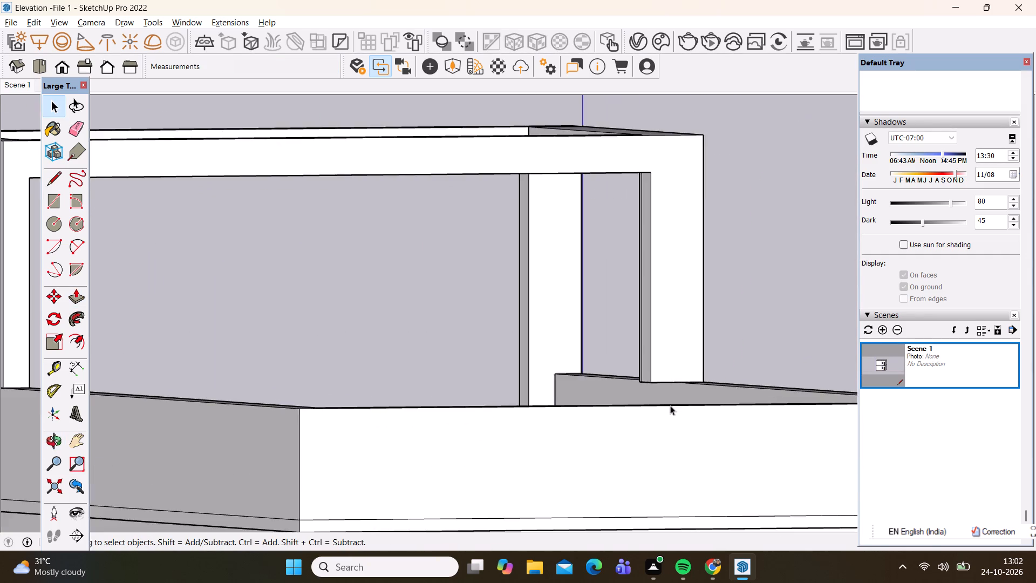
scroll(670, 405, up, 5)
middle_drag(639, 400, 673, 424)
scroll(629, 383, up, 4)
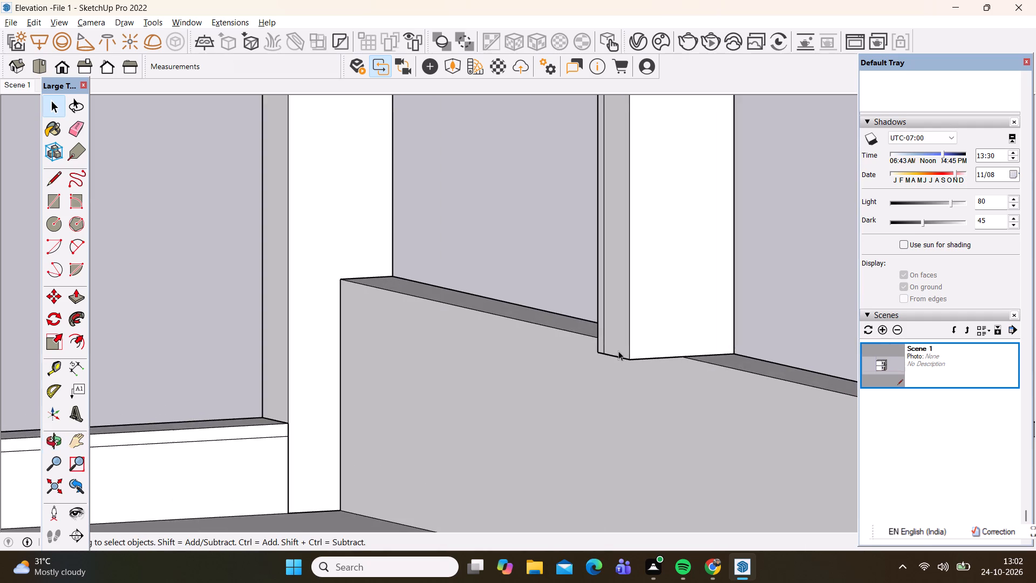
scroll(618, 351, up, 3)
click(594, 341)
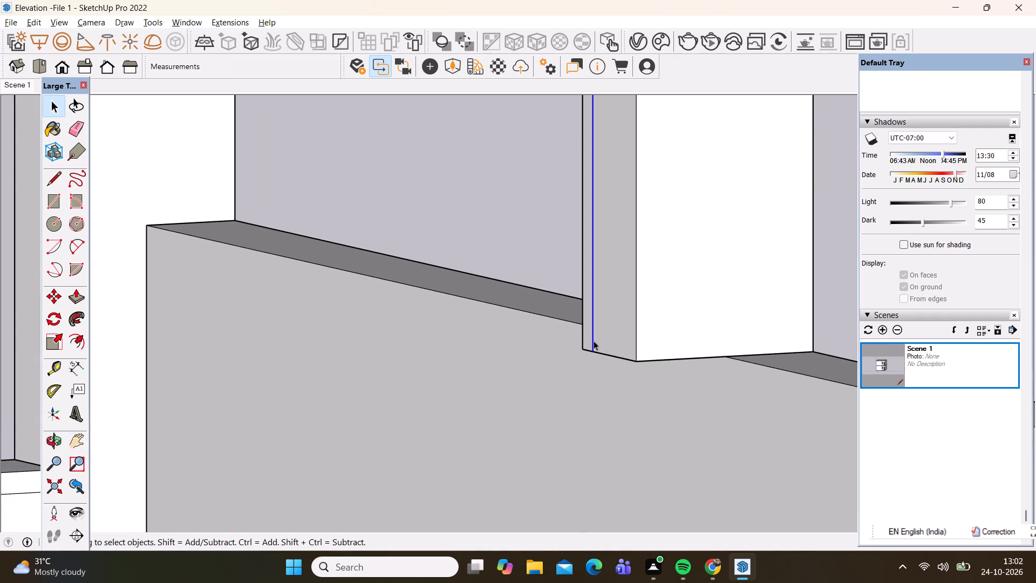
key(Delete)
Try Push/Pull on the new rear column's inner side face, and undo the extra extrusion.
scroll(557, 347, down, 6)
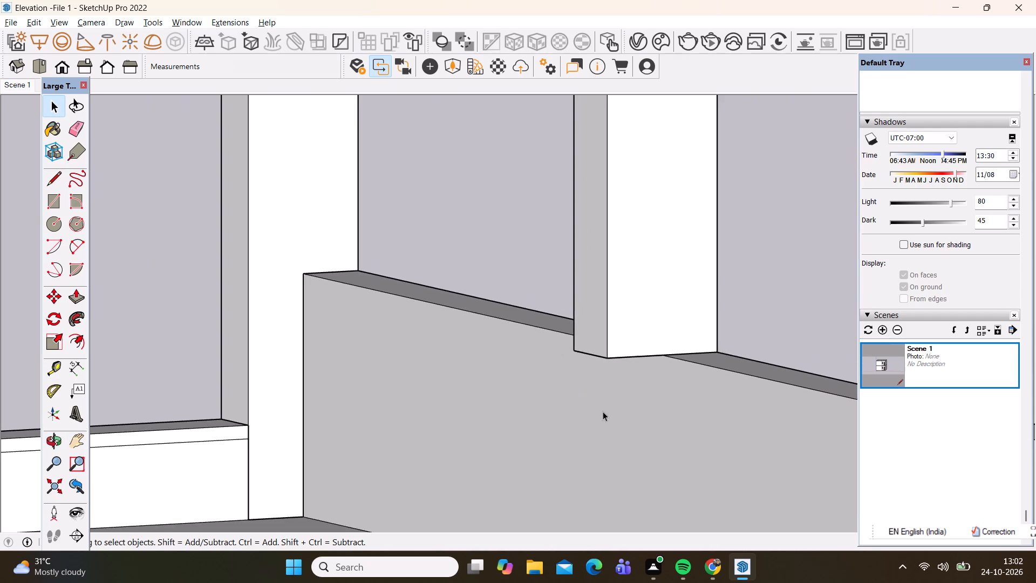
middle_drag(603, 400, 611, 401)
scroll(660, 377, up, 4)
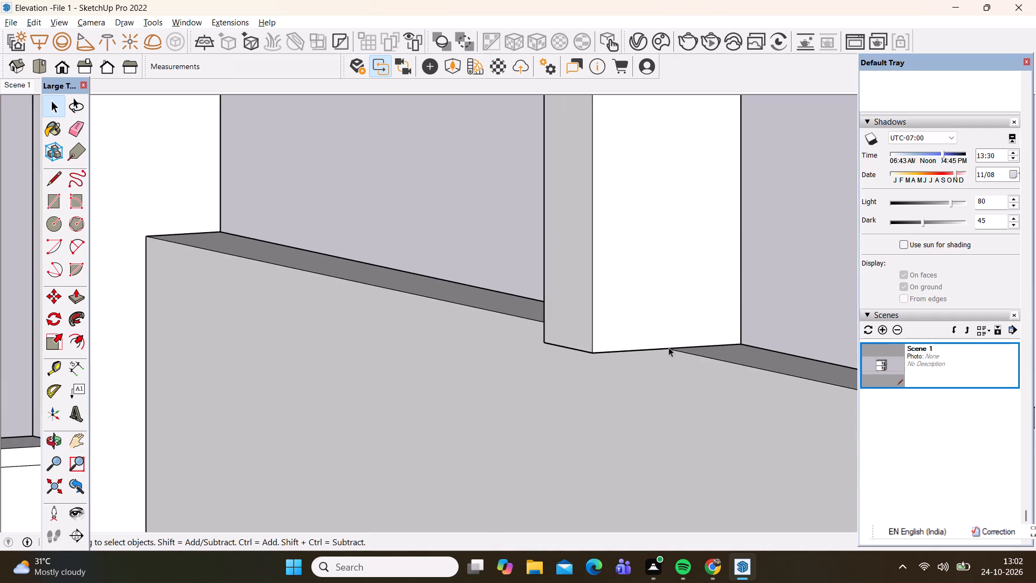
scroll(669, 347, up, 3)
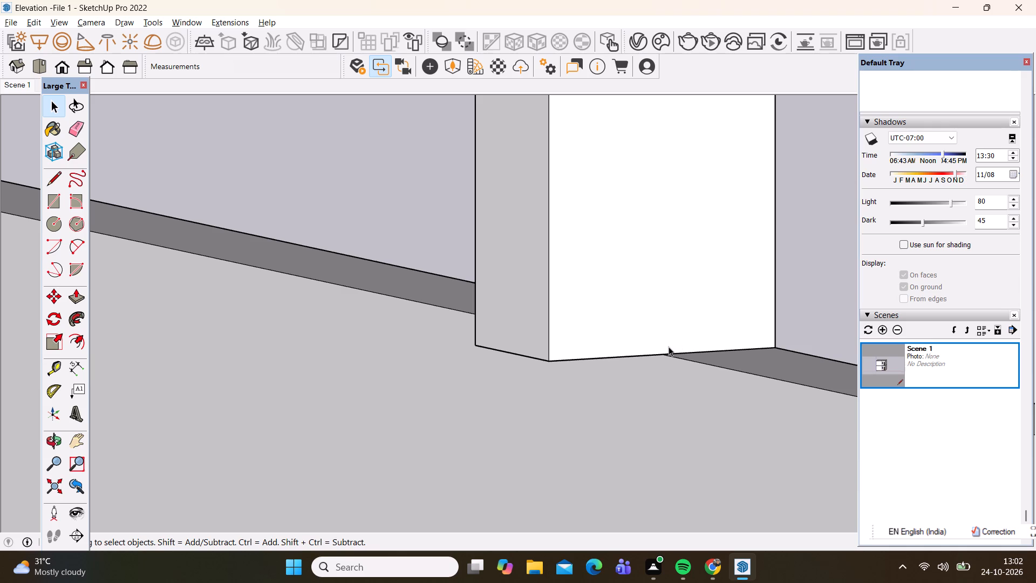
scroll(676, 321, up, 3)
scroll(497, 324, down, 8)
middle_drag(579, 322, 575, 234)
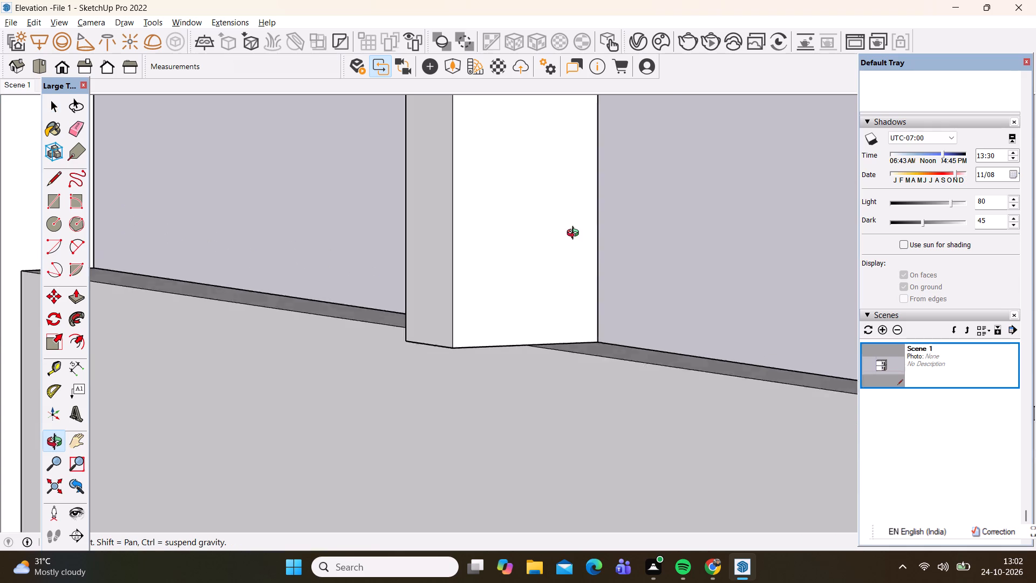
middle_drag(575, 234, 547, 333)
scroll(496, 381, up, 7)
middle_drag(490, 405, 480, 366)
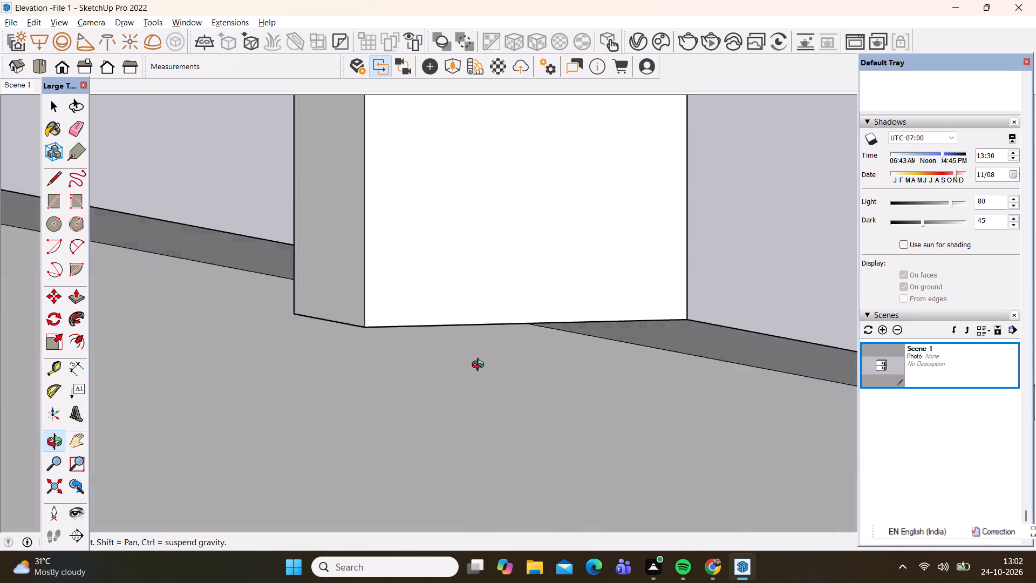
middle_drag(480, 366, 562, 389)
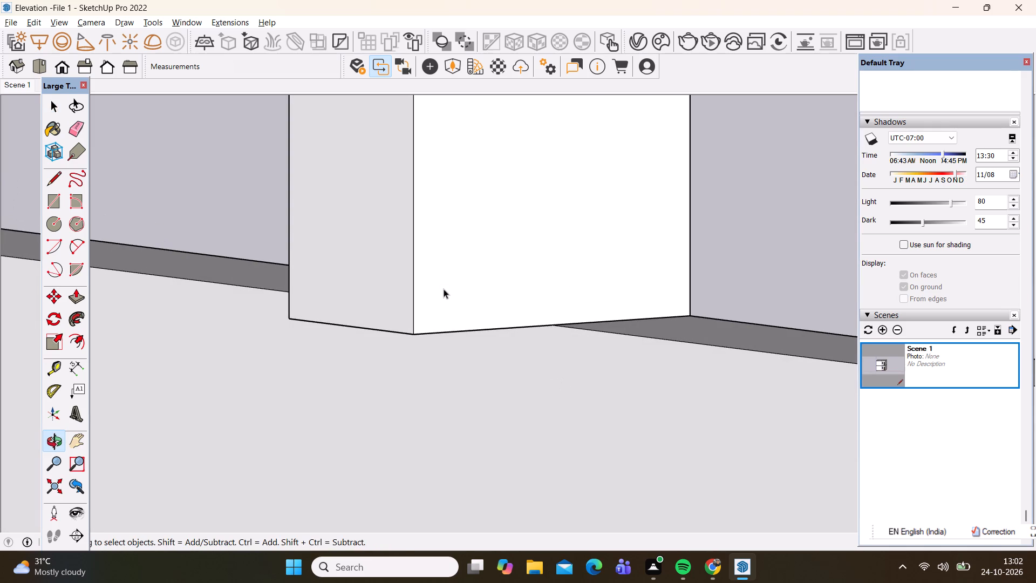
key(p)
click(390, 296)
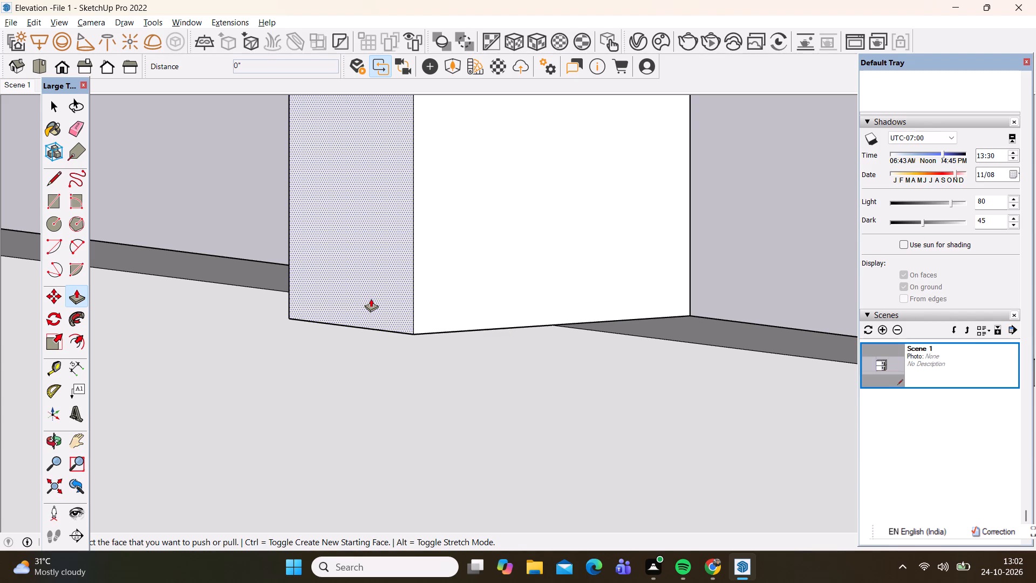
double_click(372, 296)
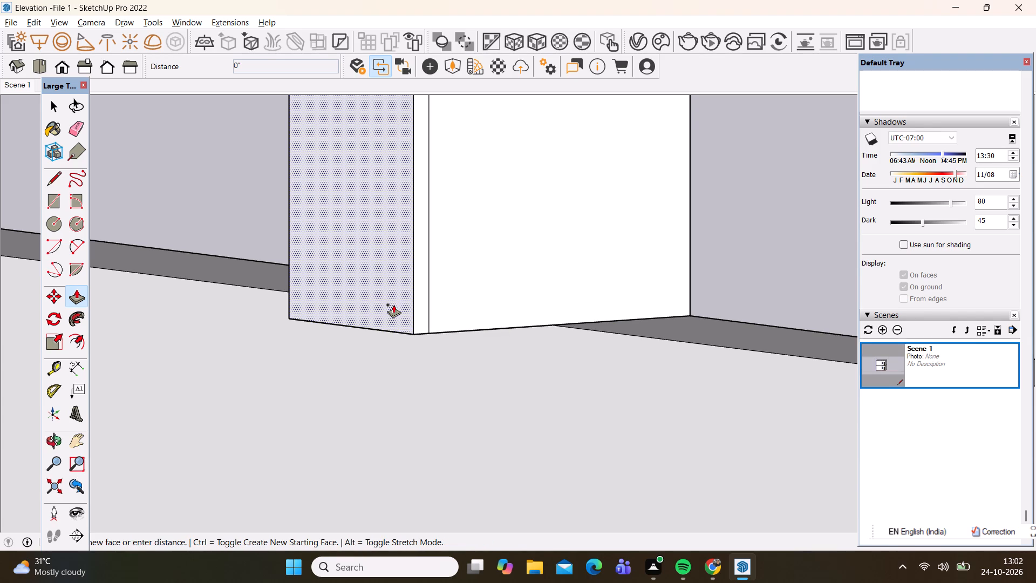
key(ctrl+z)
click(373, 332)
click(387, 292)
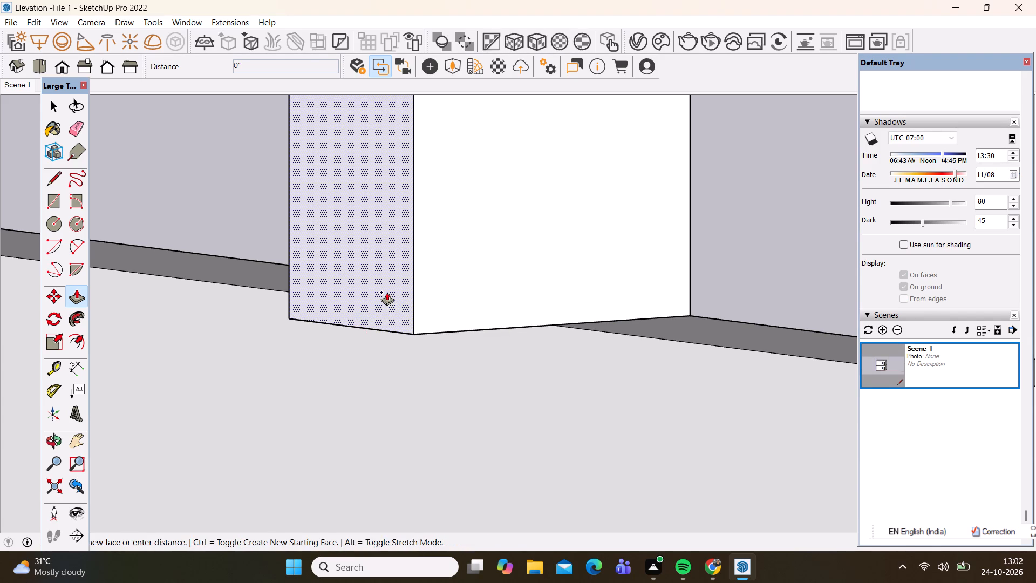
Push the rear column's inner side face back until the column is flush with the parapet's inner face.
key(space)
key(p)
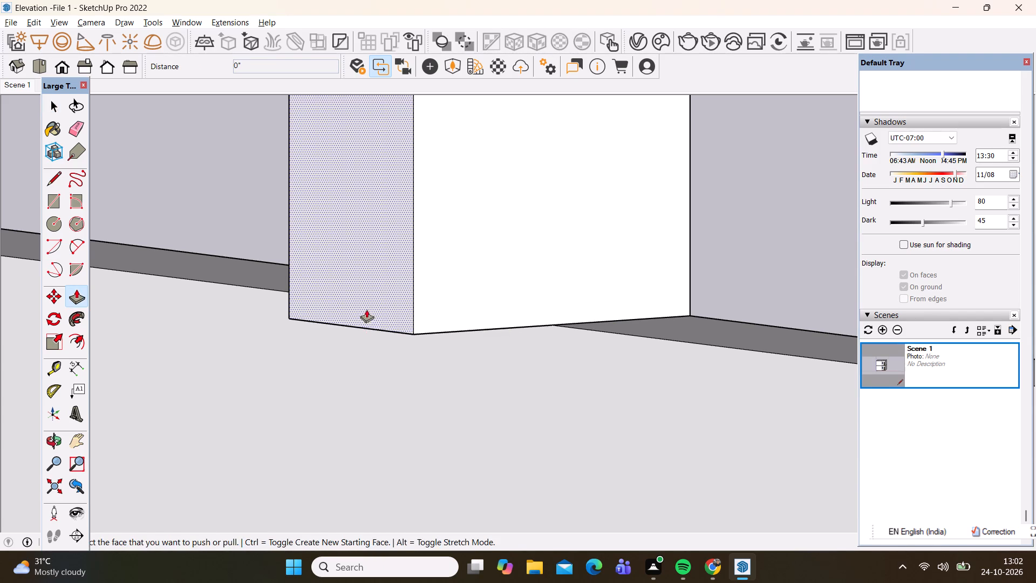
drag(376, 309, 537, 323)
key(space)
Examine the finished roof beam frame and its columns from around and above the house.
scroll(391, 315, down, 15)
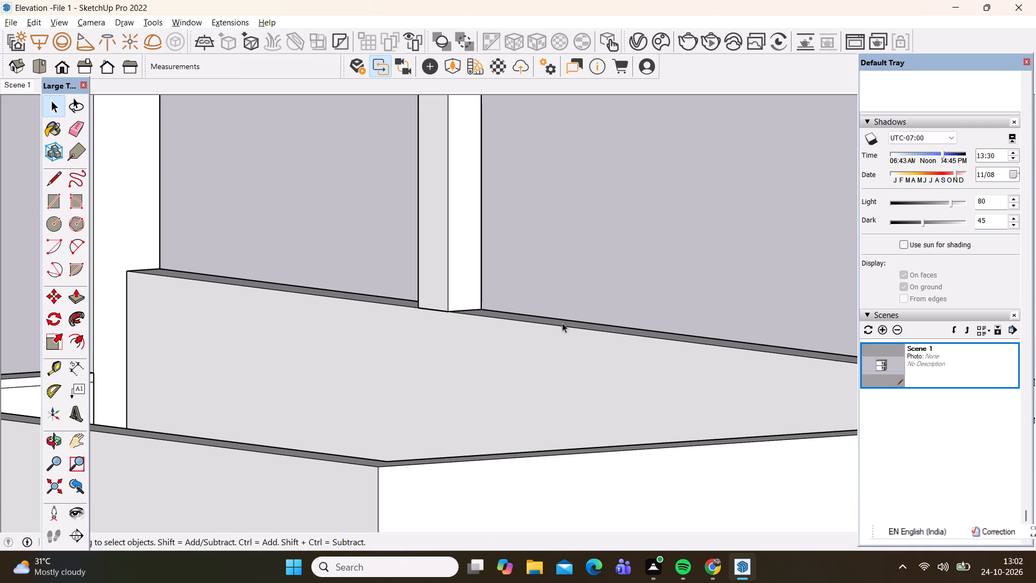
scroll(567, 332, down, 1)
middle_drag(565, 336, 386, 507)
scroll(614, 175, down, 14)
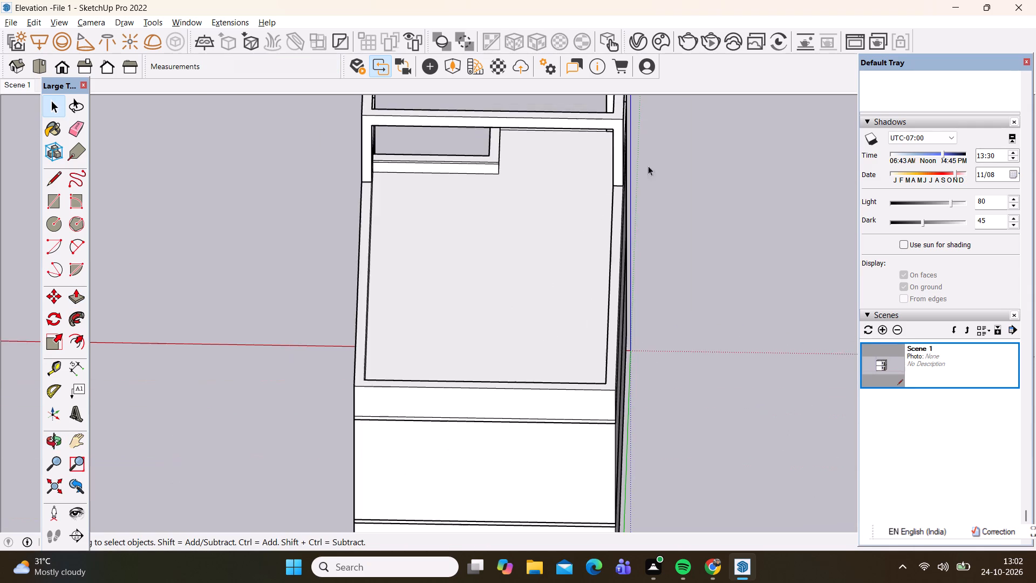
scroll(458, 140, down, 7)
scroll(563, 168, down, 7)
scroll(618, 187, down, 1)
middle_drag(604, 217, 308, 350)
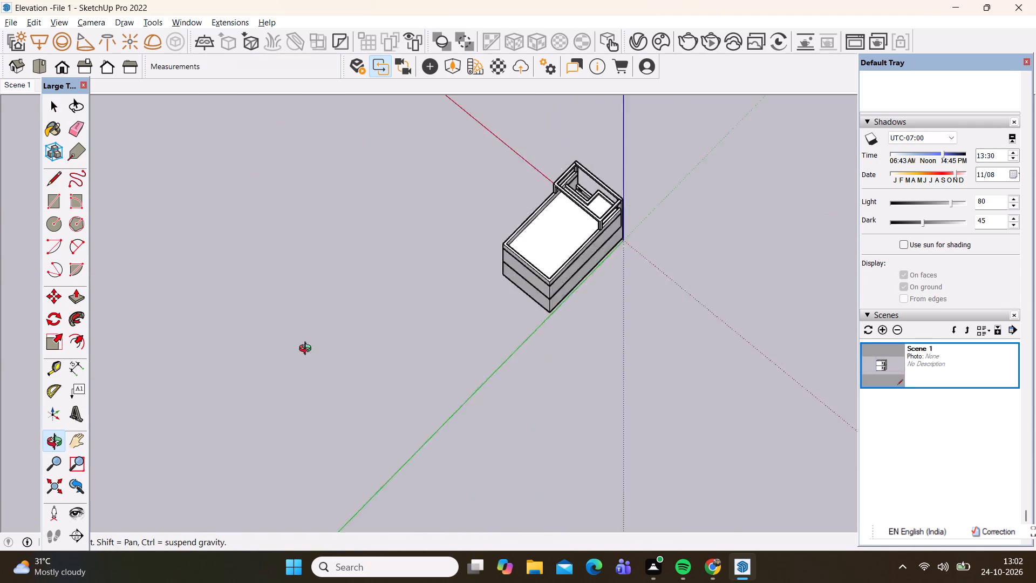
middle_drag(308, 350, 89, 201)
scroll(691, 157, up, 8)
middle_drag(676, 330, 224, 324)
scroll(335, 251, up, 7)
scroll(389, 257, up, 3)
scroll(288, 269, down, 7)
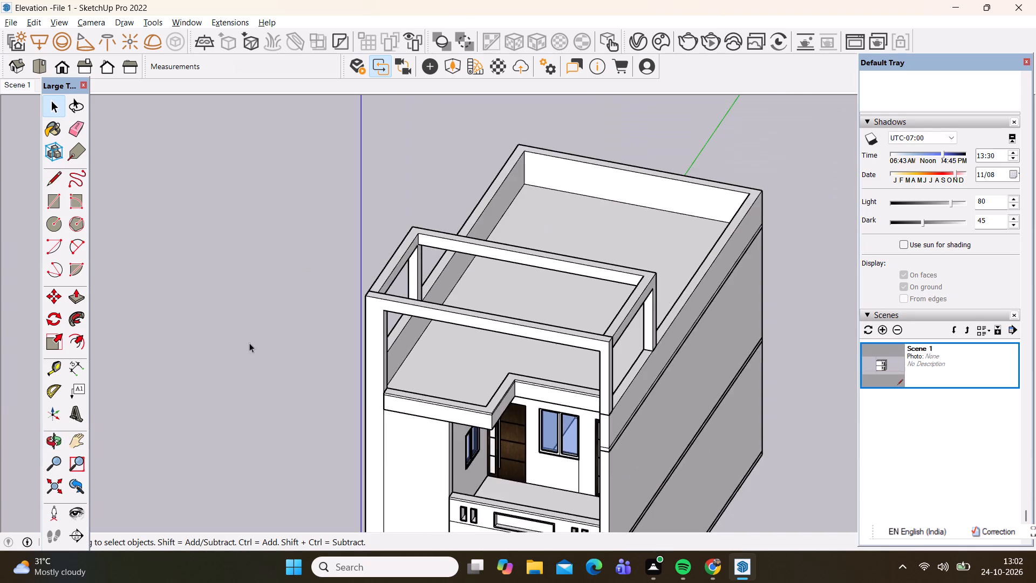
scroll(253, 354, down, 1)
middle_drag(277, 387, 411, 384)
scroll(543, 269, up, 8)
scroll(341, 306, up, 4)
click(337, 299)
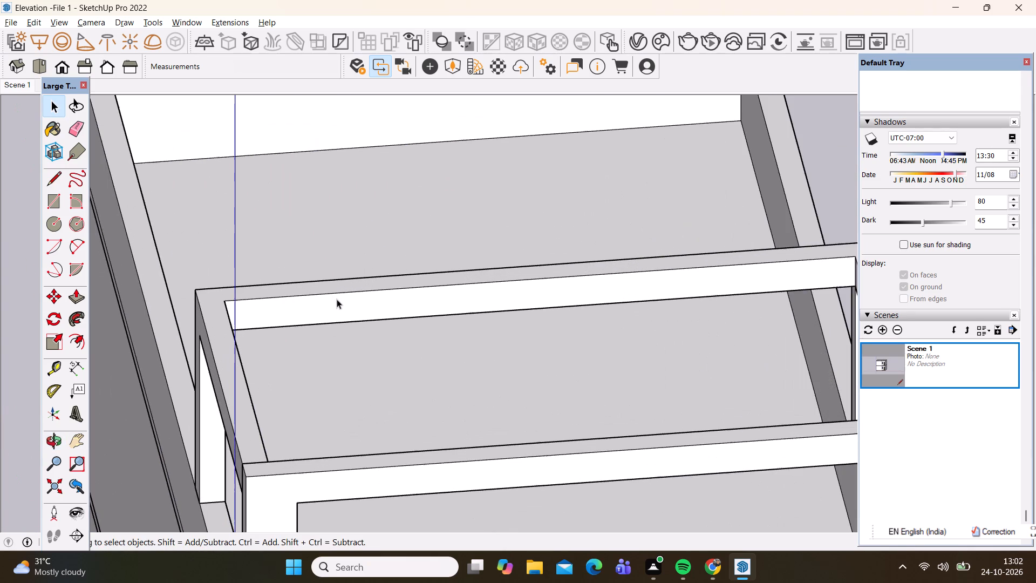
click(200, 329)
double_click(218, 327)
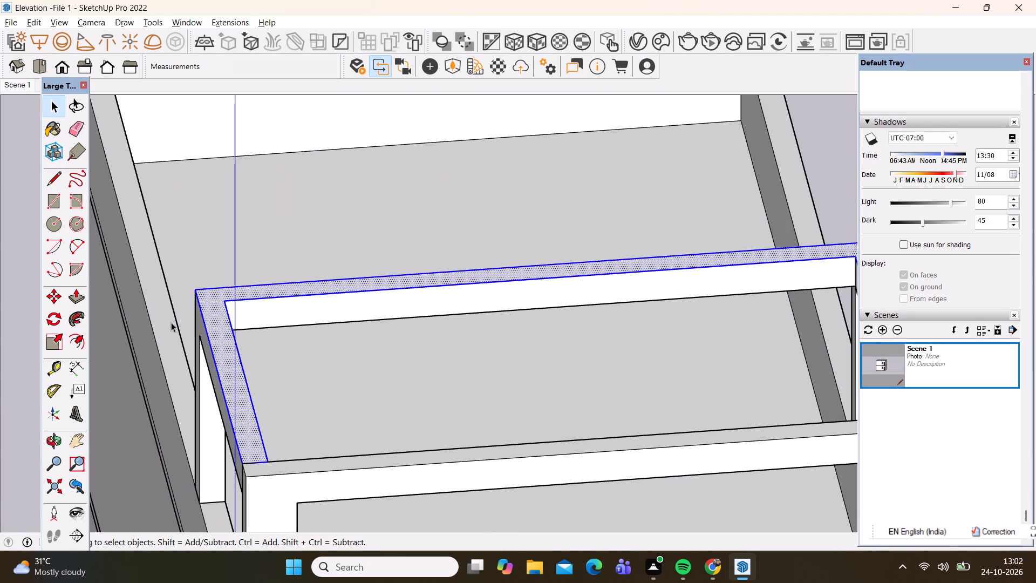
scroll(168, 321, down, 8)
click(652, 229)
scroll(175, 377, up, 8)
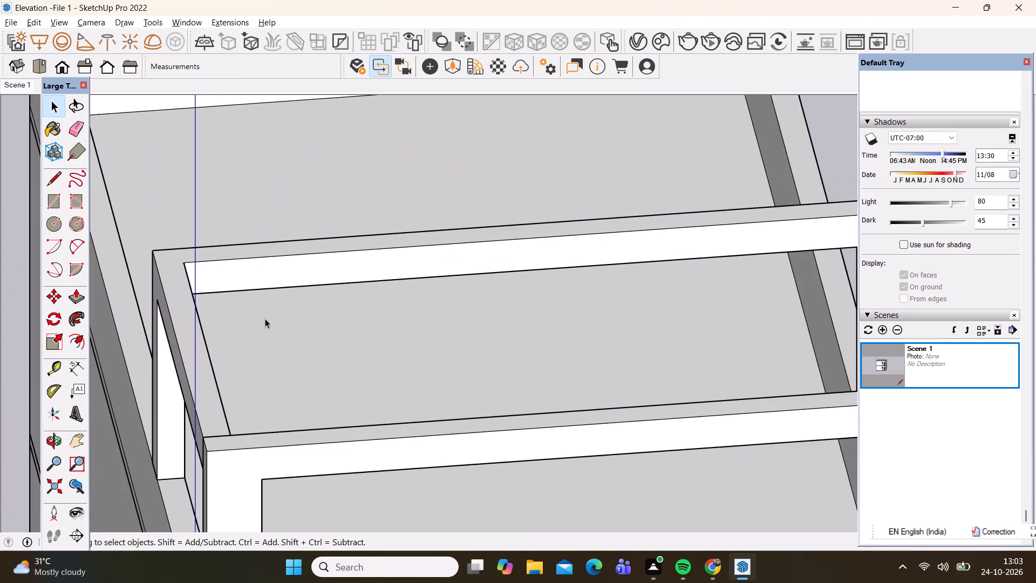
Place vertical guides on the rear beam's inner face, one 6" from the inner corner and another 4" beyond it.
middle_drag(325, 374, 231, 345)
scroll(312, 388, down, 1)
scroll(219, 219, up, 7)
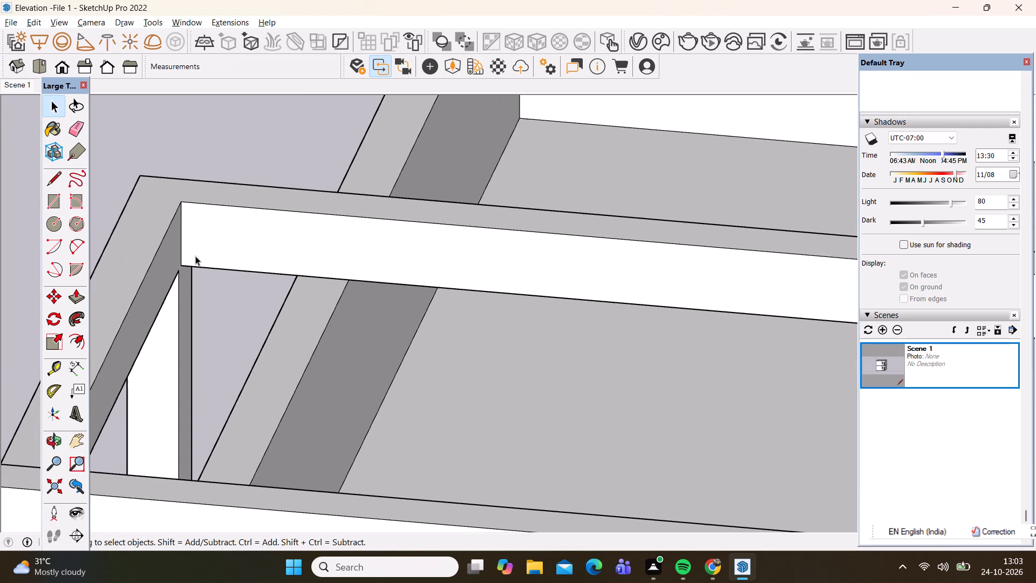
key(t)
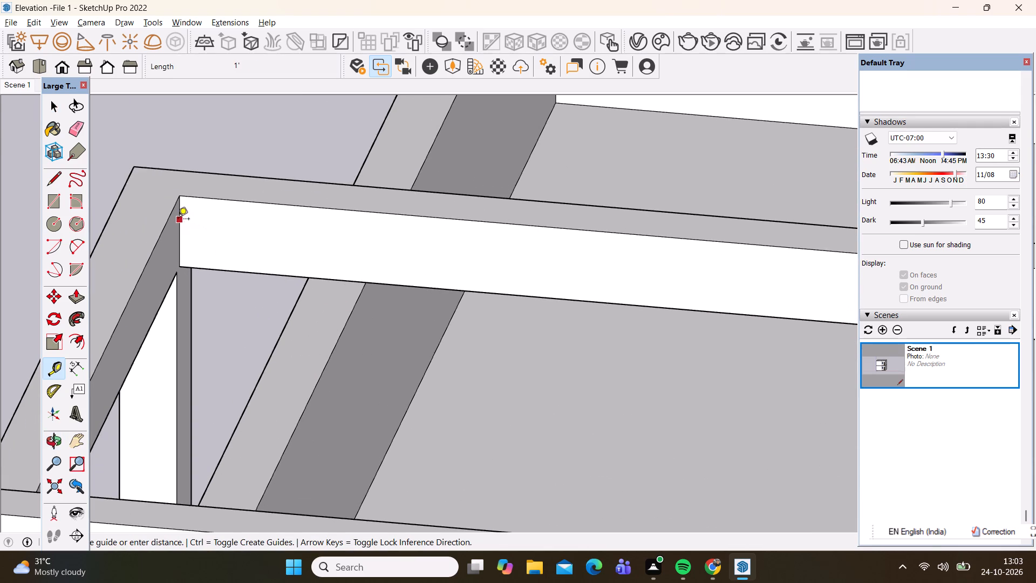
click(178, 220)
text(6")
key(Return)
click(219, 236)
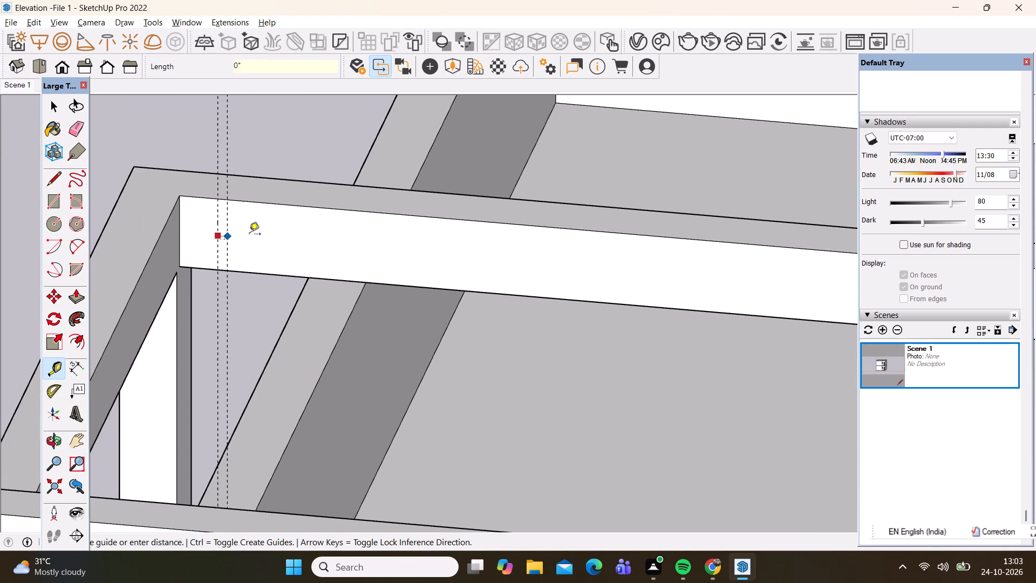
text(4")
key(Return)
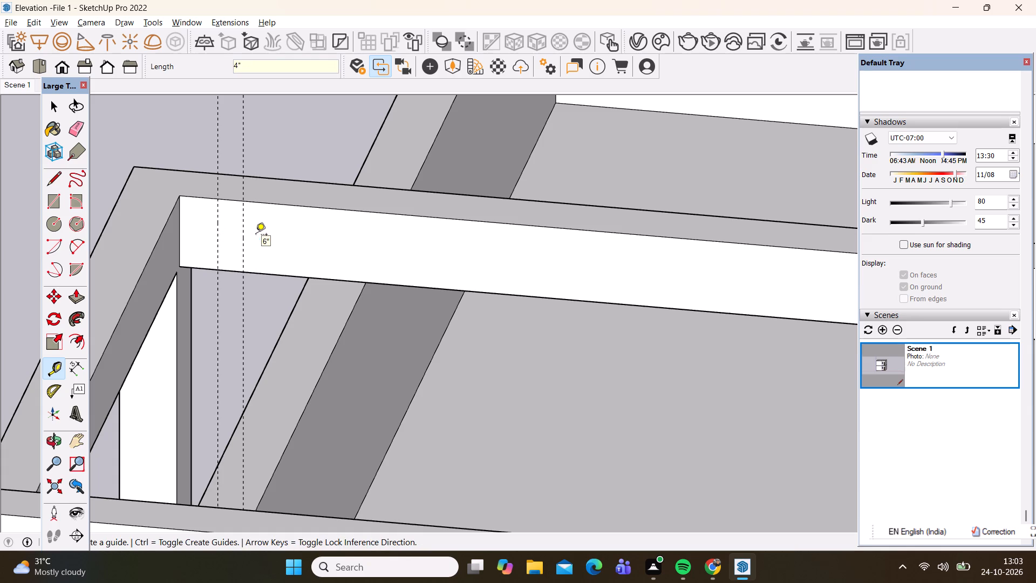
key(space)
Draw a 4" by 1' rectangle between the two guides over the full height of the rear beam's inner face.
key(r)
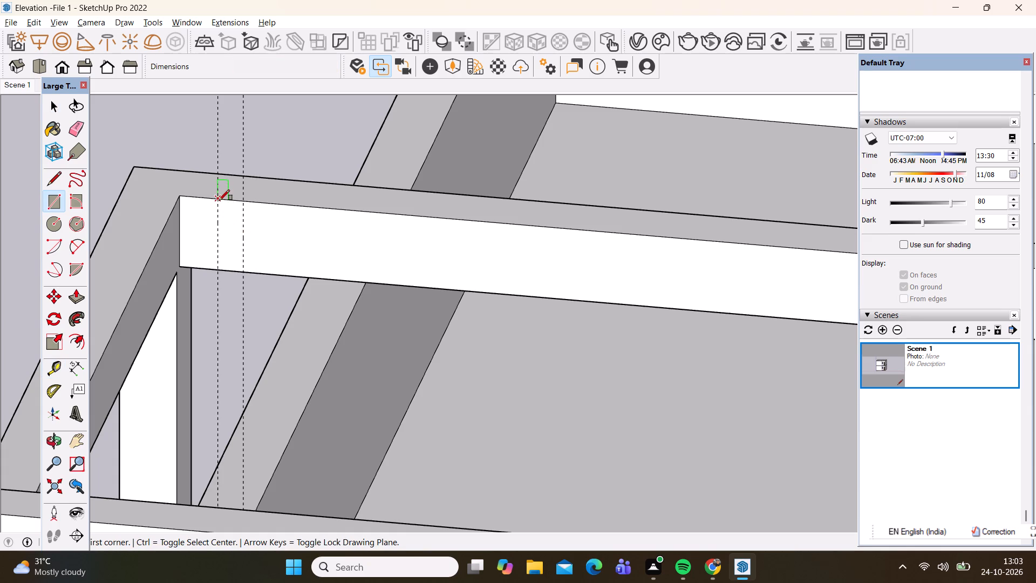
click(219, 199)
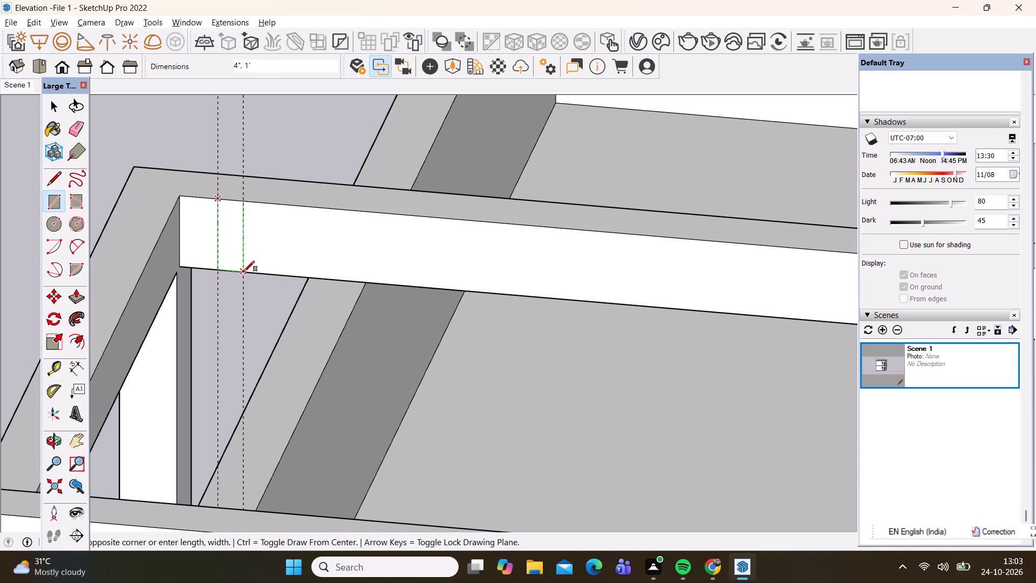
click(244, 272)
key(space)
Make the 4" by 1' rectangle on the rear beam's inner face a group and open it for editing.
key(p)
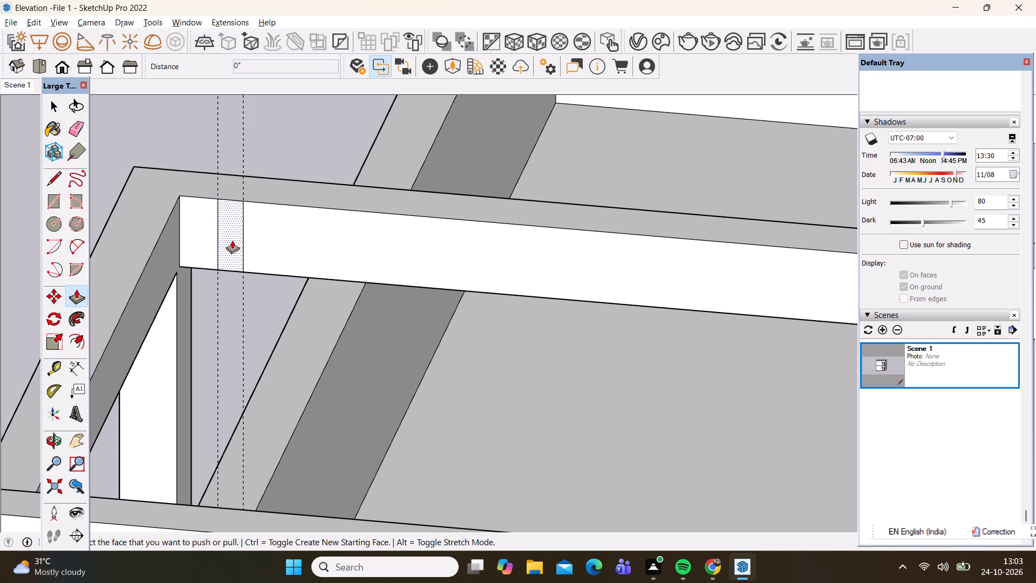
key(space)
double_click(229, 239)
right_click(229, 237)
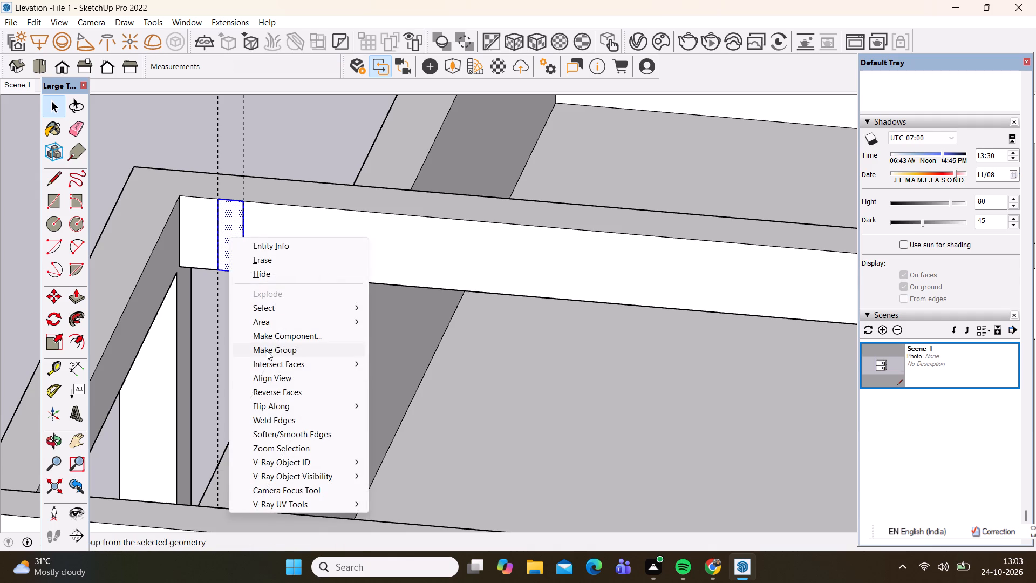
click(267, 351)
double_click(235, 258)
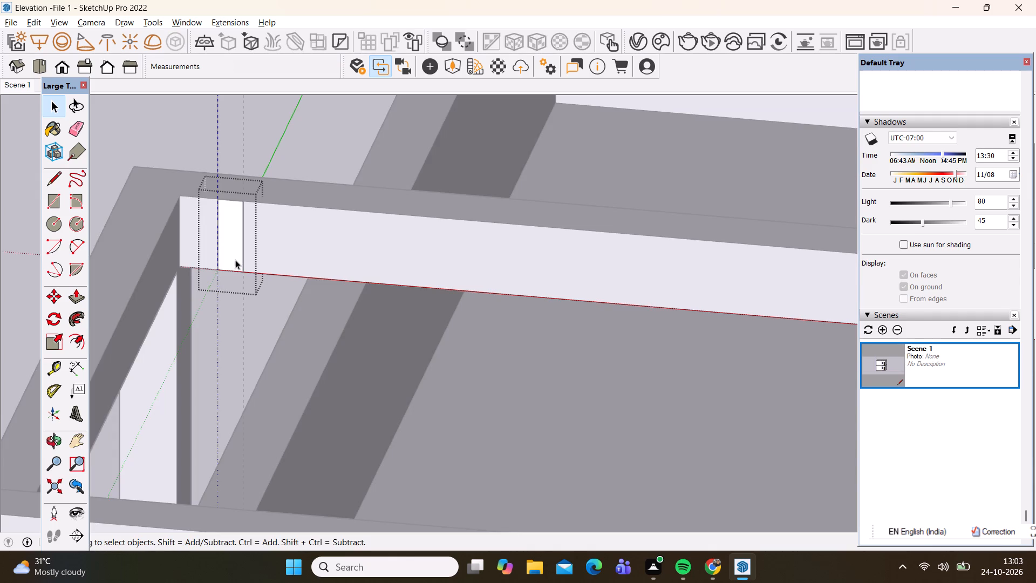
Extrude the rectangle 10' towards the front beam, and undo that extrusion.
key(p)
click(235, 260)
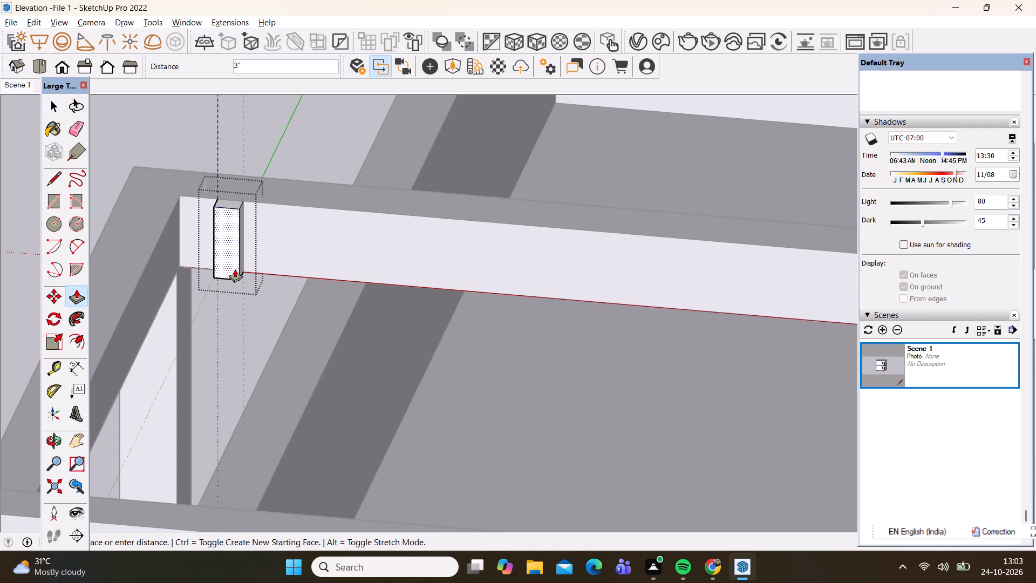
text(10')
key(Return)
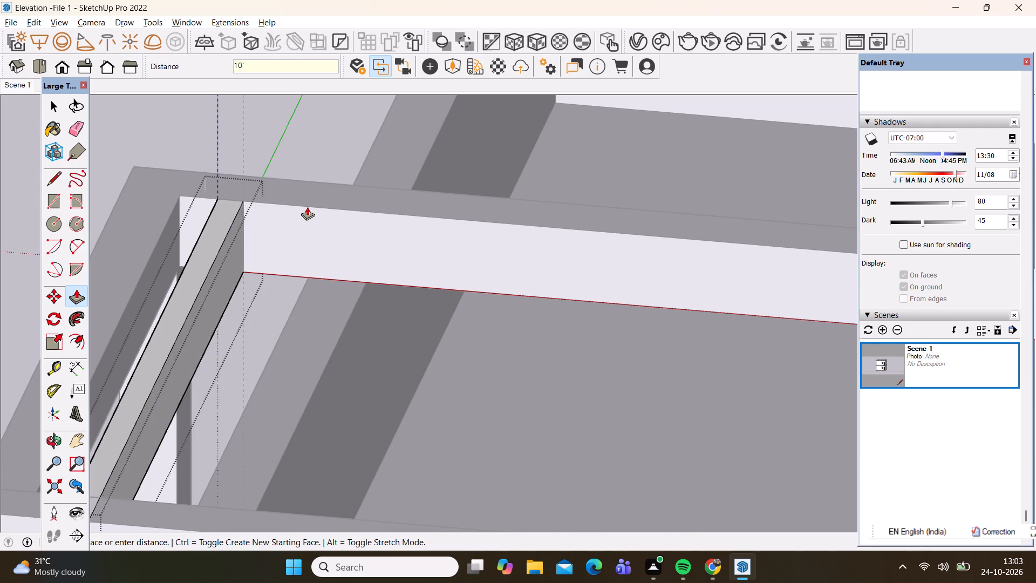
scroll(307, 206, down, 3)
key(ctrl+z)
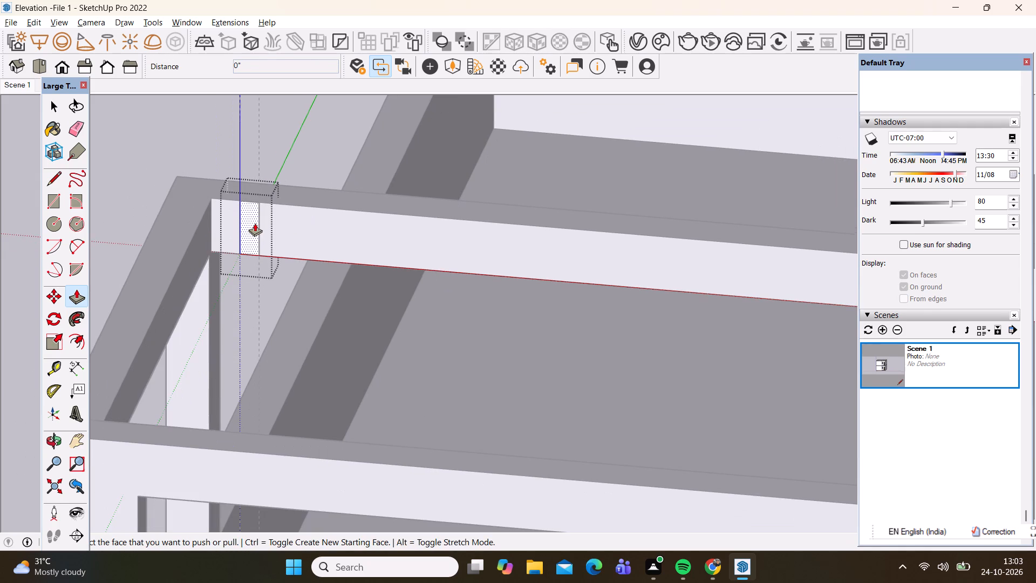
Extrude the grouped rectangle about 4" out from the rear beam and close the group.
click(254, 220)
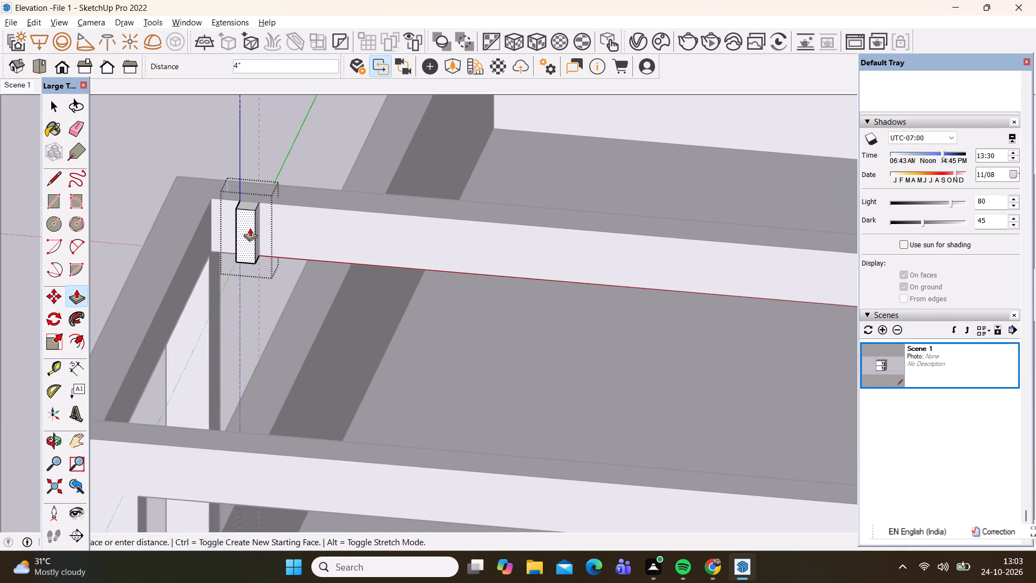
click(250, 228)
key(space)
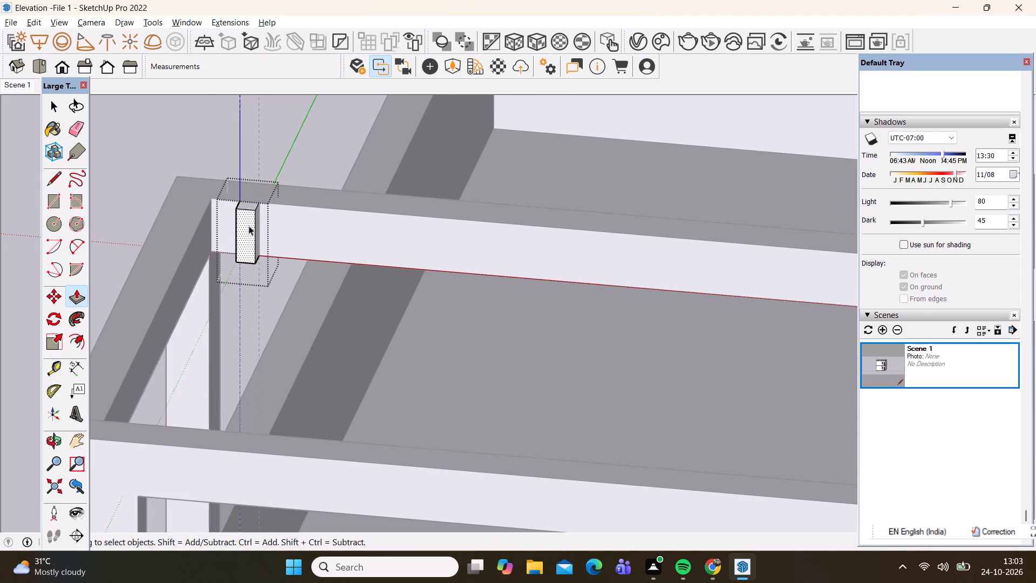
click(249, 225)
click(205, 143)
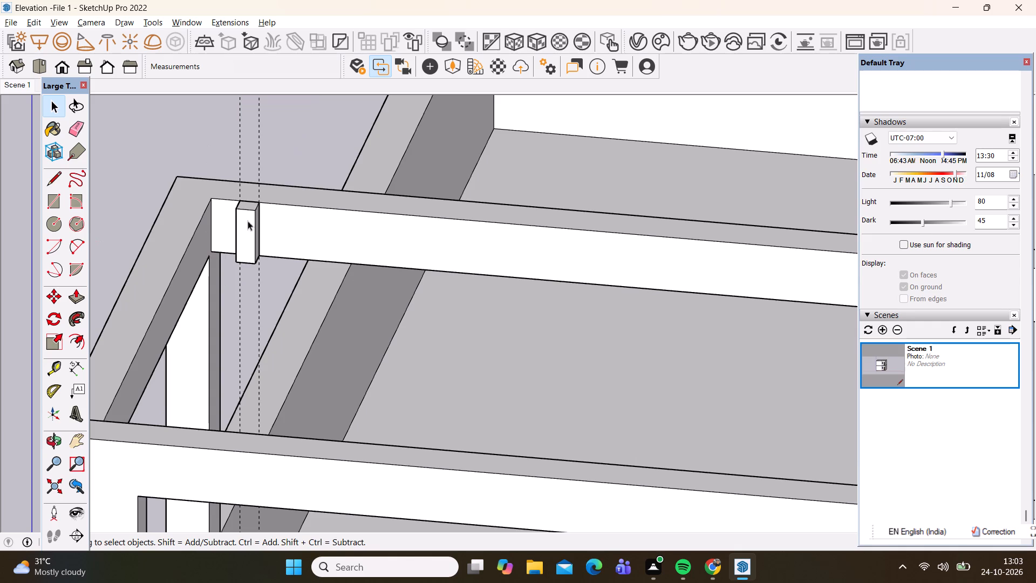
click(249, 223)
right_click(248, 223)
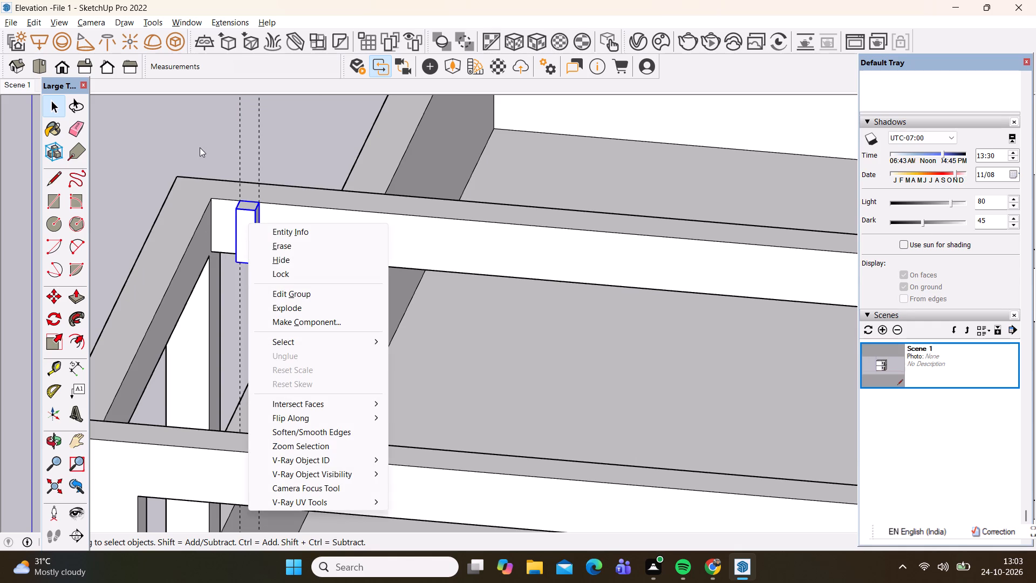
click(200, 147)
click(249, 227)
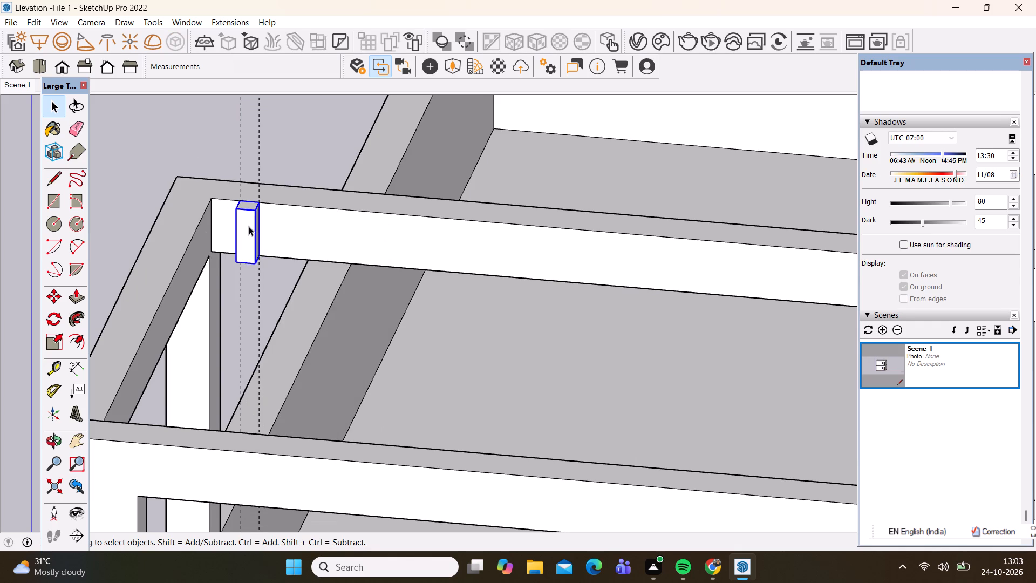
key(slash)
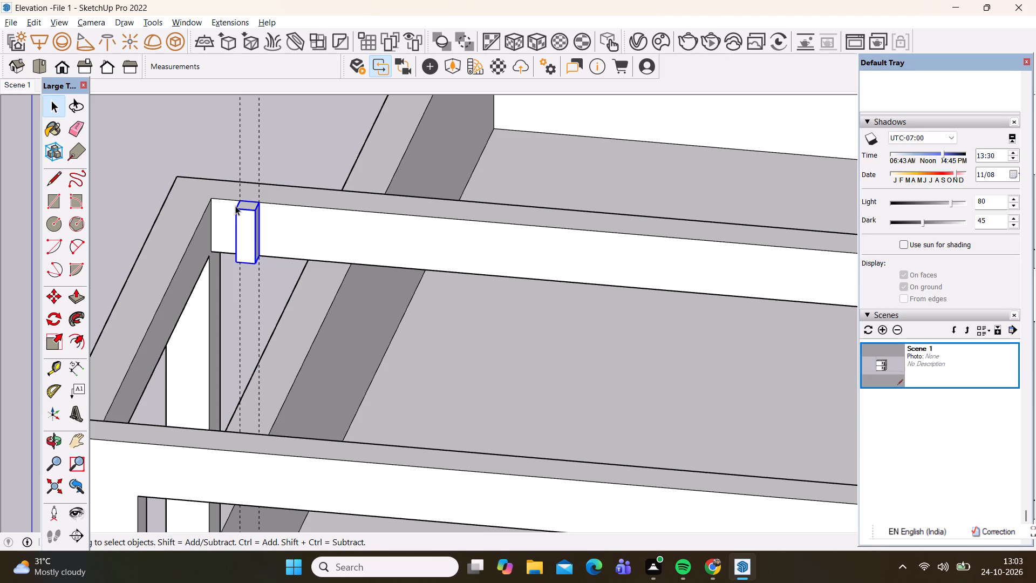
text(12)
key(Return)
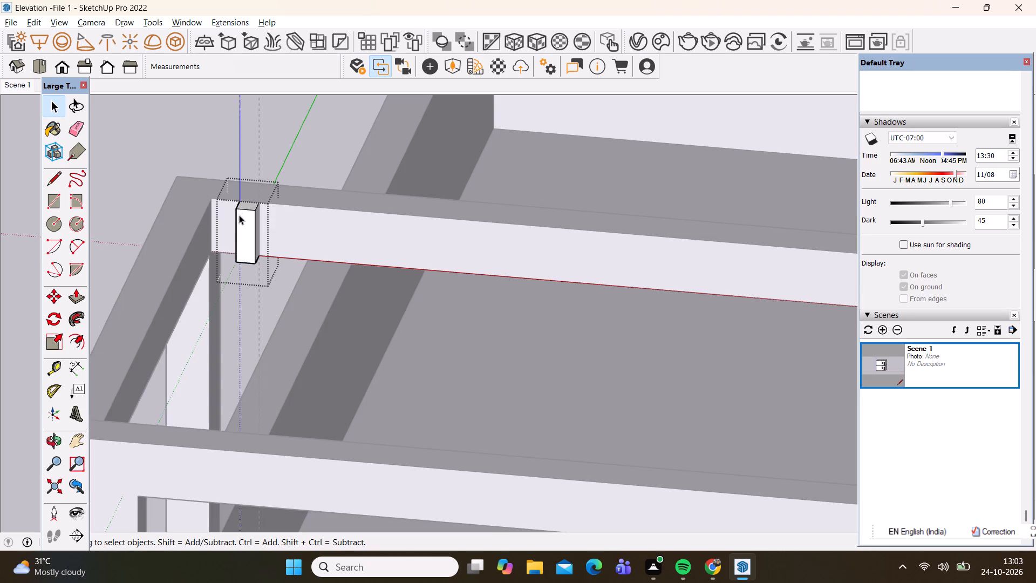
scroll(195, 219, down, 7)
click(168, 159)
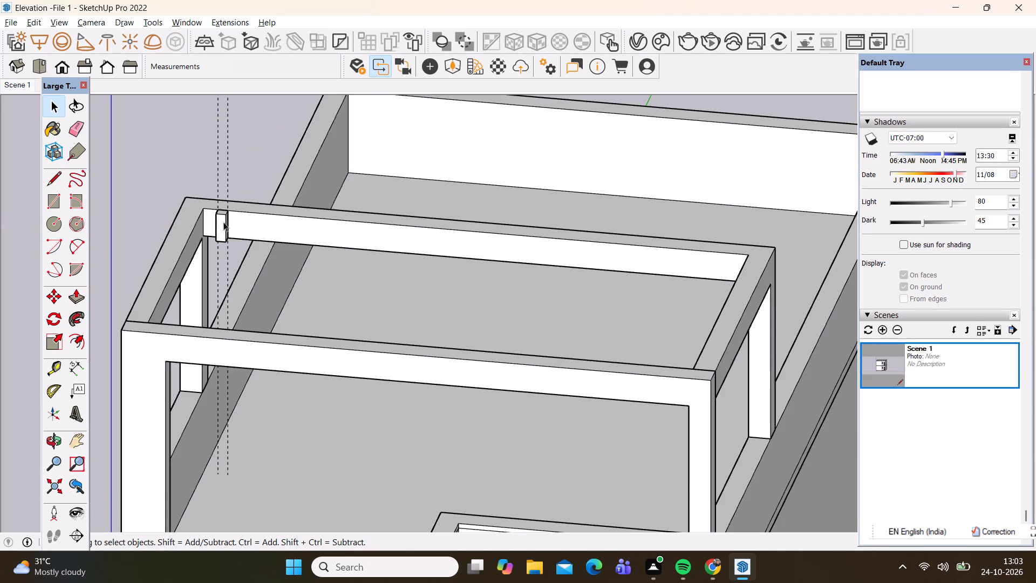
Copy the block 17' 2" along the rear beam towards its opposite end and divide the distance into 12 equally spaced copies.
click(225, 226)
key(m)
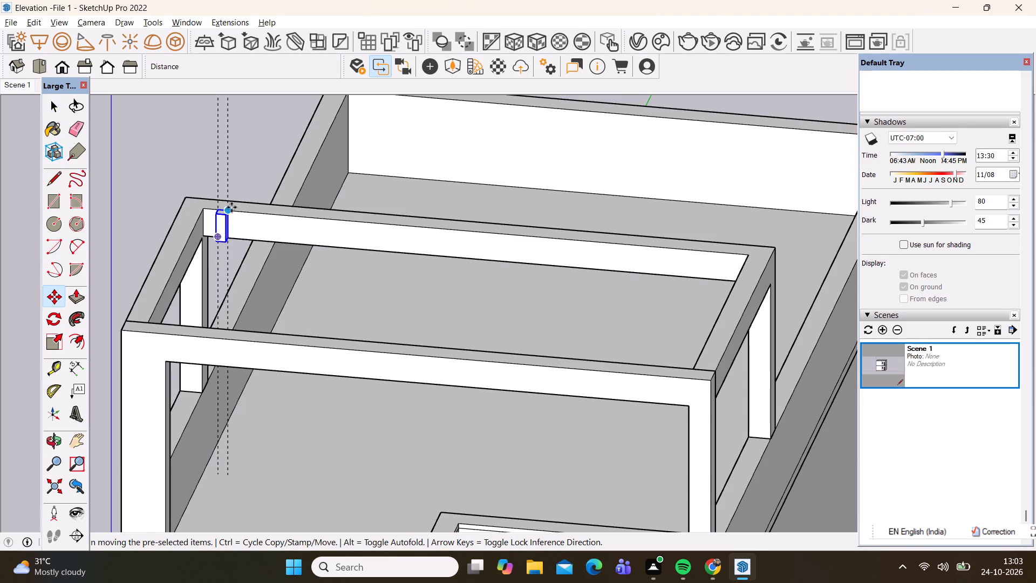
click(230, 209)
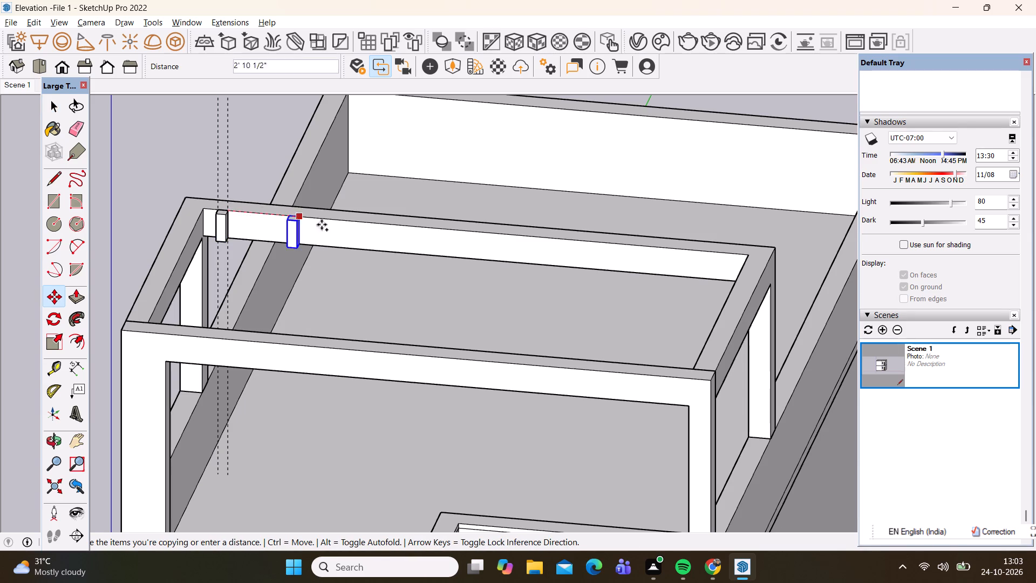
click(733, 255)
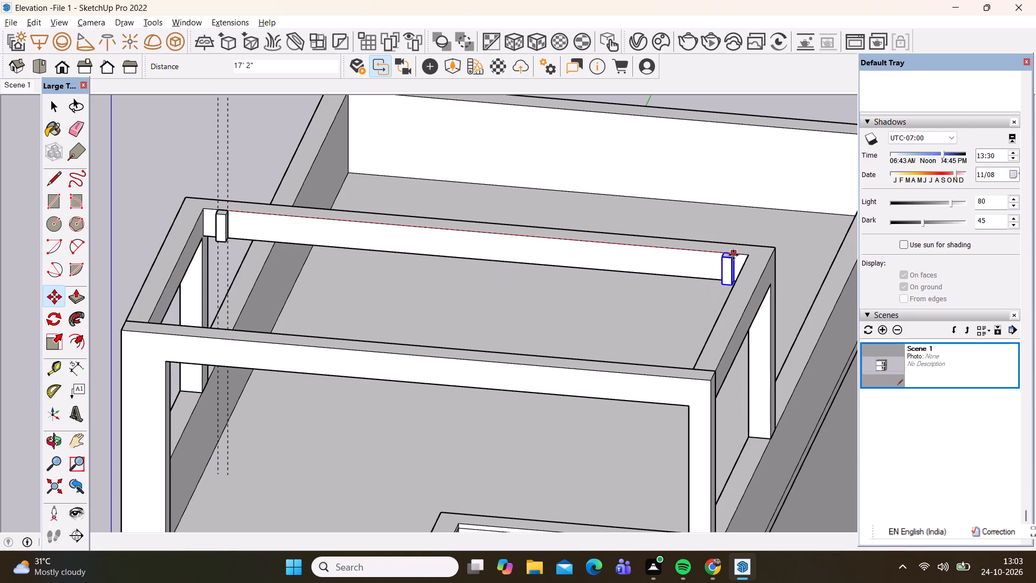
text(/12)
key(Return)
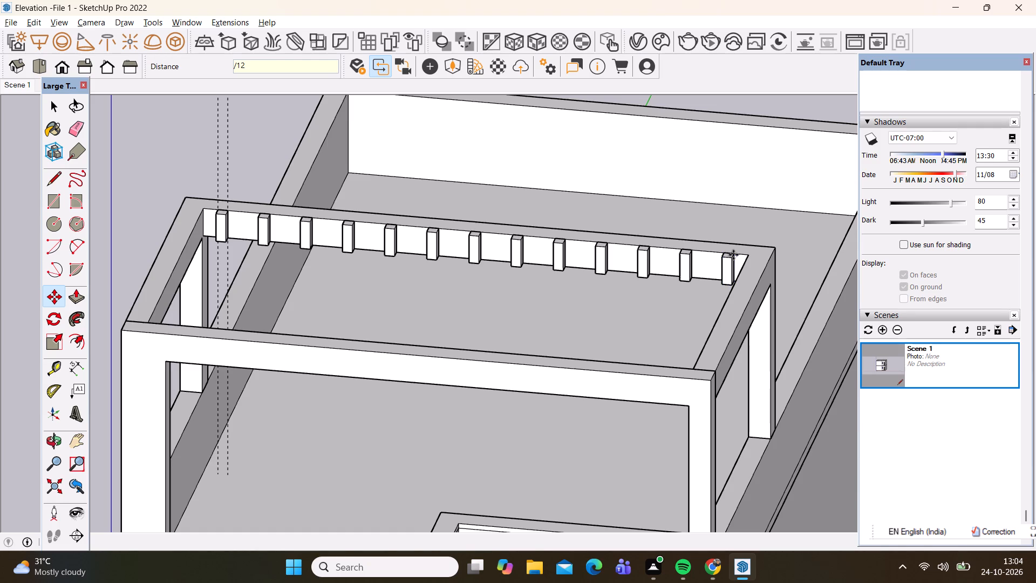
key(space)
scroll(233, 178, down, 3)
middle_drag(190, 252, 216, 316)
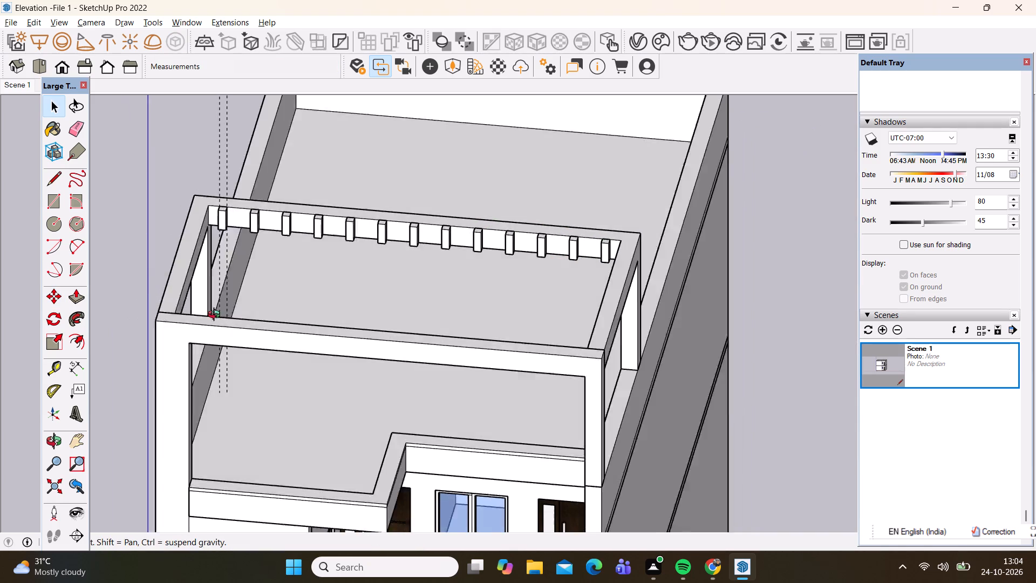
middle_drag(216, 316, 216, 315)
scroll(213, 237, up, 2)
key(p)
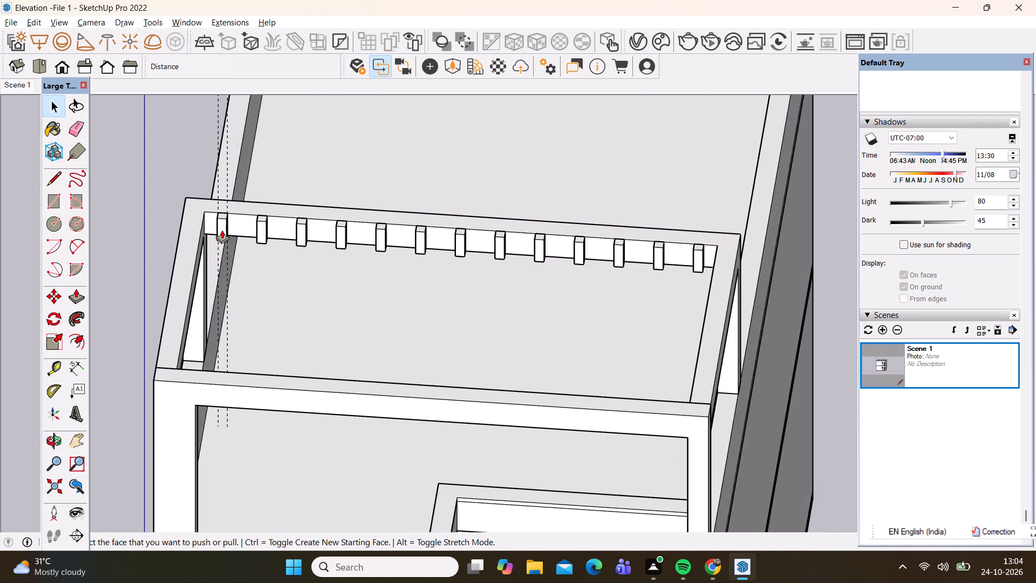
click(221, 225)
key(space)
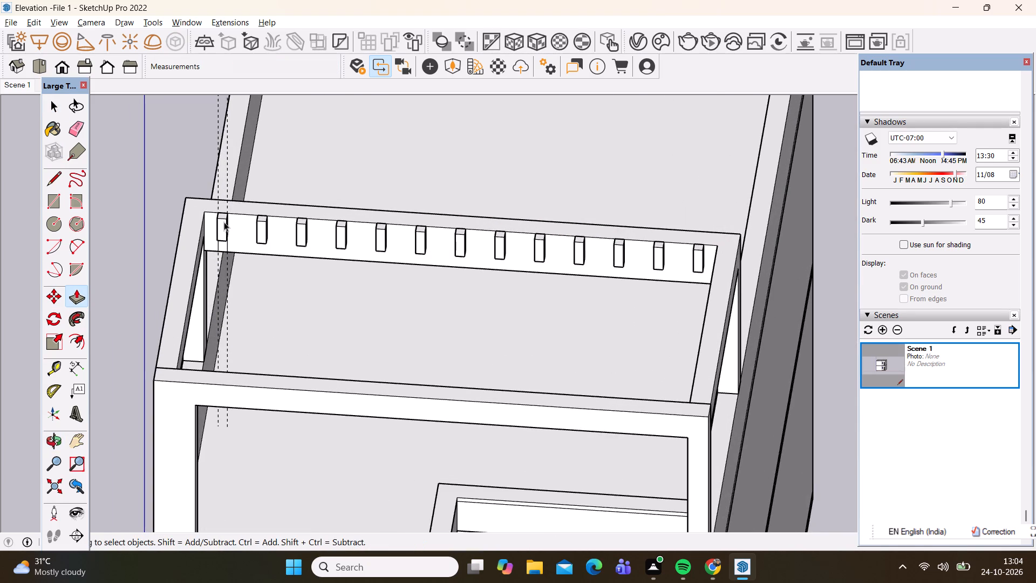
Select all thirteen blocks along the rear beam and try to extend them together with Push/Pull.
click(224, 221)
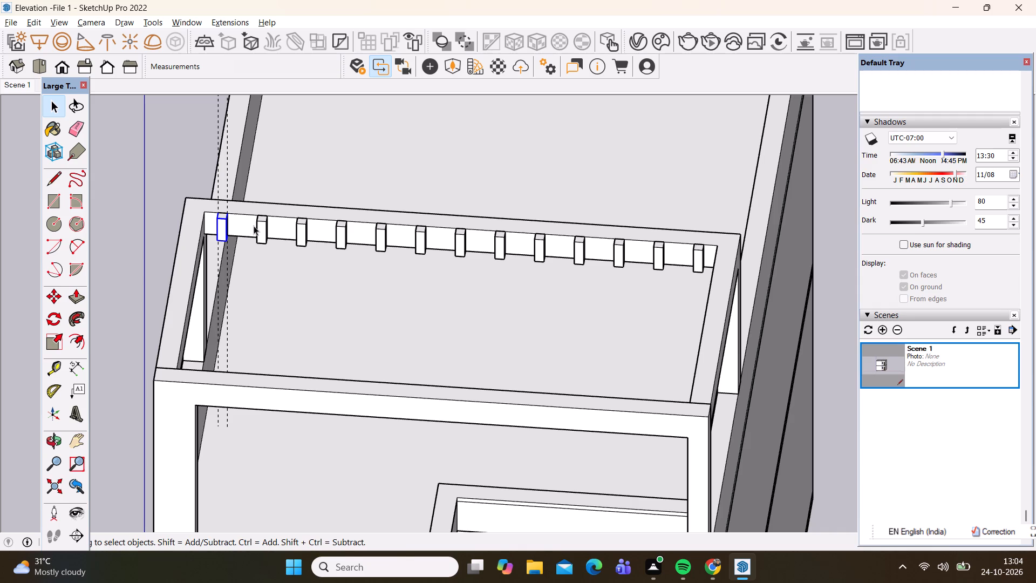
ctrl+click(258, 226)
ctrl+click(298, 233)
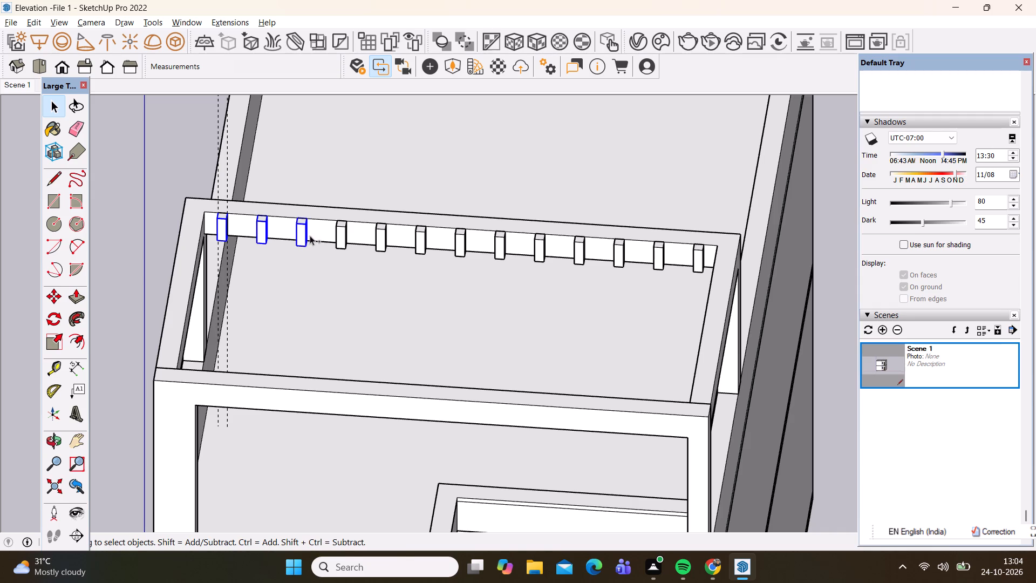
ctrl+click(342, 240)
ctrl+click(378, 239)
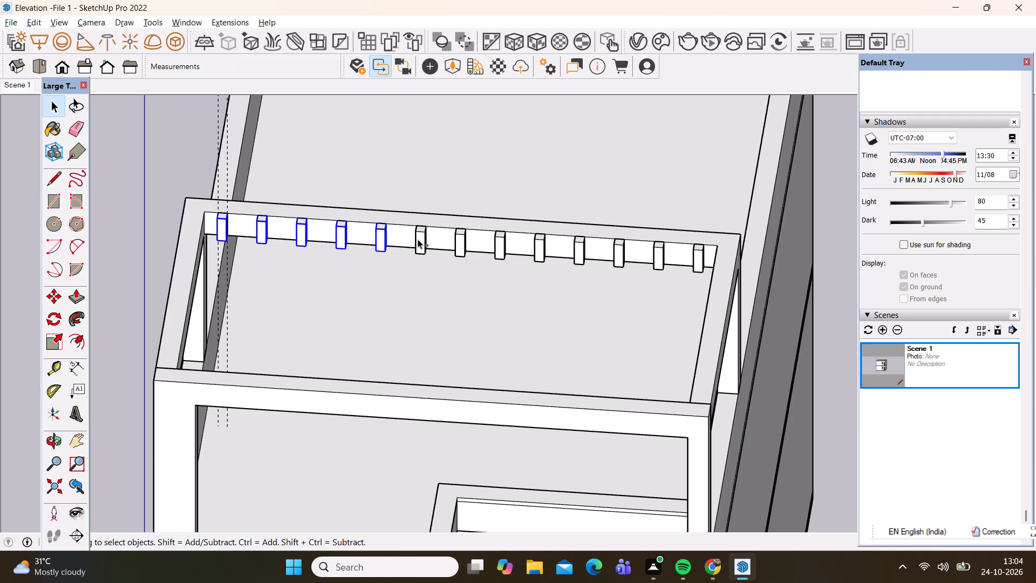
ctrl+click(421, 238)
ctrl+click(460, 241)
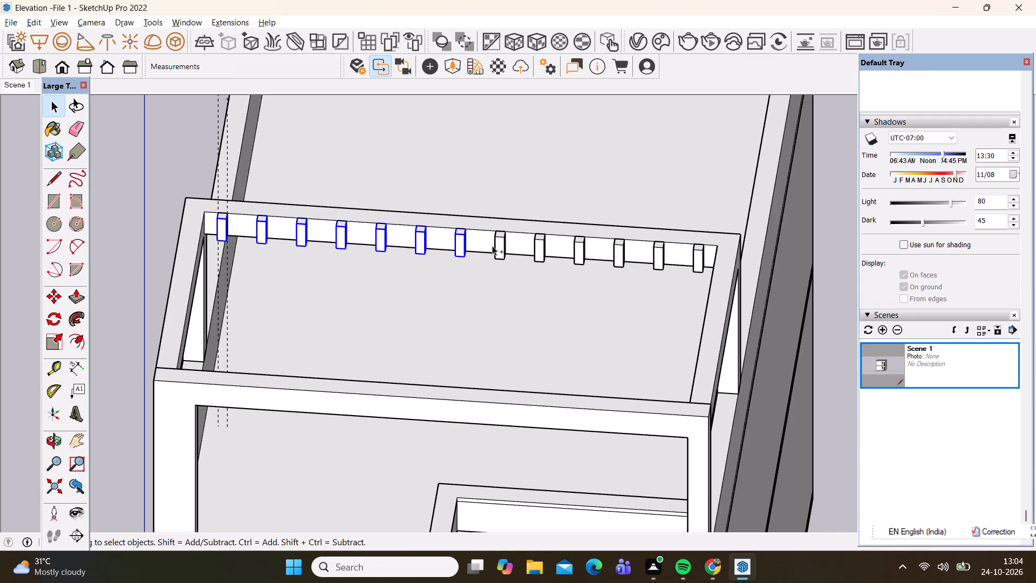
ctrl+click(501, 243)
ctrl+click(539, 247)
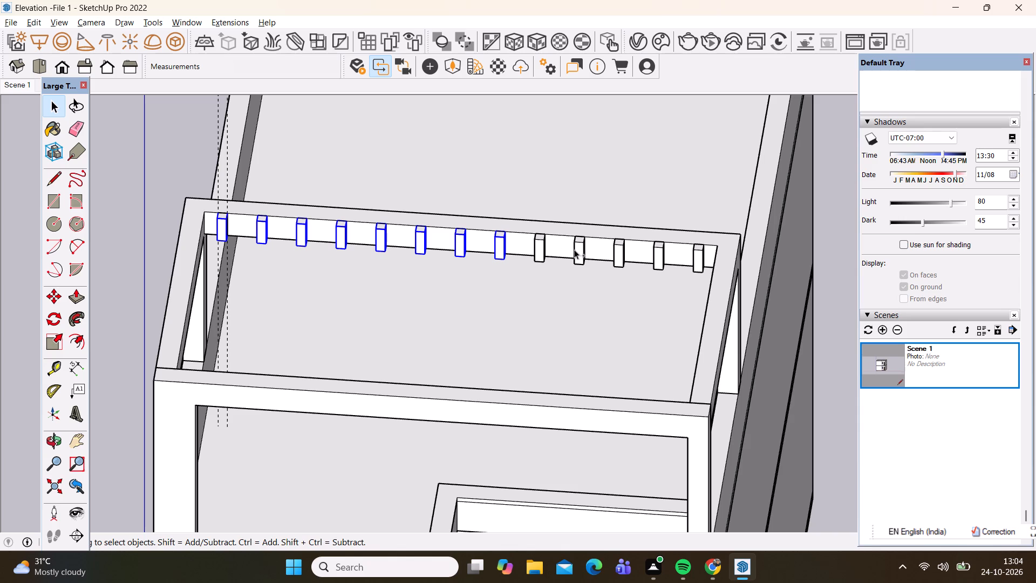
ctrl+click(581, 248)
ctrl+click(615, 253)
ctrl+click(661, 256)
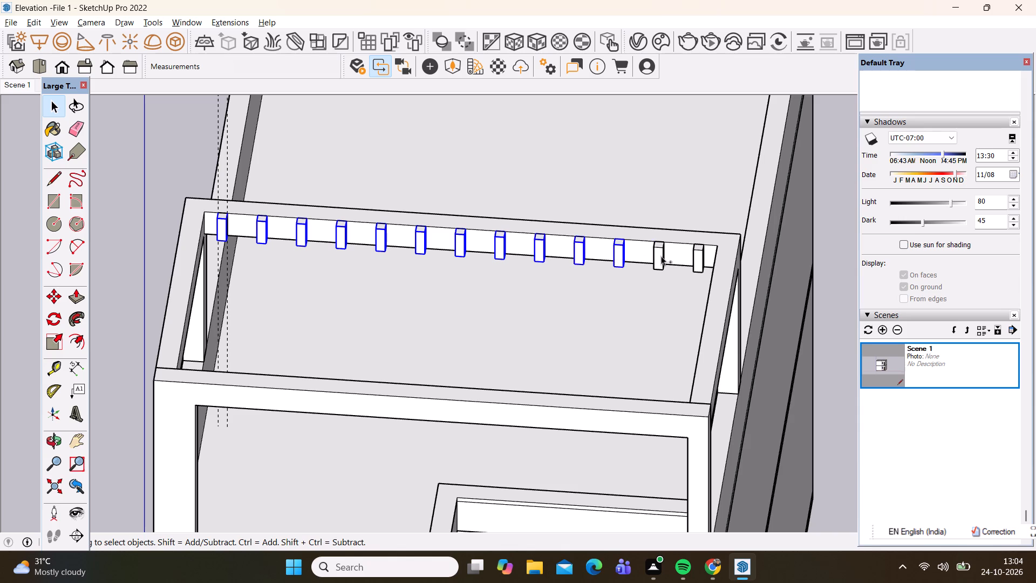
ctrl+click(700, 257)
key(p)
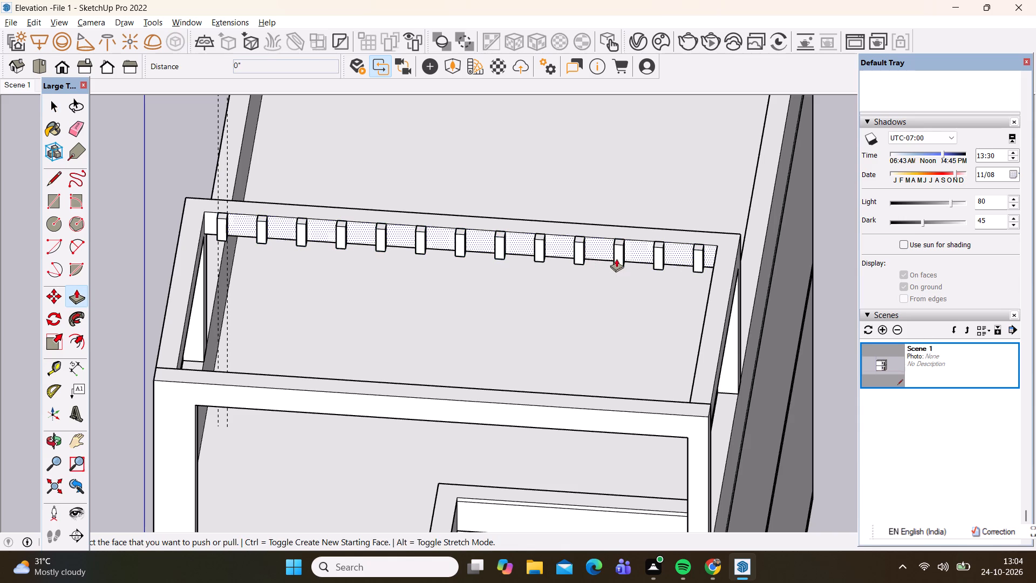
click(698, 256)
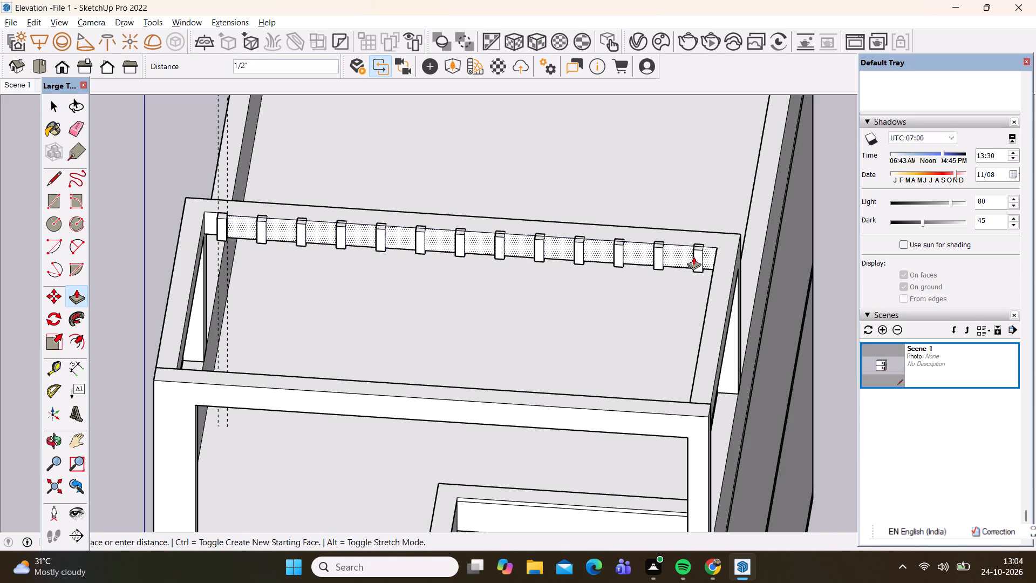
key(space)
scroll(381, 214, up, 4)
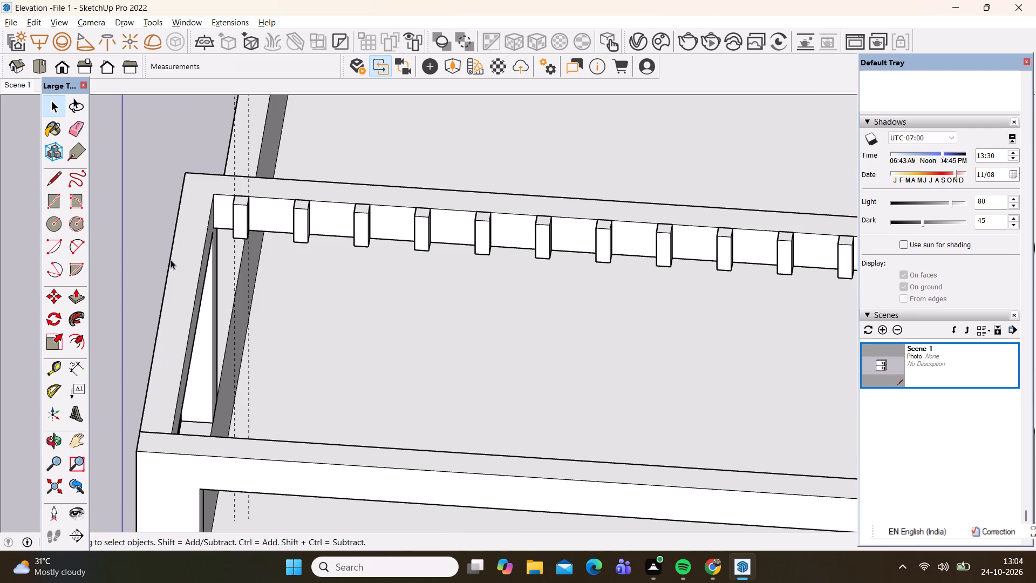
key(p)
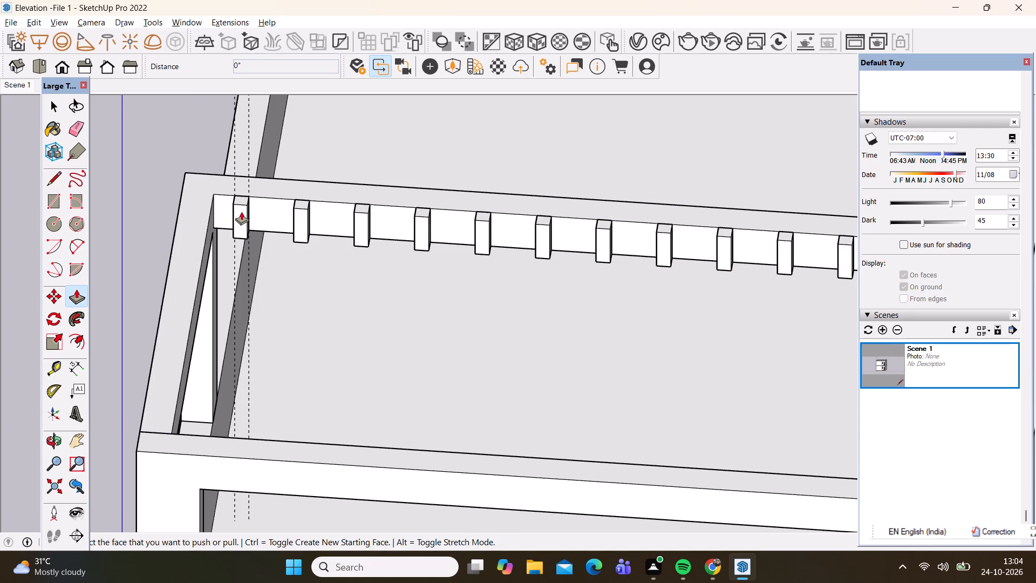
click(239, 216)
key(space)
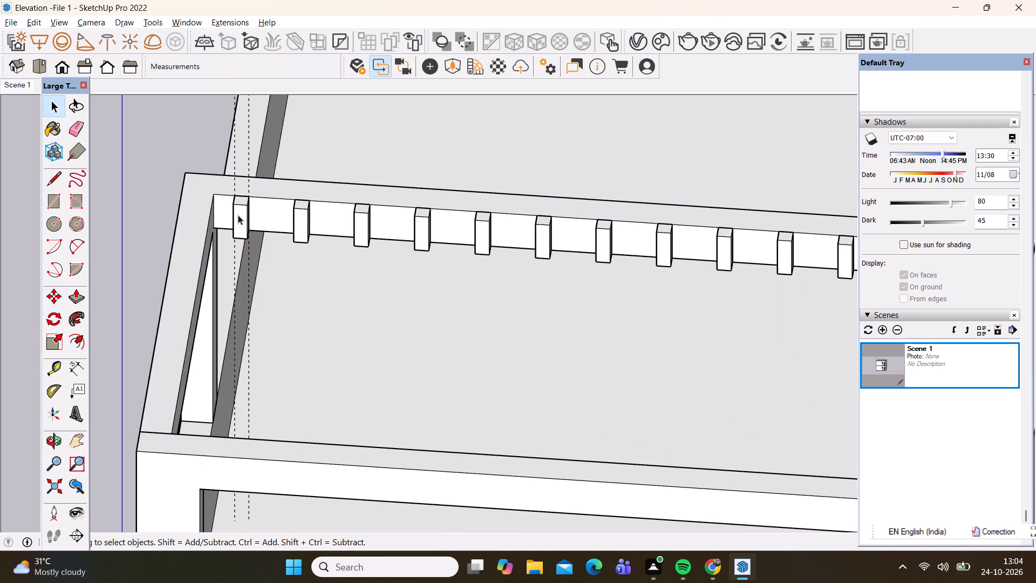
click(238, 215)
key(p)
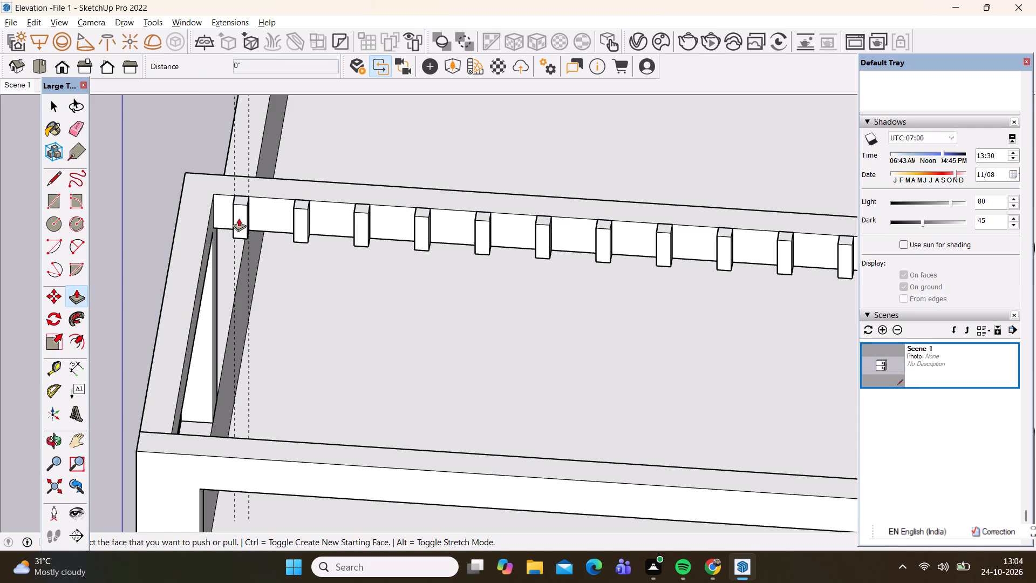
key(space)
Open the end block group on the rear beam and extend its front face 8' 11" to the front beam, closing the group.
double_click(238, 216)
key(p)
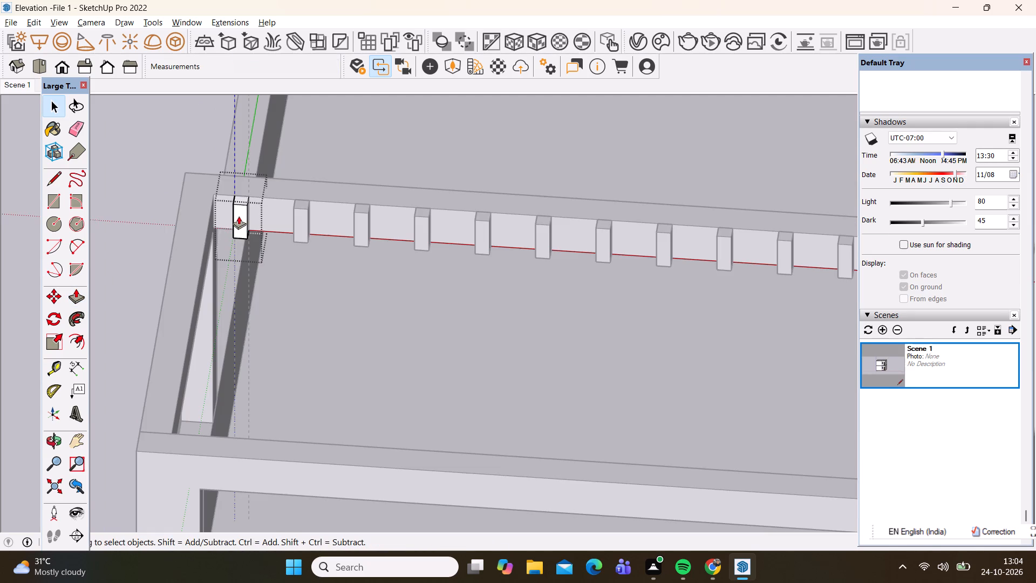
click(238, 216)
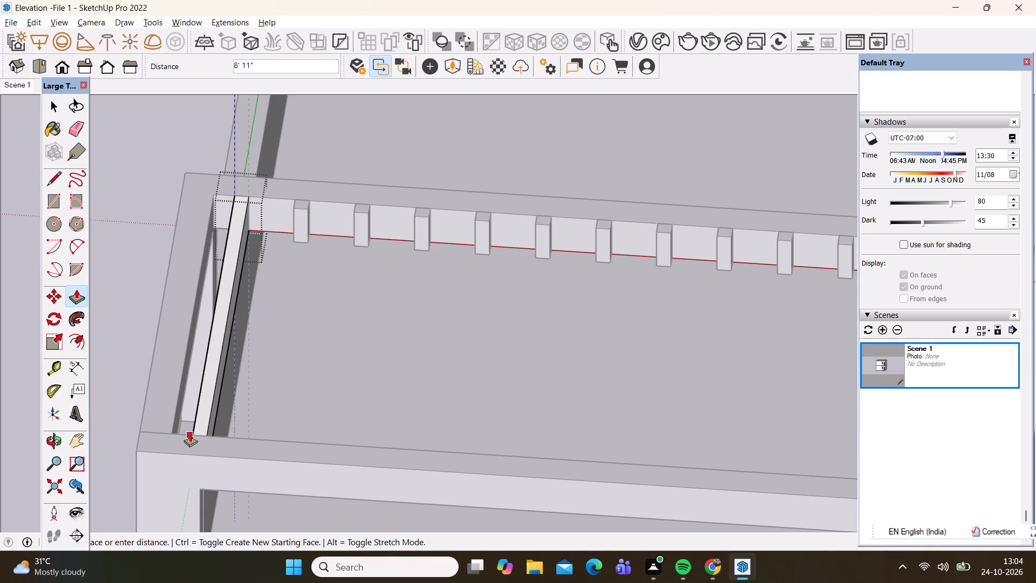
click(190, 433)
key(space)
click(137, 245)
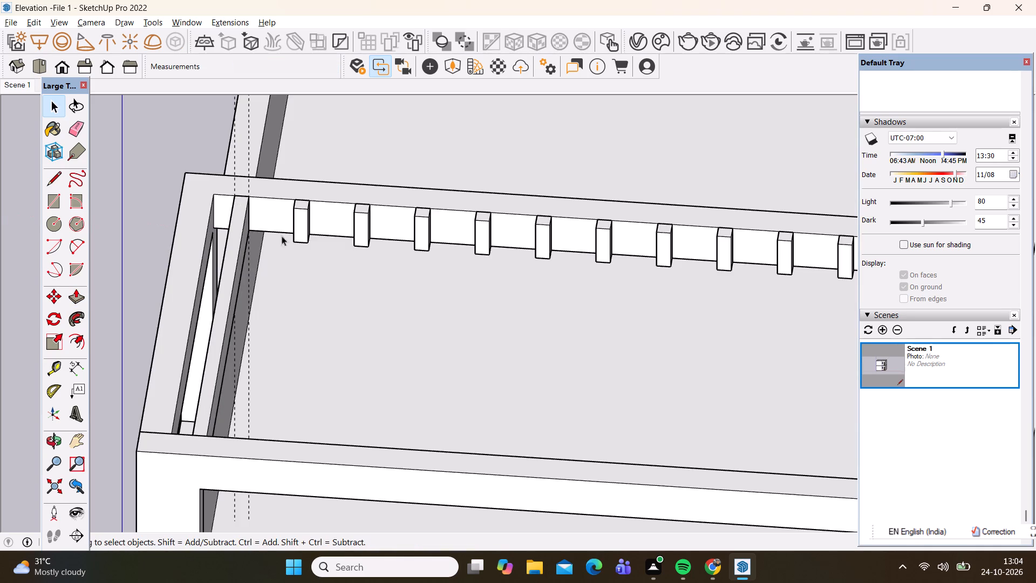
Extend the second block from the rear beam 8' 11" to the front beam and close its group.
double_click(298, 224)
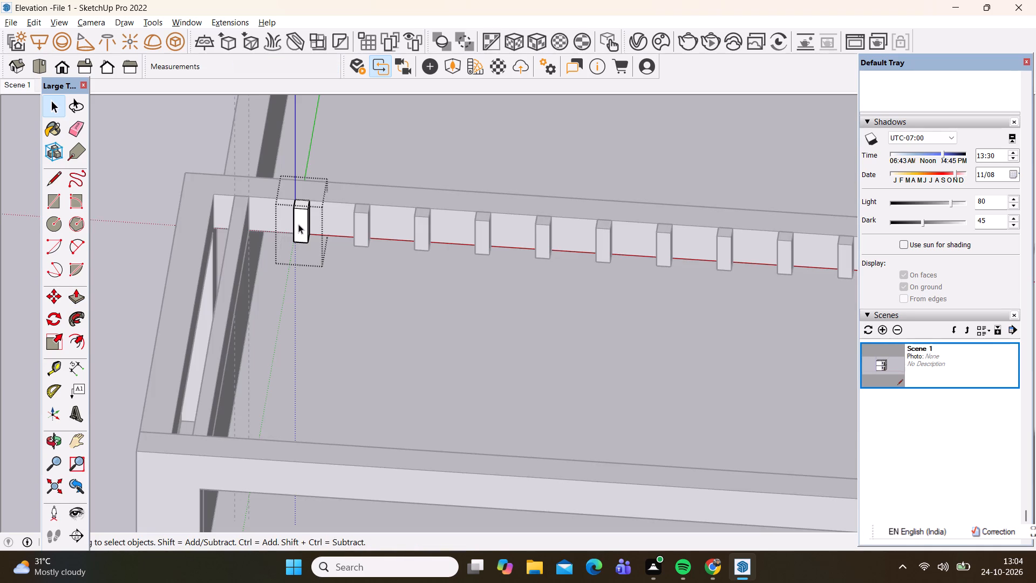
key(p)
click(299, 219)
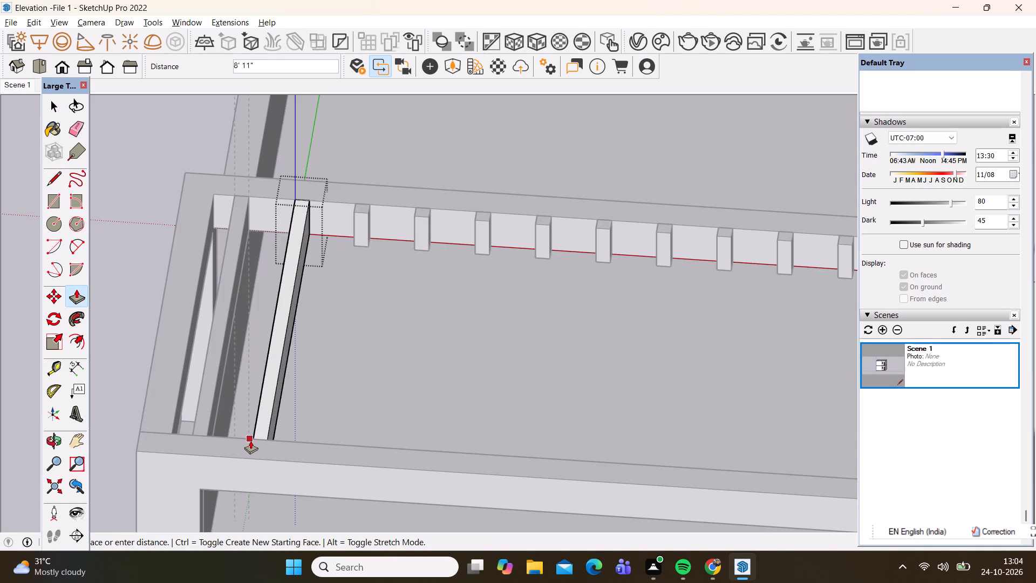
click(250, 440)
scroll(168, 234, down, 7)
middle_drag(431, 364, 274, 408)
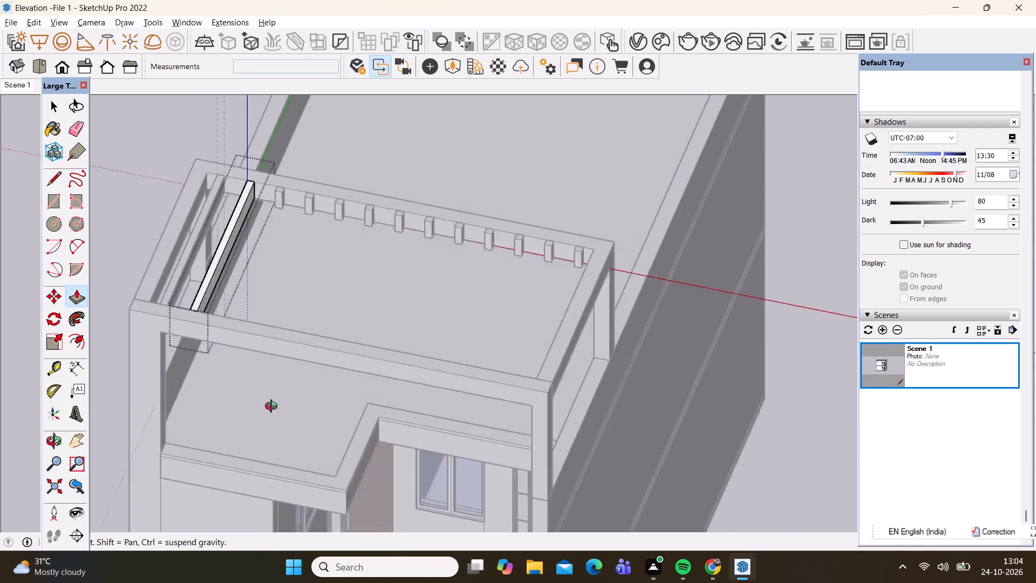
middle_drag(274, 408, 168, 410)
scroll(275, 196, down, 6)
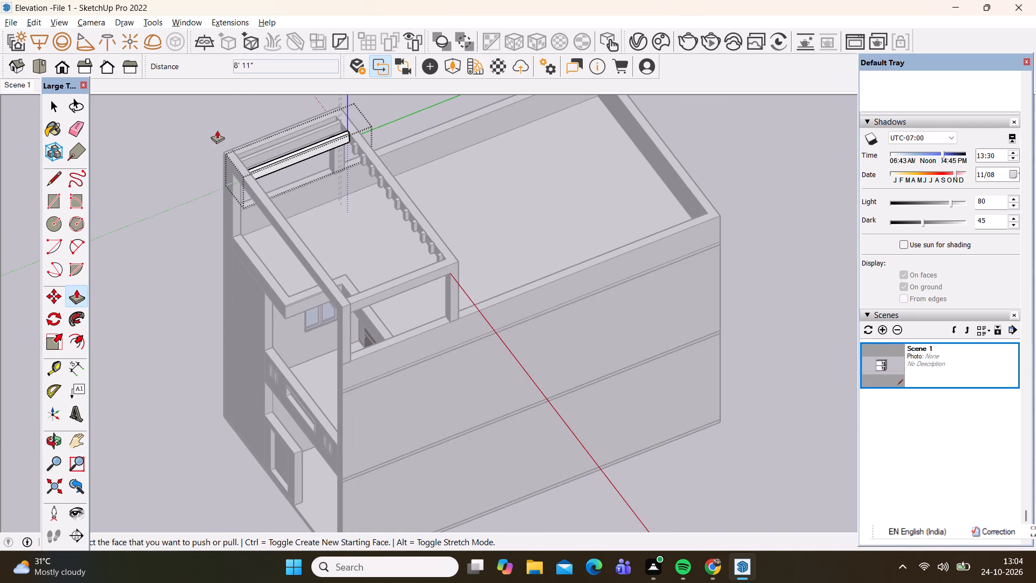
click(217, 130)
key(space)
click(198, 127)
Extend the third block from the rear beam 8' 11" to the front beam and close its group.
scroll(315, 143, up, 2)
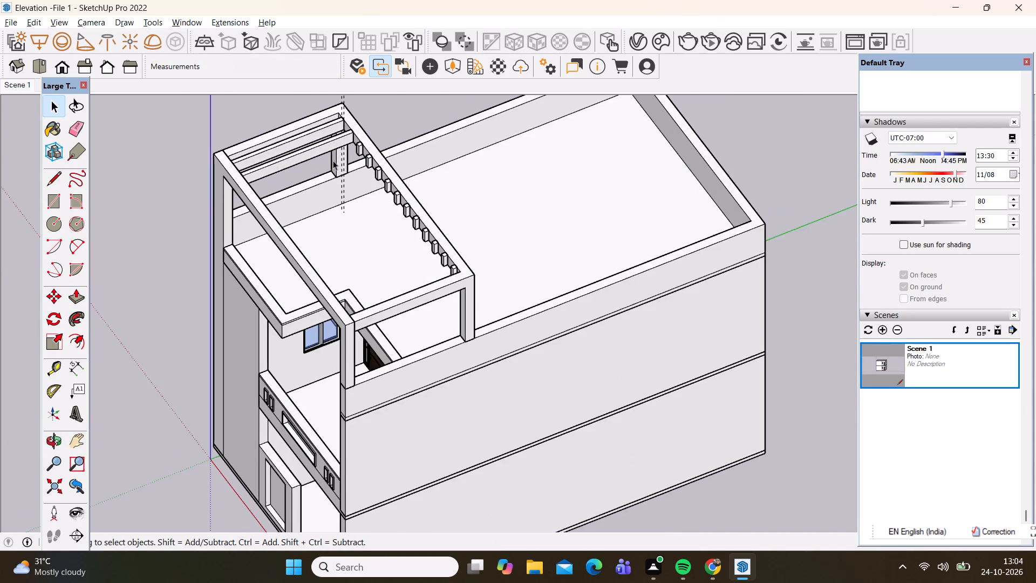
scroll(333, 160, up, 6)
double_click(361, 137)
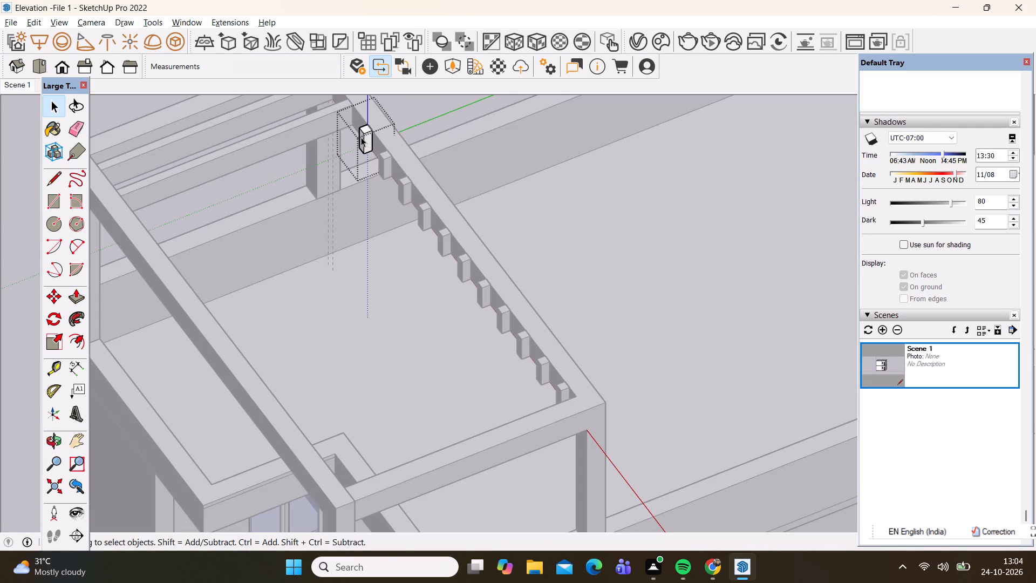
key(p)
click(359, 137)
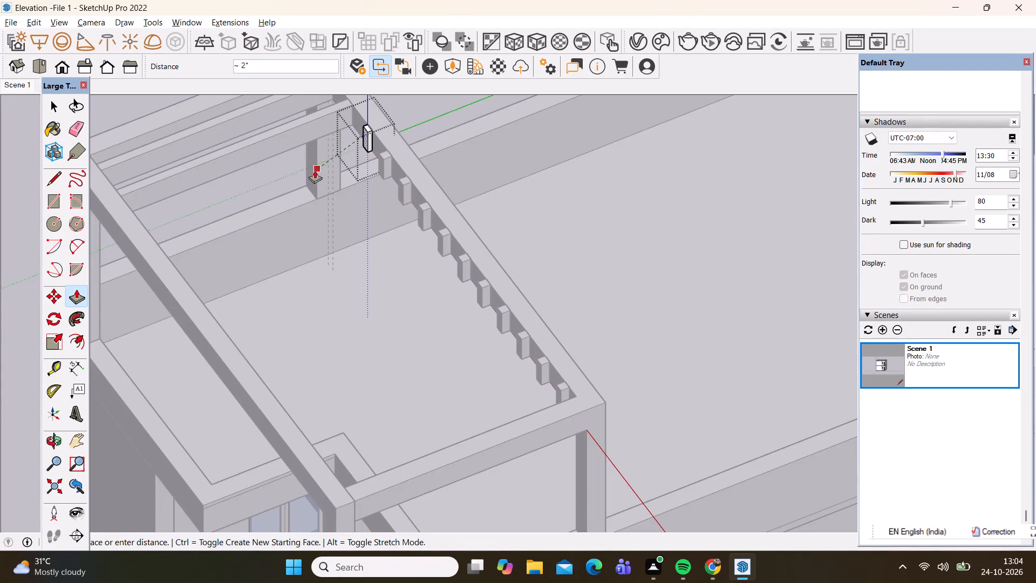
click(135, 214)
key(space)
click(378, 163)
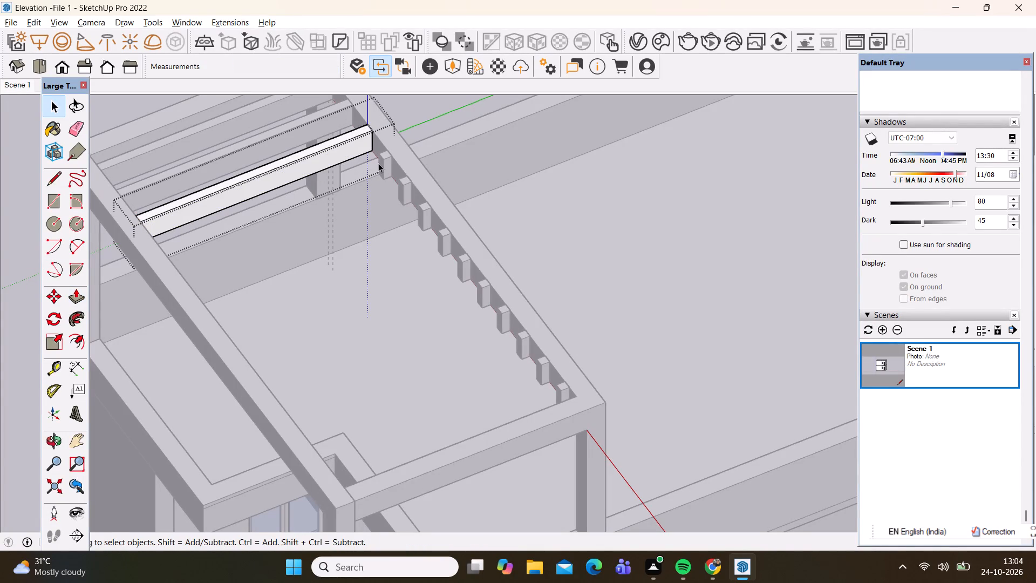
click(379, 165)
scroll(417, 256, down, 5)
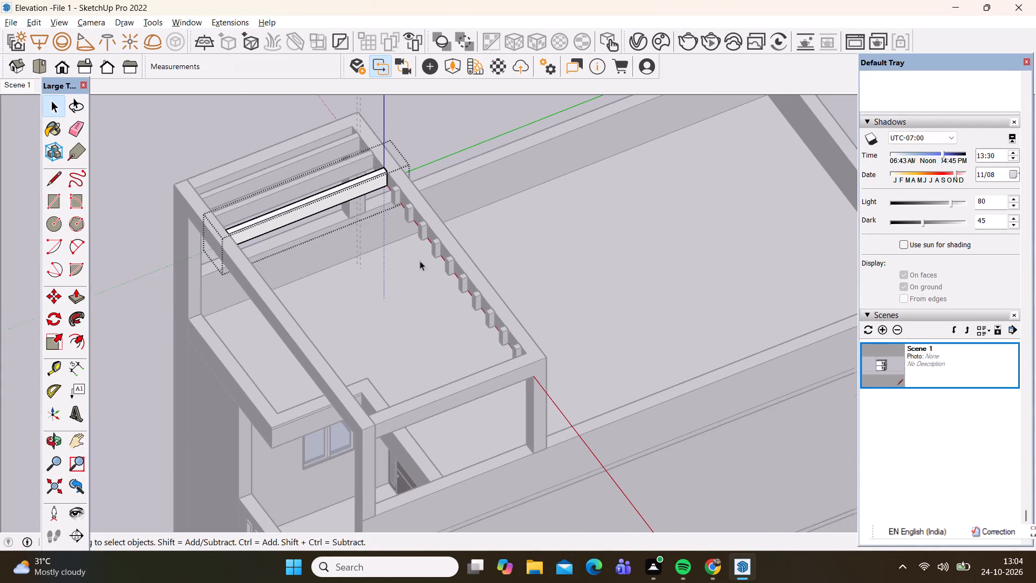
click(222, 147)
Extend the fourth block's front face 3", continue it 8' 8" to meet the front beam, and close its group.
scroll(363, 219, up, 6)
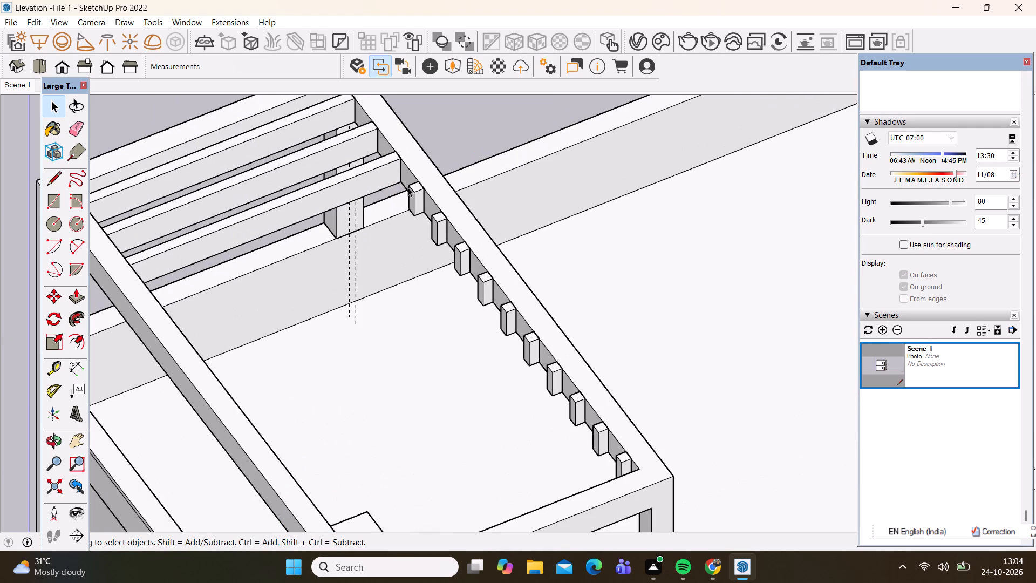
click(408, 195)
double_click(414, 197)
key(p)
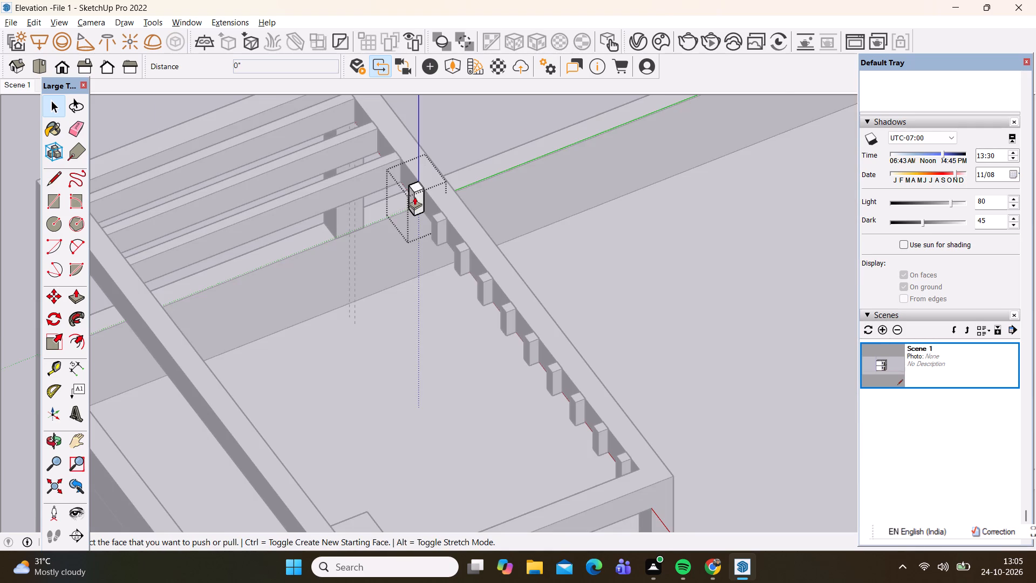
click(407, 202)
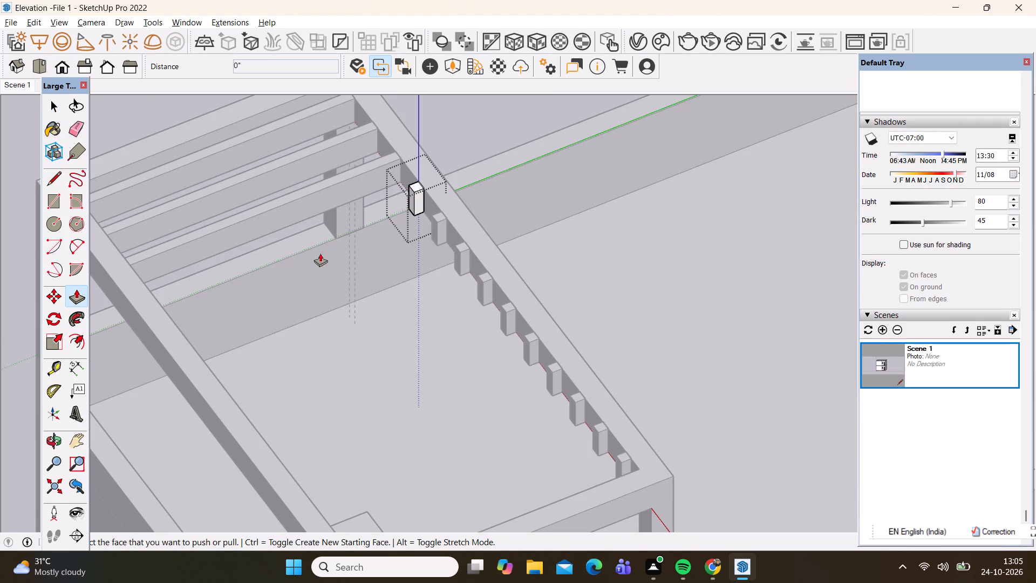
click(409, 201)
drag(403, 209, 319, 259)
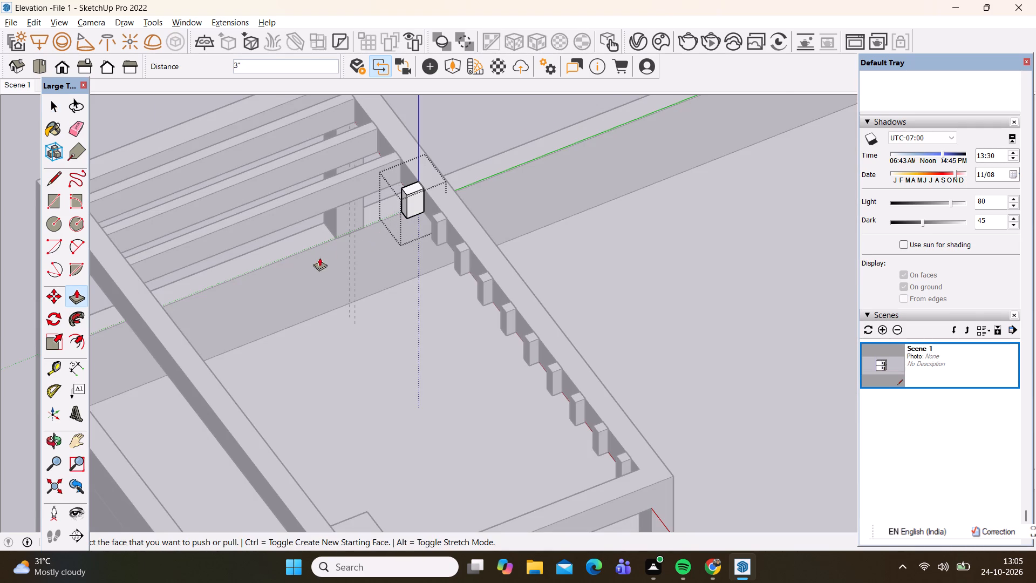
drag(403, 201, 154, 299)
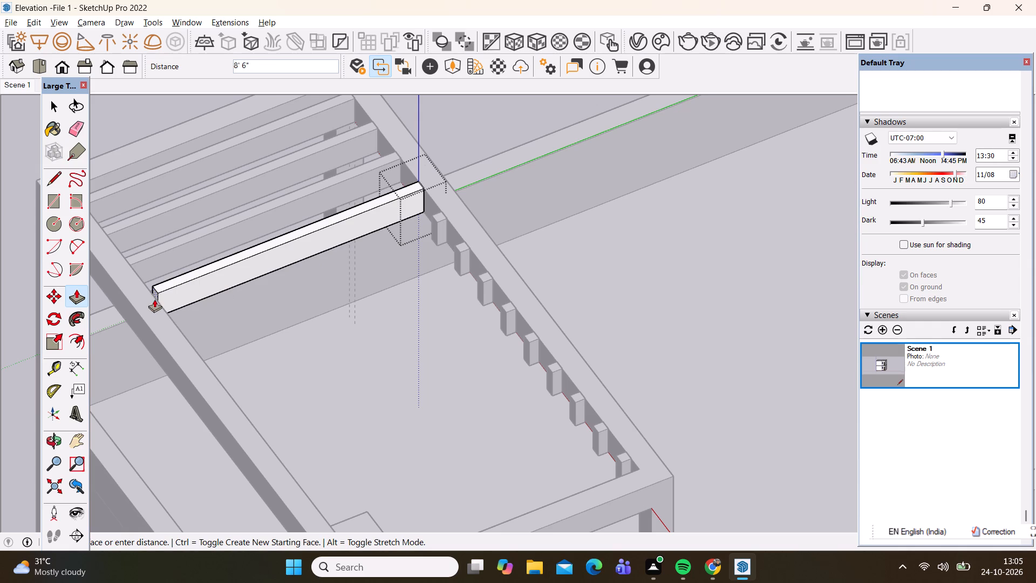
drag(154, 299, 151, 289)
drag(151, 289, 151, 289)
click(439, 227)
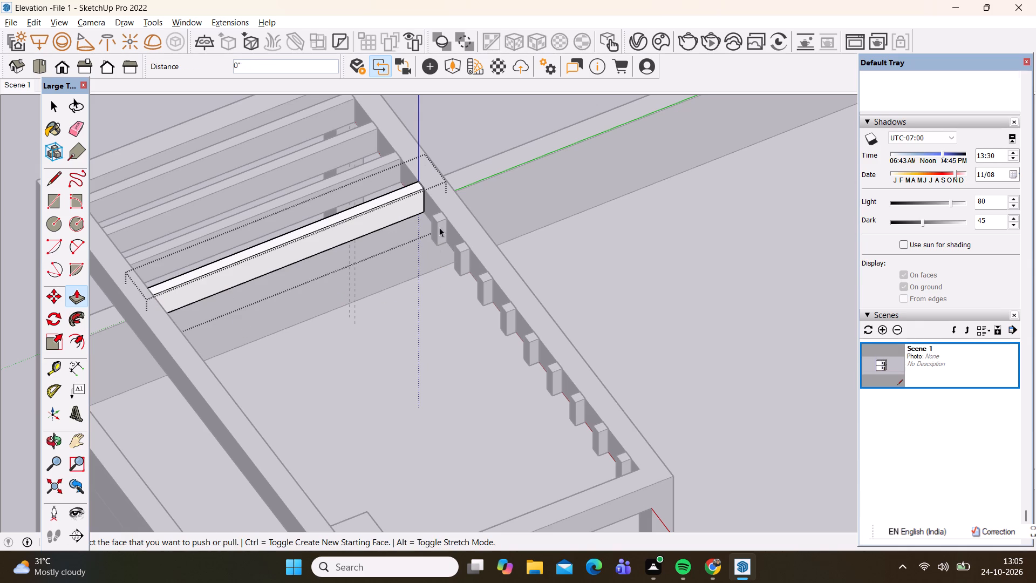
key(space)
click(439, 227)
click(432, 229)
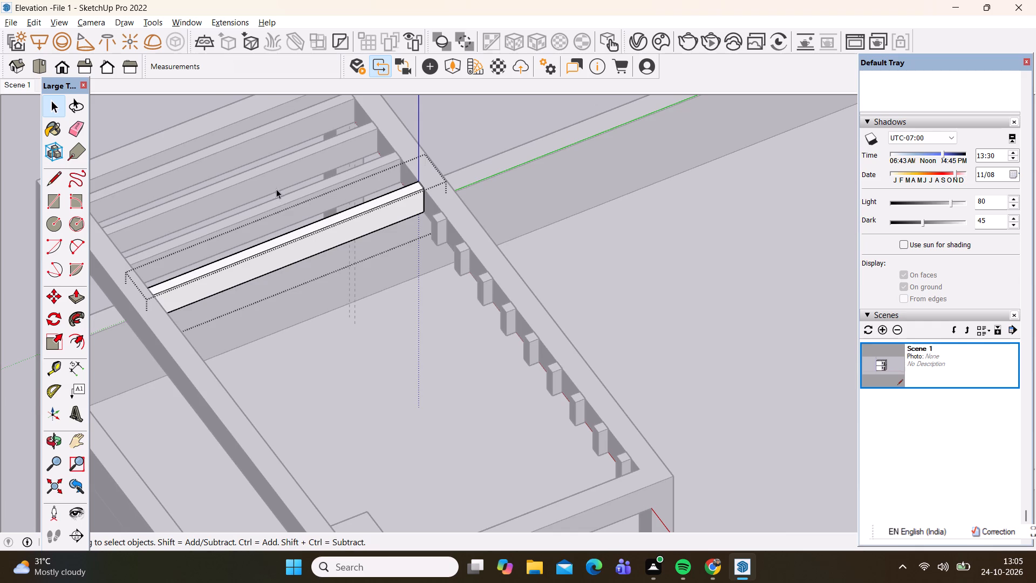
scroll(499, 231, down, 6)
click(138, 156)
Examine the four extended cross members and their junctions with the front beam from the front, below and above.
scroll(470, 246, up, 4)
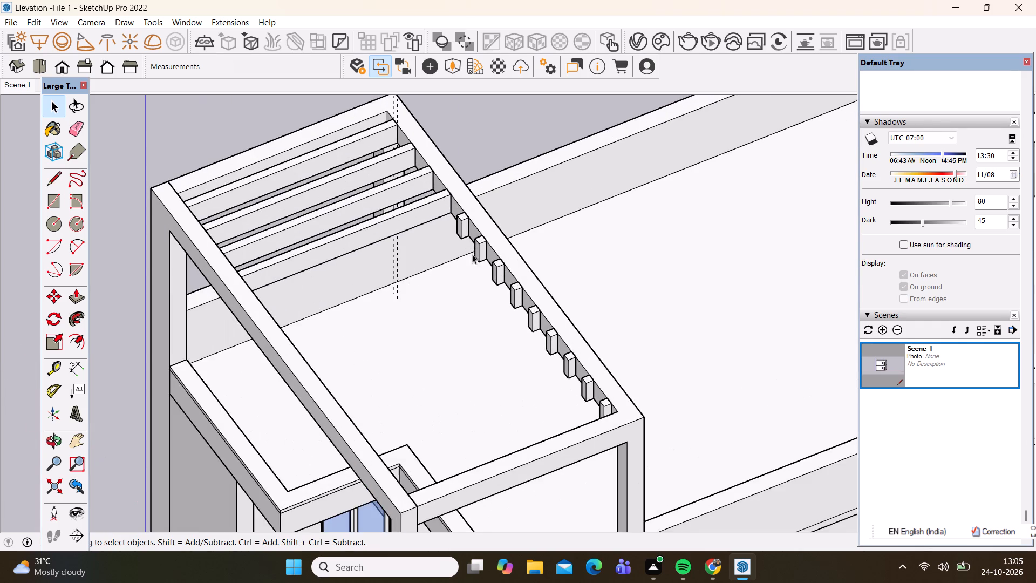
scroll(468, 254, down, 5)
scroll(409, 276, down, 5)
middle_drag(332, 366, 554, 263)
scroll(334, 369, down, 1)
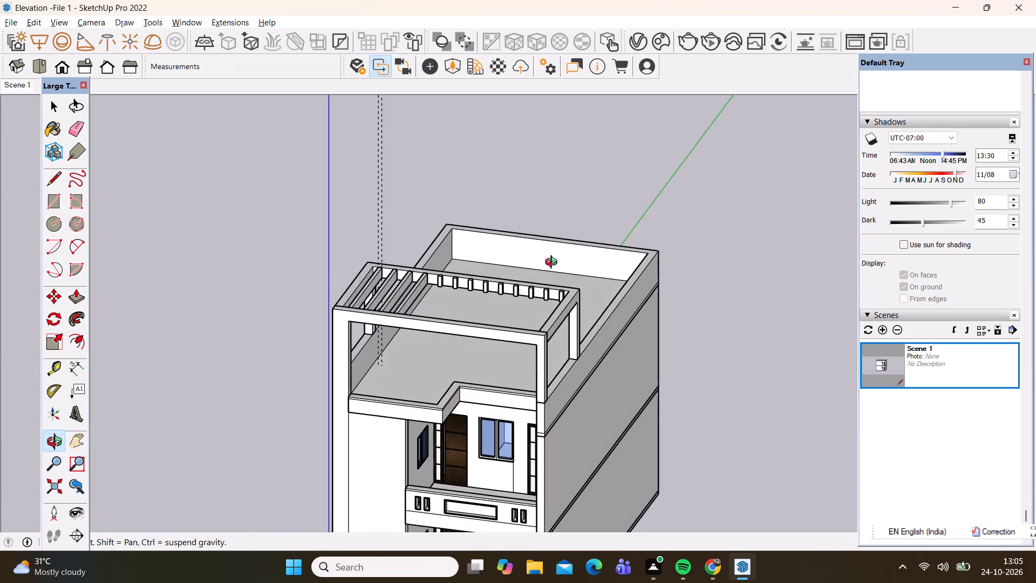
middle_drag(554, 263, 581, 273)
scroll(427, 286, up, 8)
middle_drag(408, 388, 422, 182)
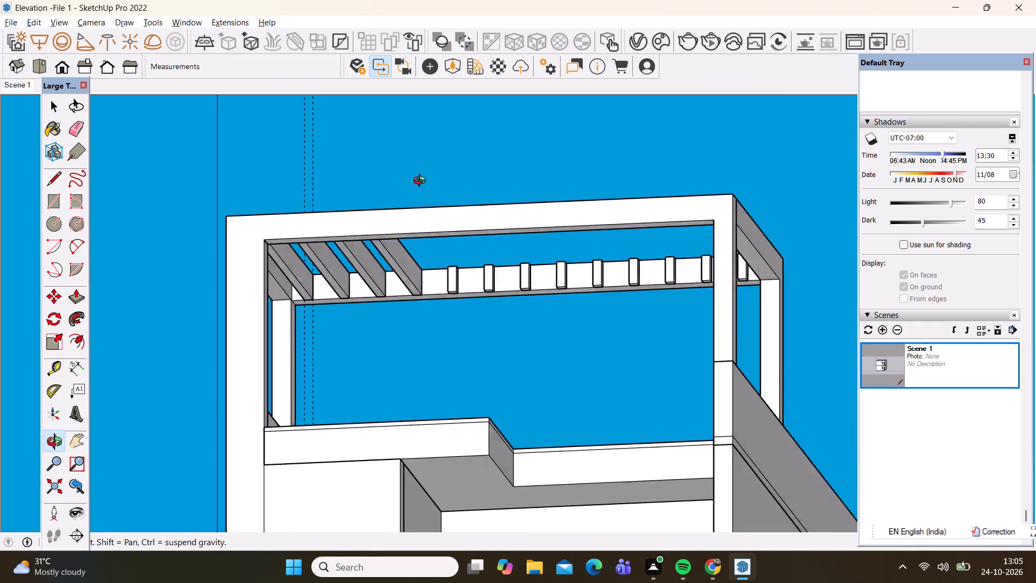
middle_drag(422, 182, 466, 118)
scroll(453, 123, down, 1)
scroll(414, 183, up, 9)
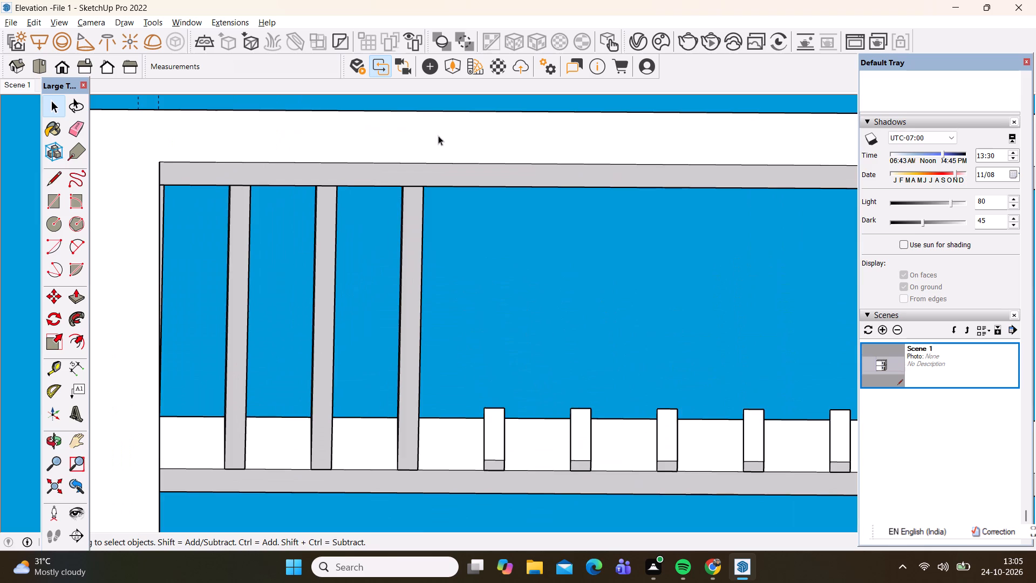
scroll(438, 135, up, 13)
middle_drag(396, 192, 425, 137)
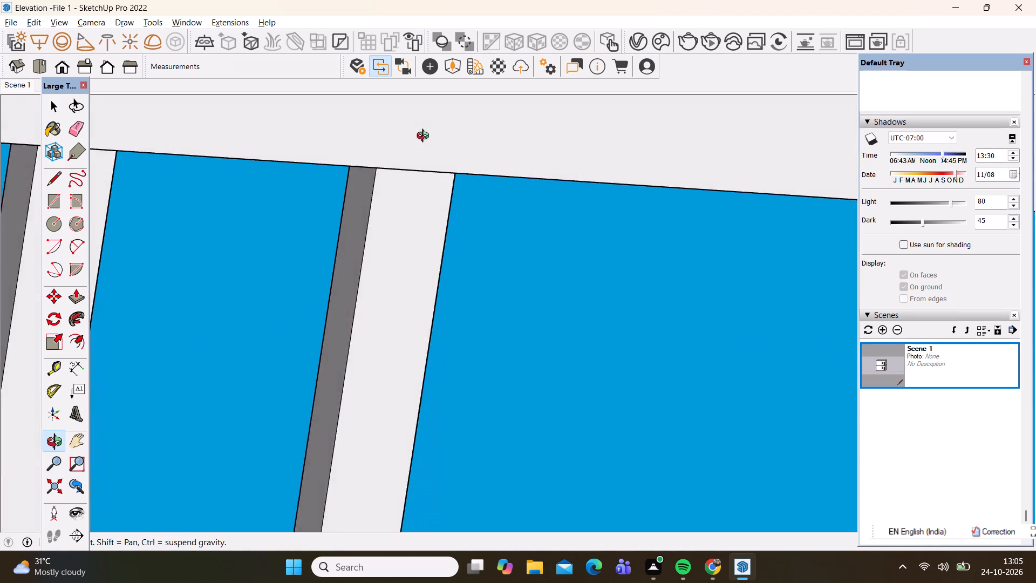
middle_drag(425, 137, 364, 546)
scroll(370, 383, down, 12)
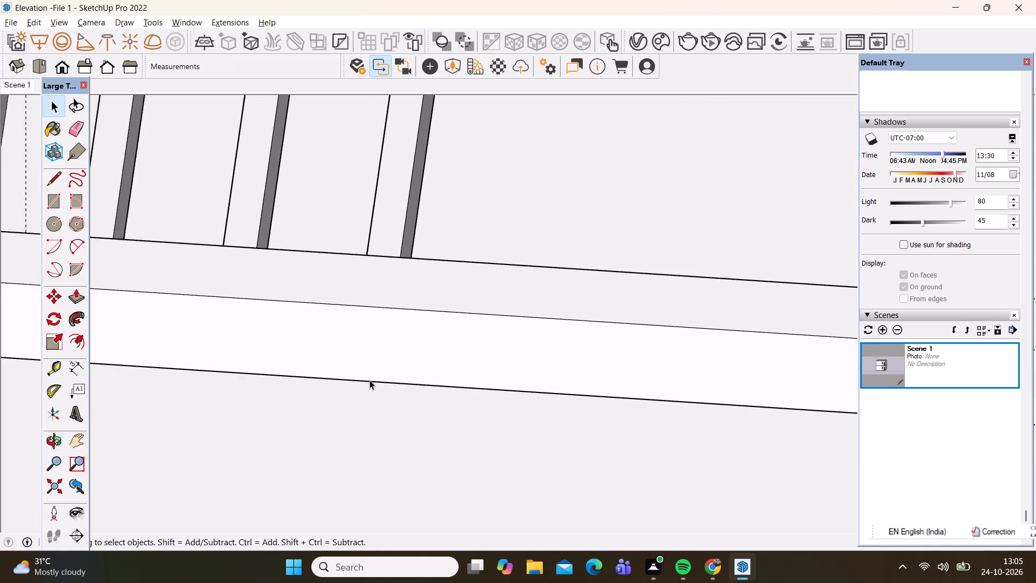
scroll(370, 380, down, 19)
Extend the fifth block's front face 5' 6", continue it to meet the front beam, and close its group.
scroll(414, 269, up, 8)
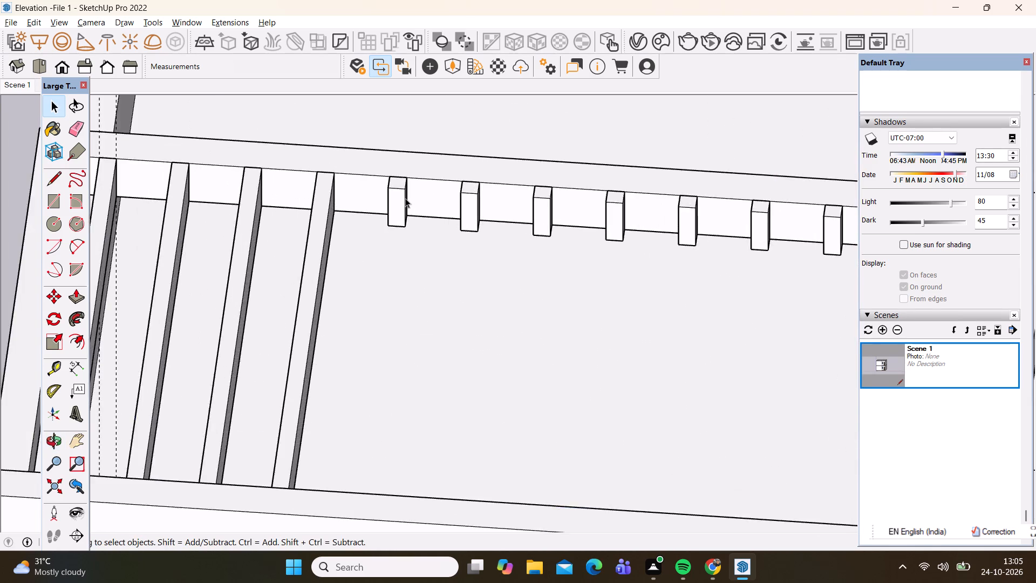
scroll(405, 198, up, 4)
click(396, 198)
double_click(396, 198)
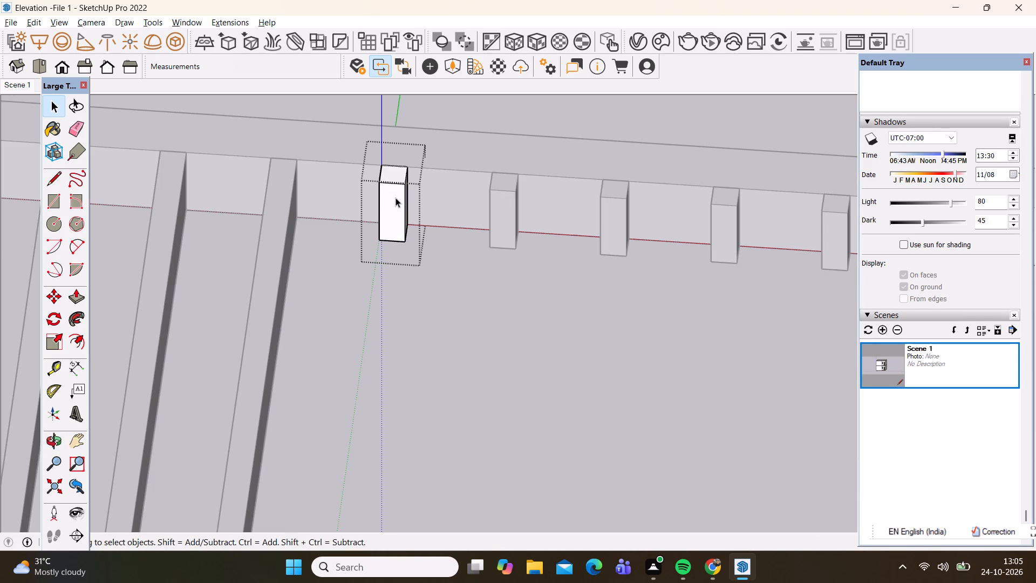
key(p)
drag(392, 198, 386, 482)
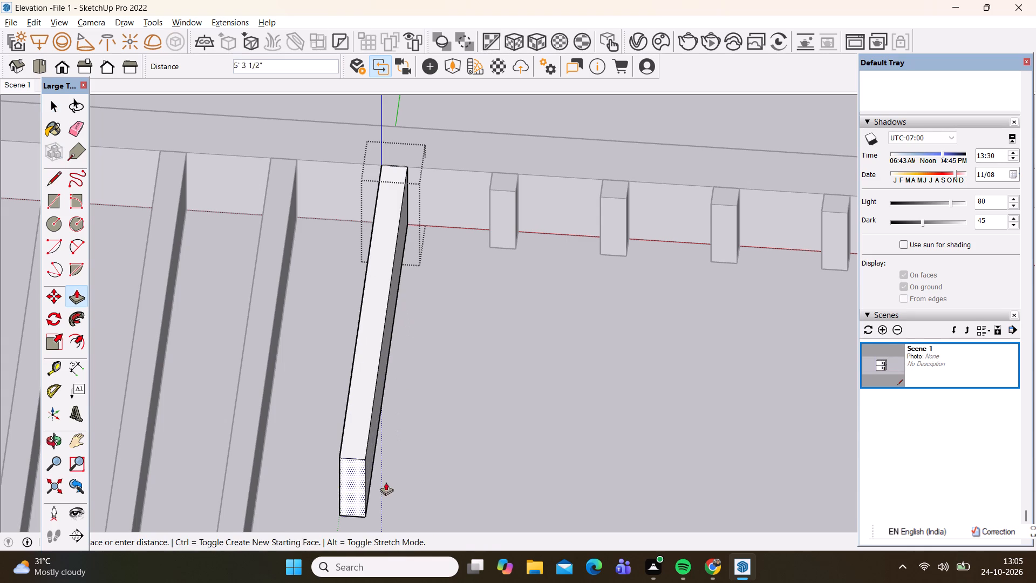
drag(386, 482, 384, 489)
scroll(381, 476, down, 17)
scroll(361, 474, up, 5)
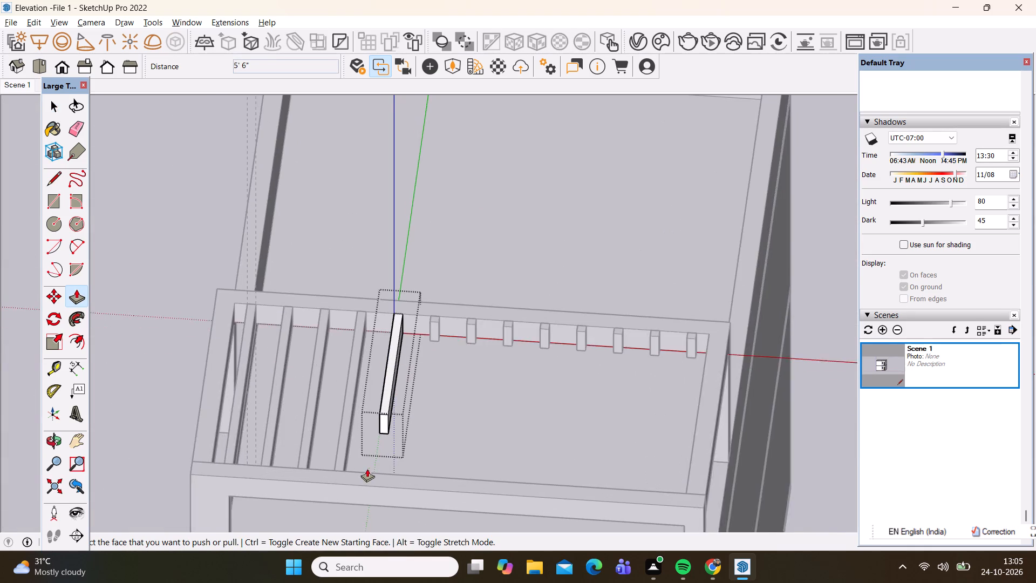
scroll(367, 469, up, 3)
drag(391, 396, 387, 494)
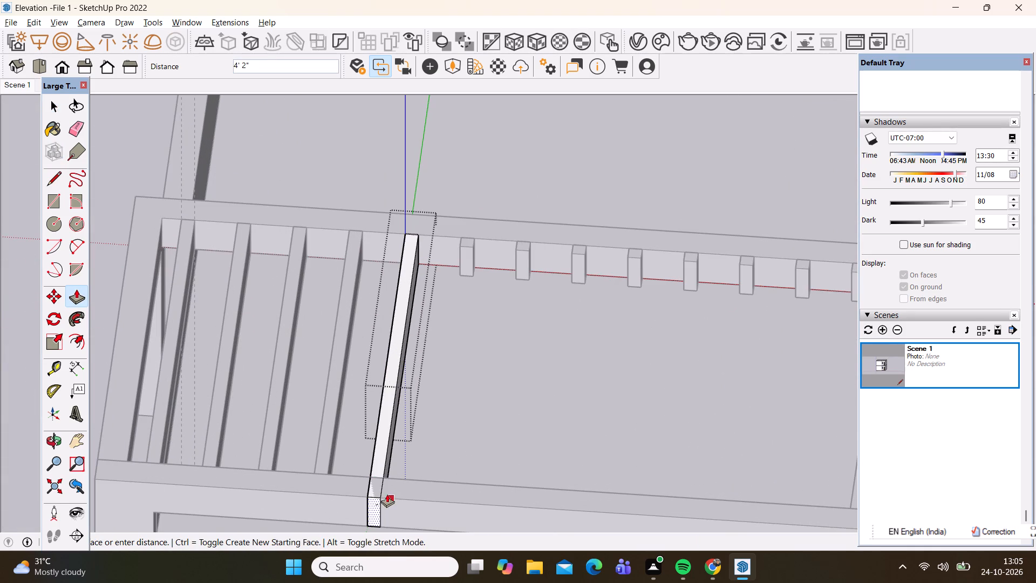
drag(387, 494, 366, 473)
key(space)
click(468, 263)
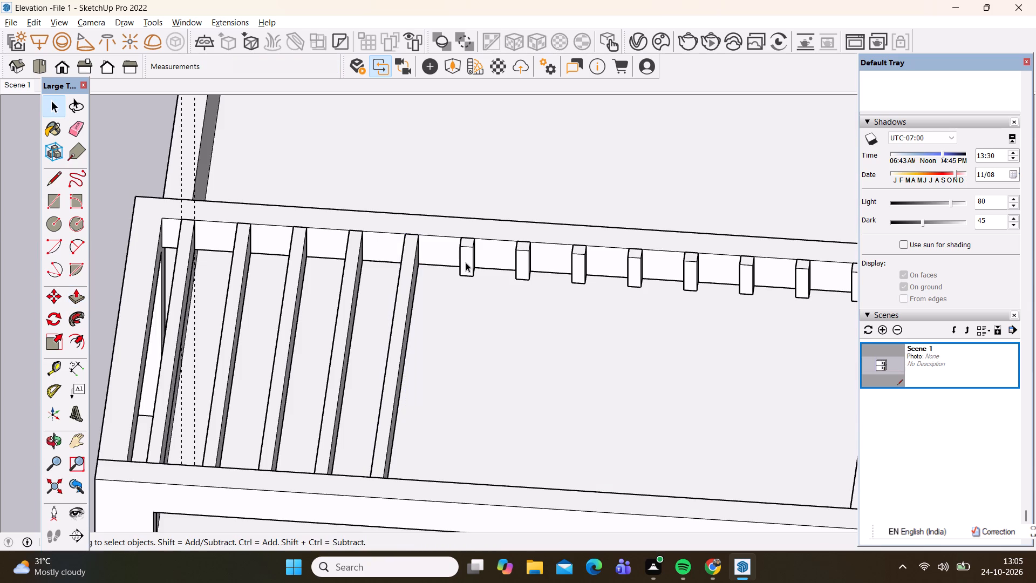
Extend the sixth block from the rear beam to meet the front beam and close its group.
double_click(466, 262)
key(p)
drag(466, 262, 467, 315)
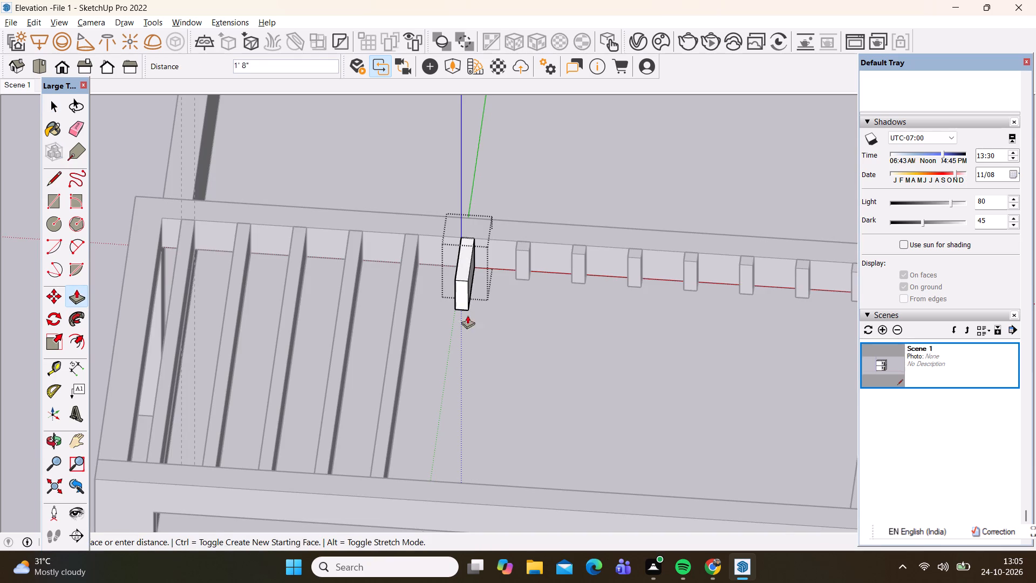
drag(467, 315, 429, 492)
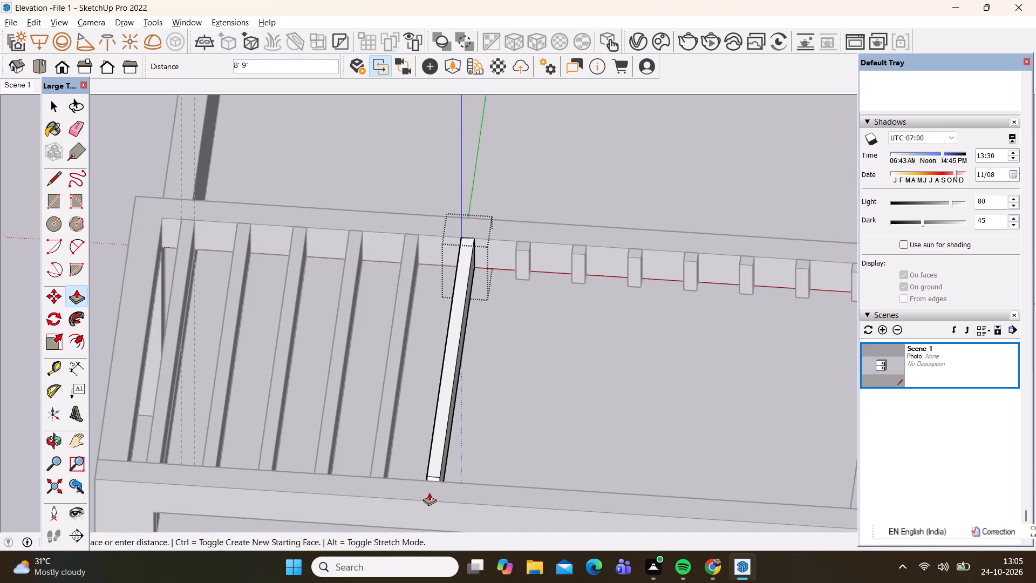
drag(429, 492, 420, 479)
key(space)
click(521, 261)
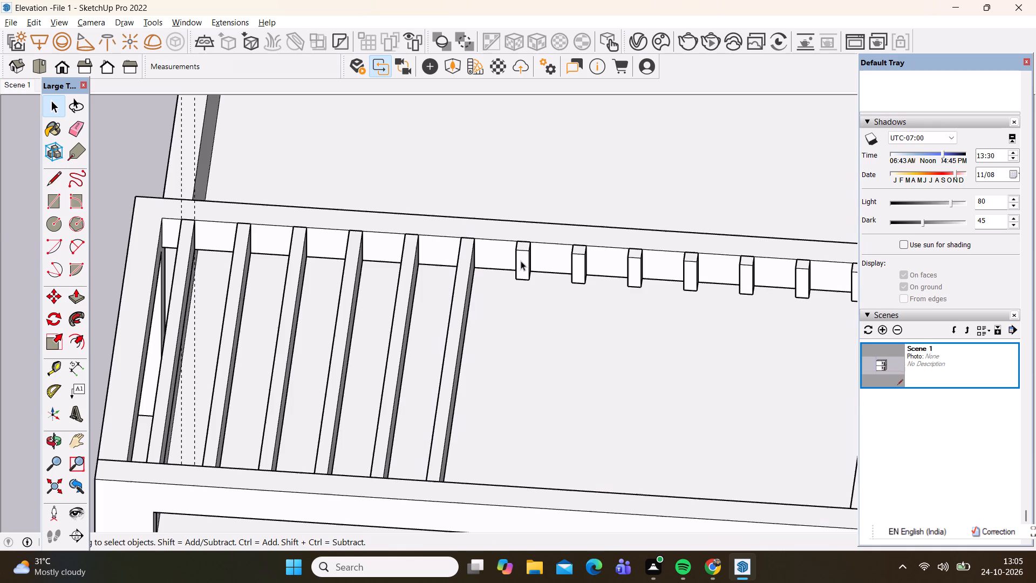
Extend the seventh block's front face 8' 11" from the rear beam to meet the front beam.
click(521, 261)
double_click(521, 261)
key(p)
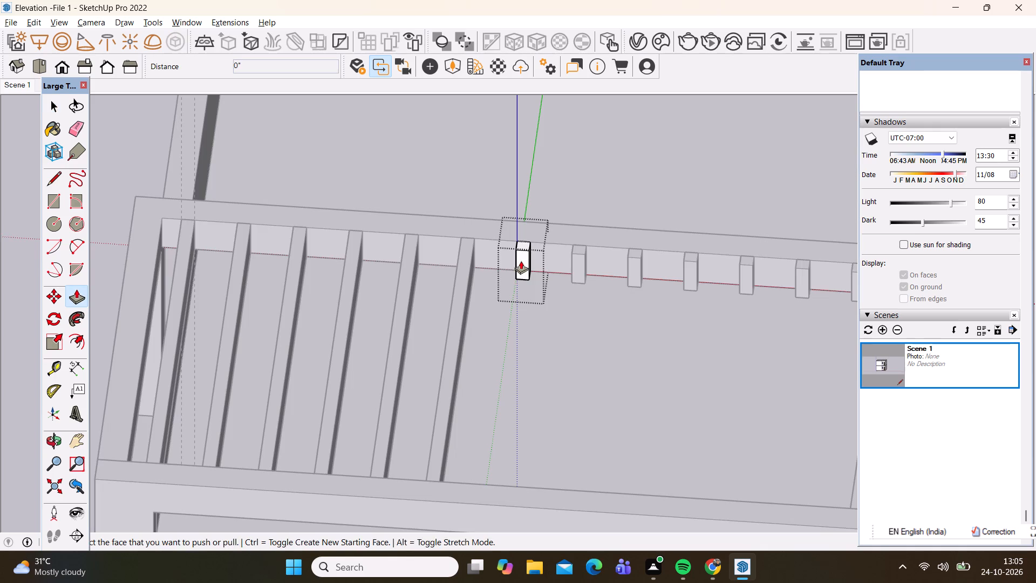
drag(521, 261, 487, 503)
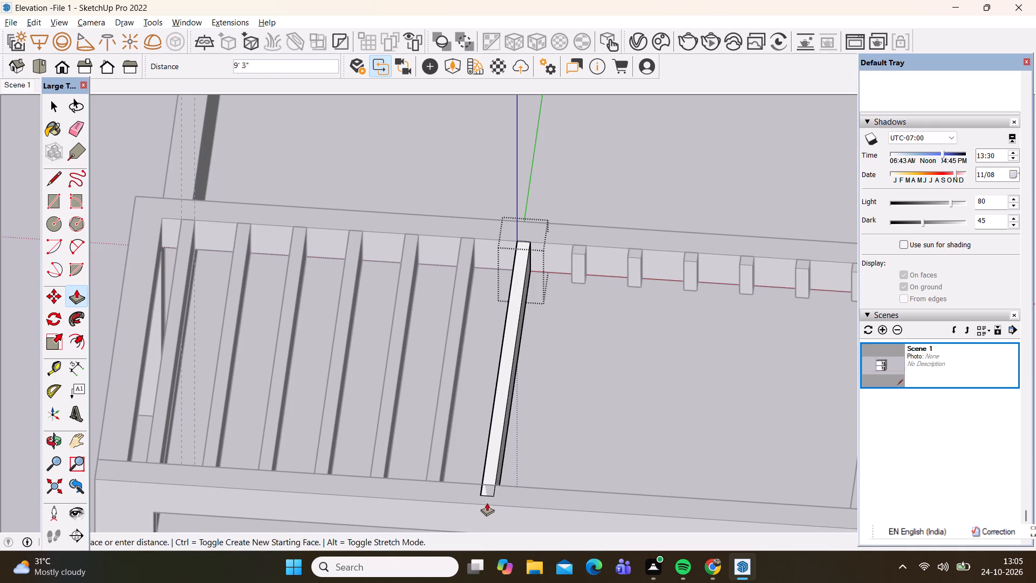
drag(487, 503, 480, 487)
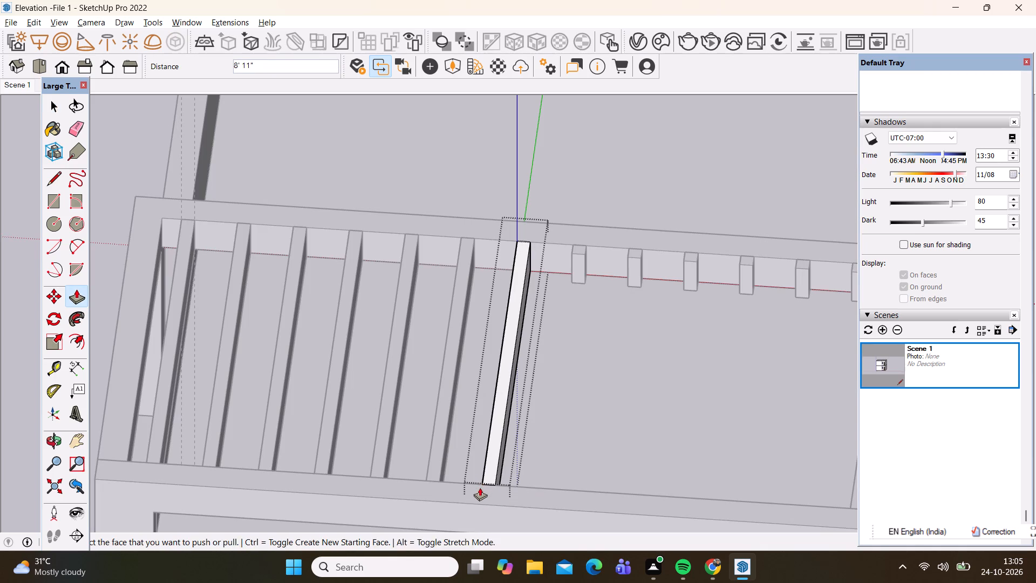
key(space)
Extend the eighth block from the rear beam to meet the front beam and close its group.
click(578, 262)
double_click(578, 262)
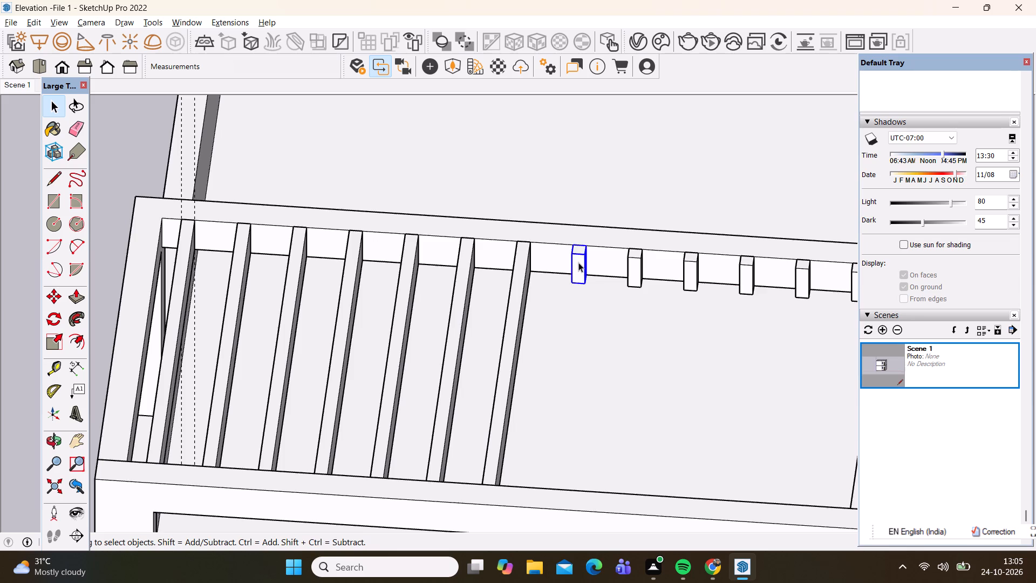
key(p)
drag(576, 262, 580, 306)
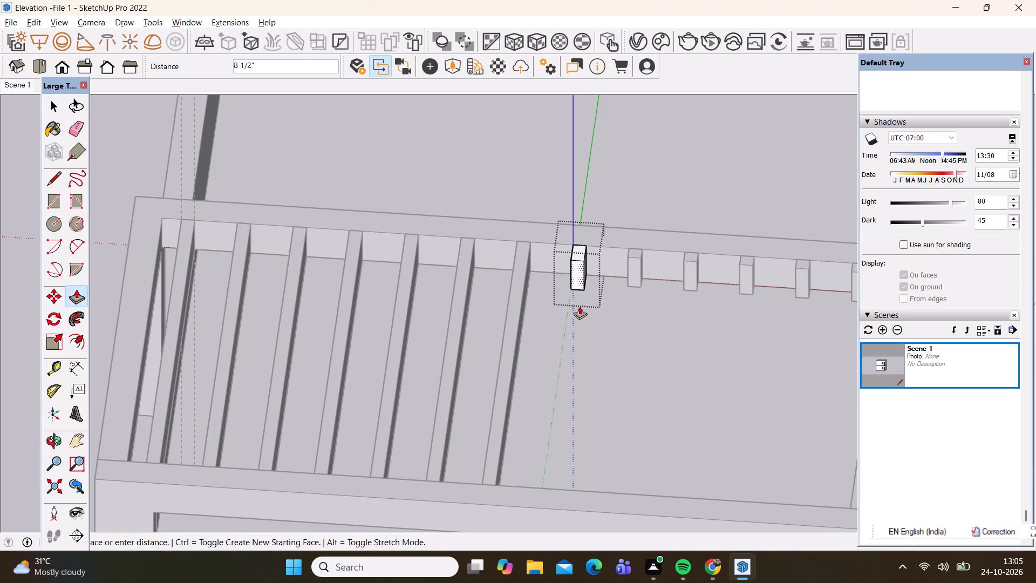
drag(580, 306, 550, 490)
key(space)
scroll(283, 364, down, 8)
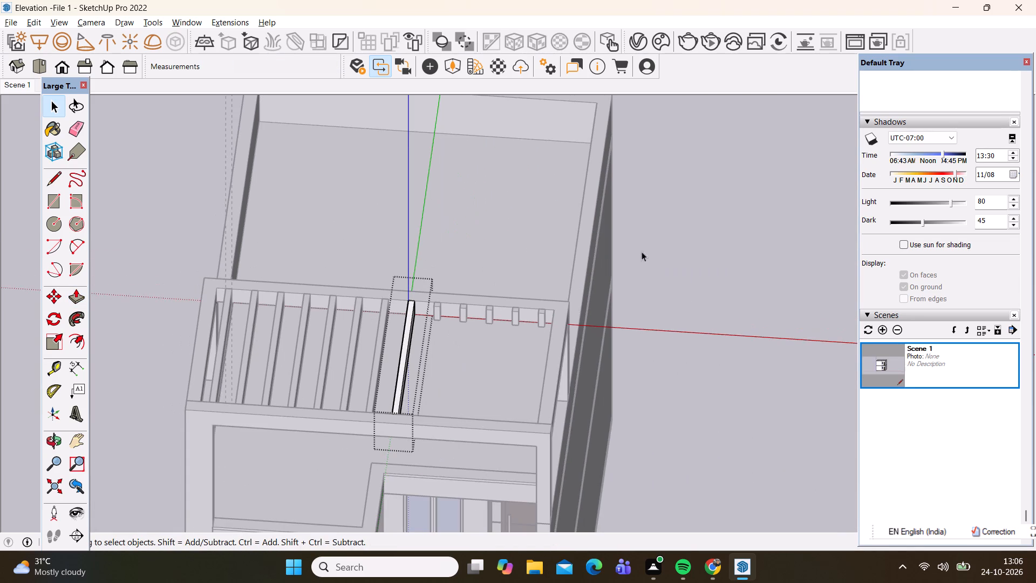
click(652, 243)
Extend the ninth block's front face from the rear beam until it meets the inner face of the front beam.
scroll(455, 360, up, 4)
triple_click(430, 290)
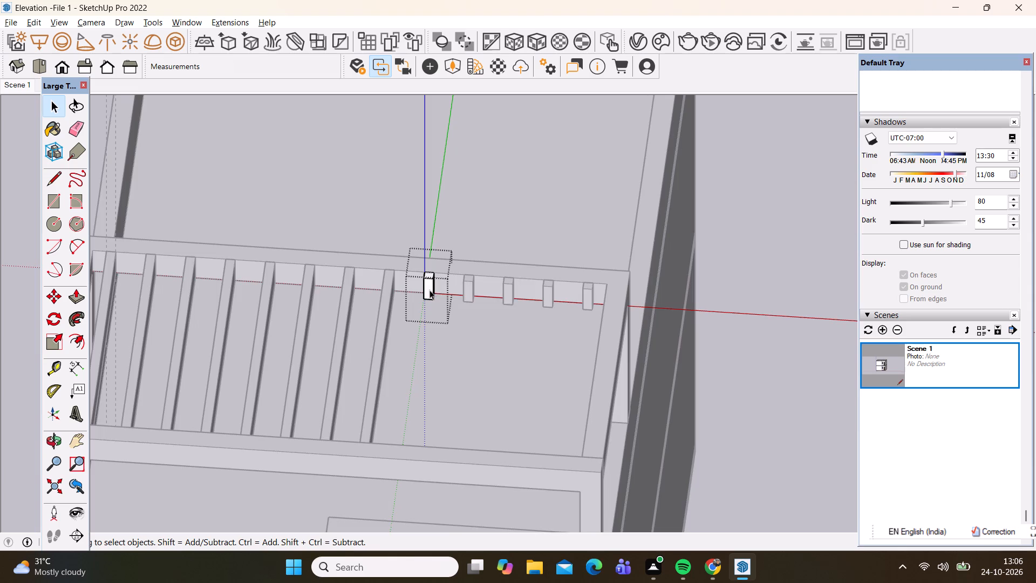
key(p)
drag(430, 290, 421, 431)
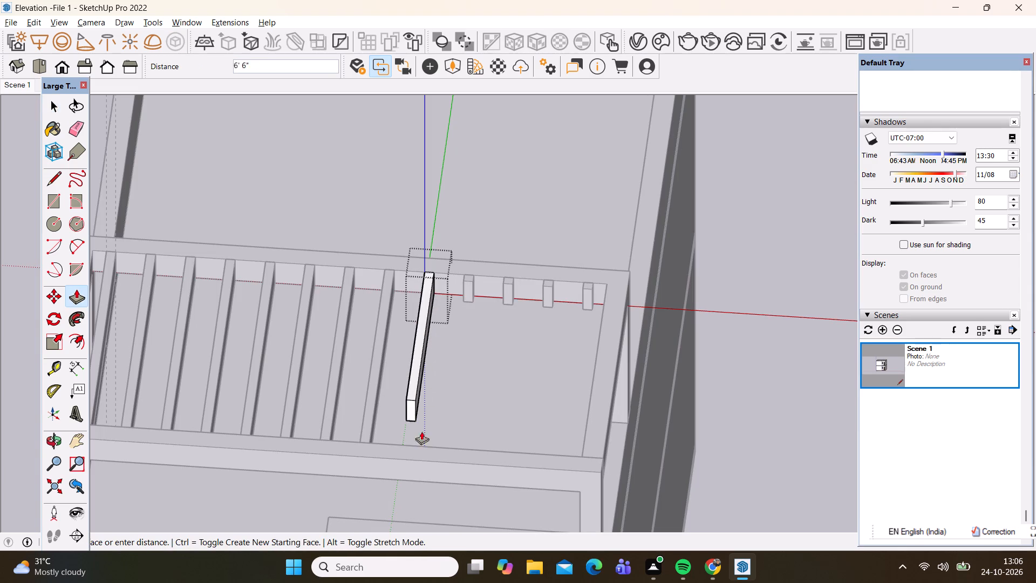
drag(421, 431, 399, 449)
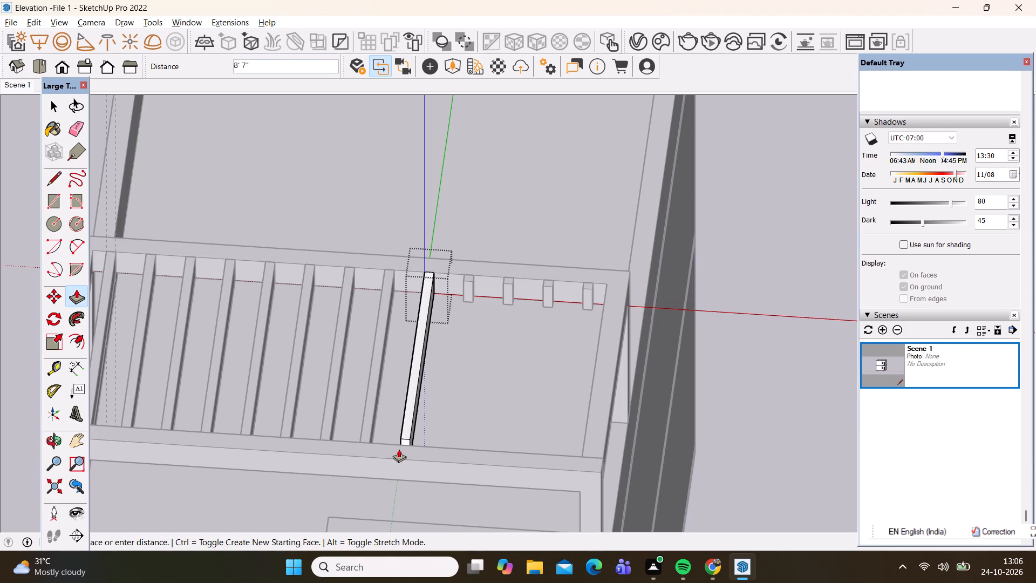
drag(399, 449, 398, 434)
scroll(403, 450, up, 5)
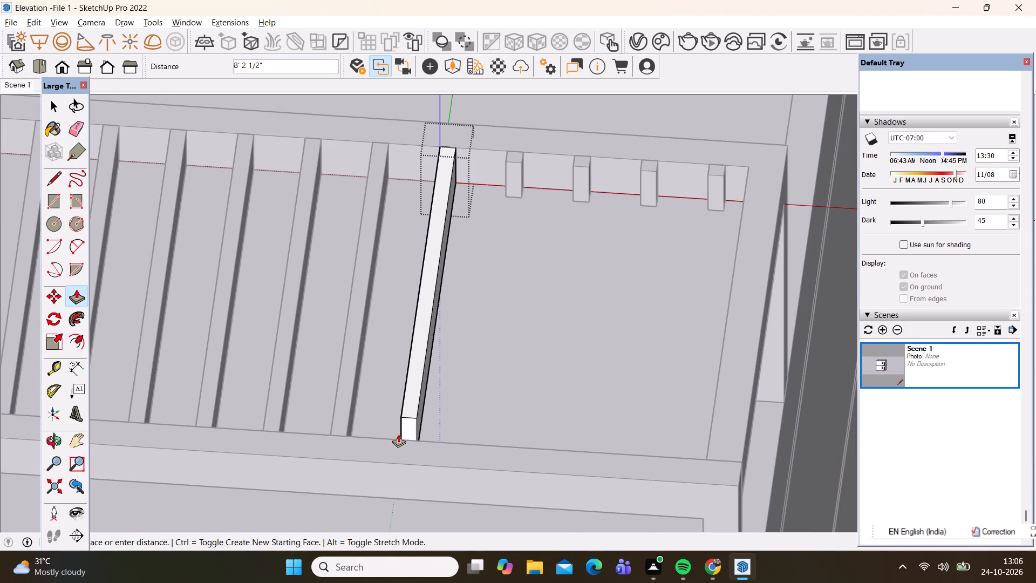
drag(398, 434, 400, 439)
key(space)
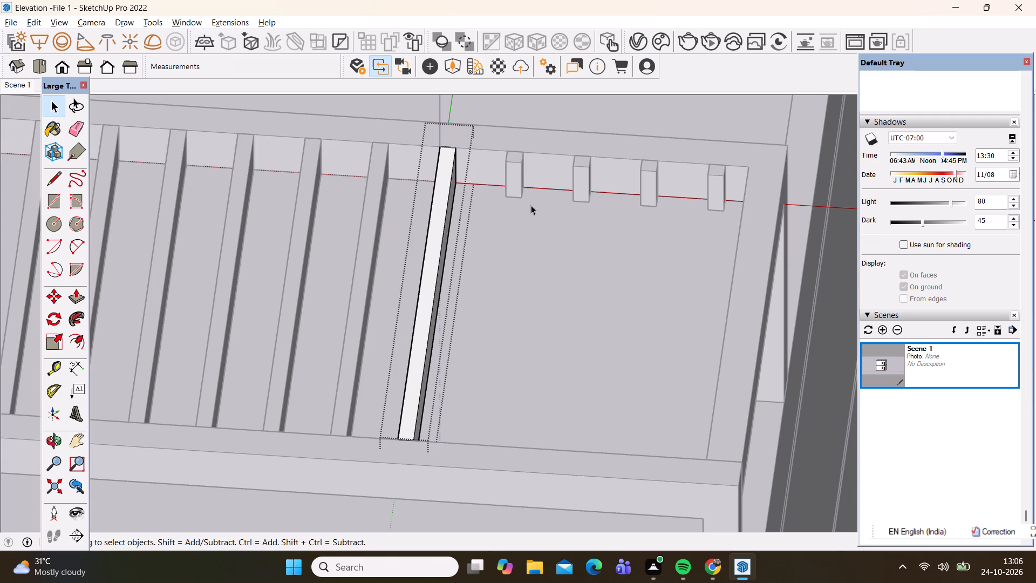
Extend the tenth block's front face from the rear beam to meet the front beam.
click(515, 180)
double_click(515, 180)
key(p)
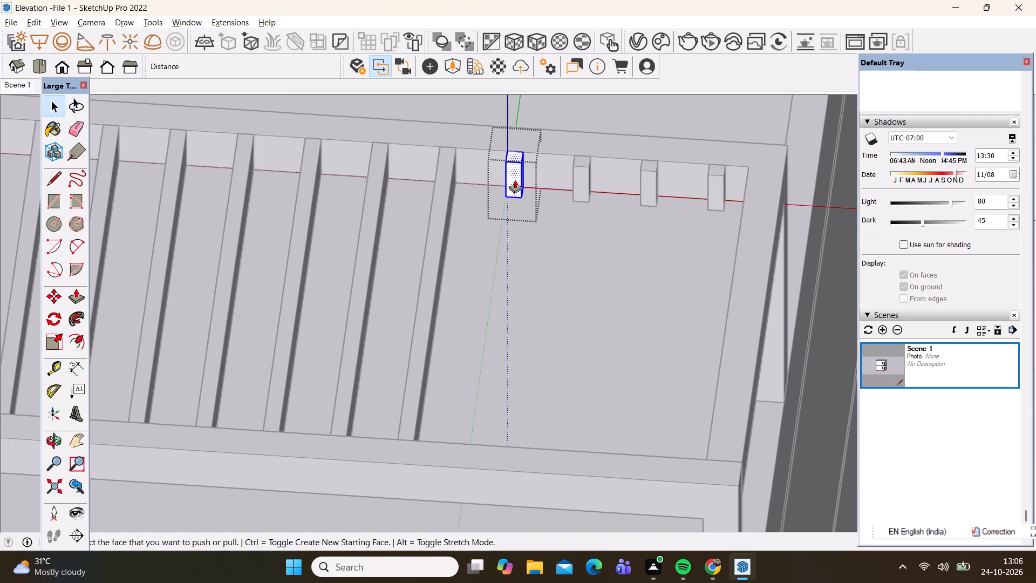
drag(515, 180, 468, 447)
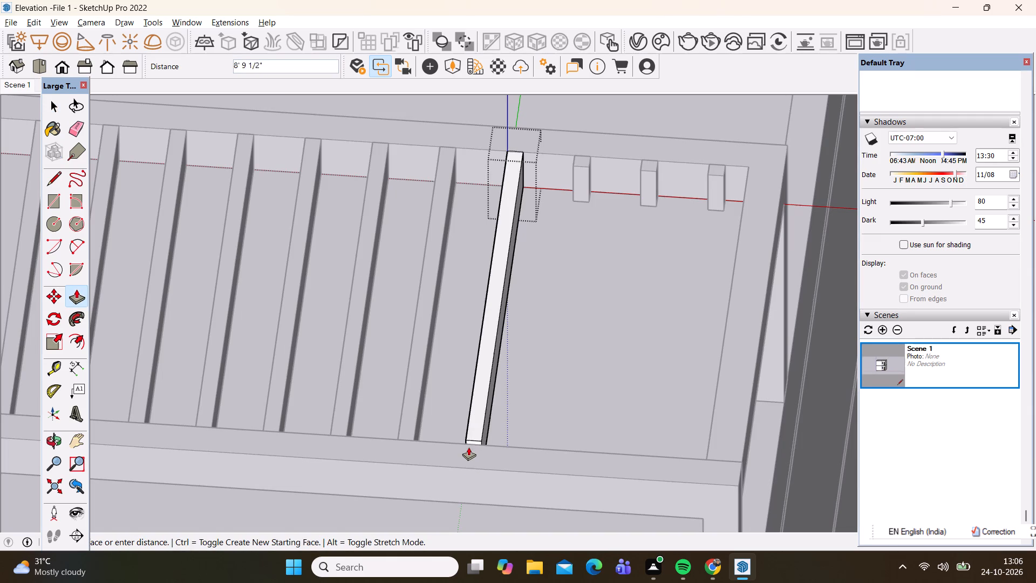
drag(468, 447, 468, 446)
key(space)
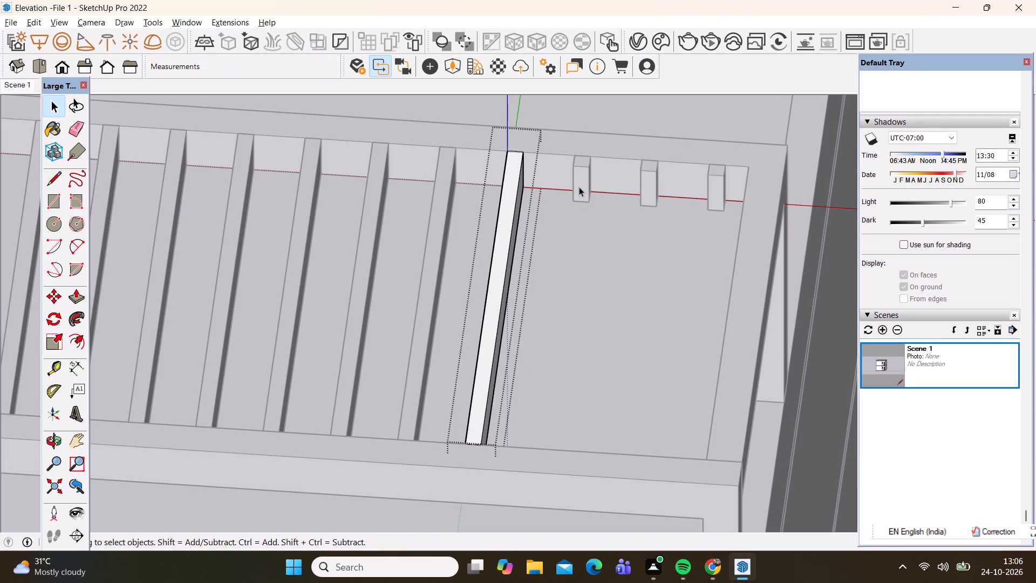
Extend the eleventh block's front face 8' 11" from the rear beam to meet the front beam.
click(579, 187)
double_click(579, 186)
key(p)
drag(579, 186, 583, 209)
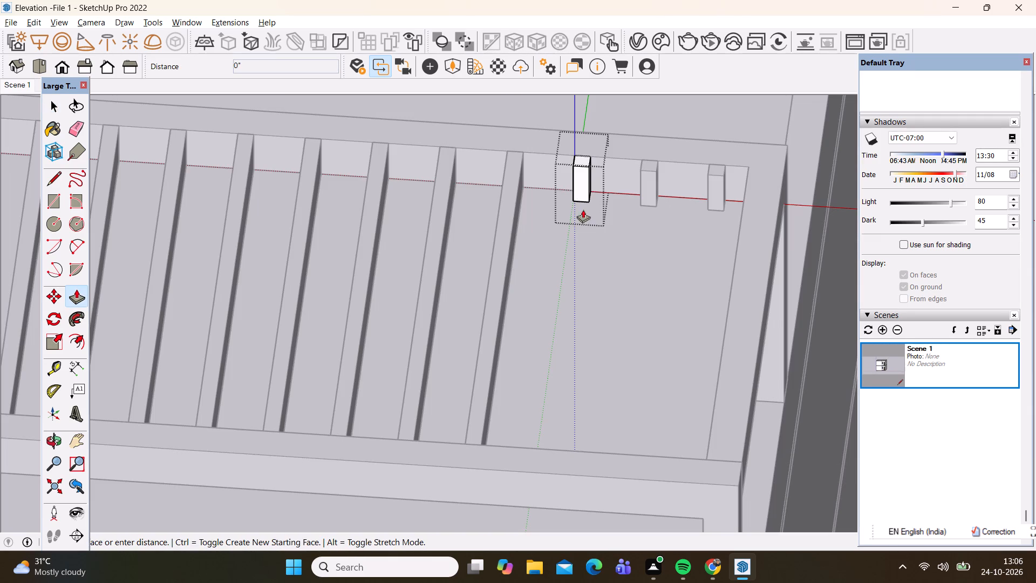
drag(583, 209, 531, 452)
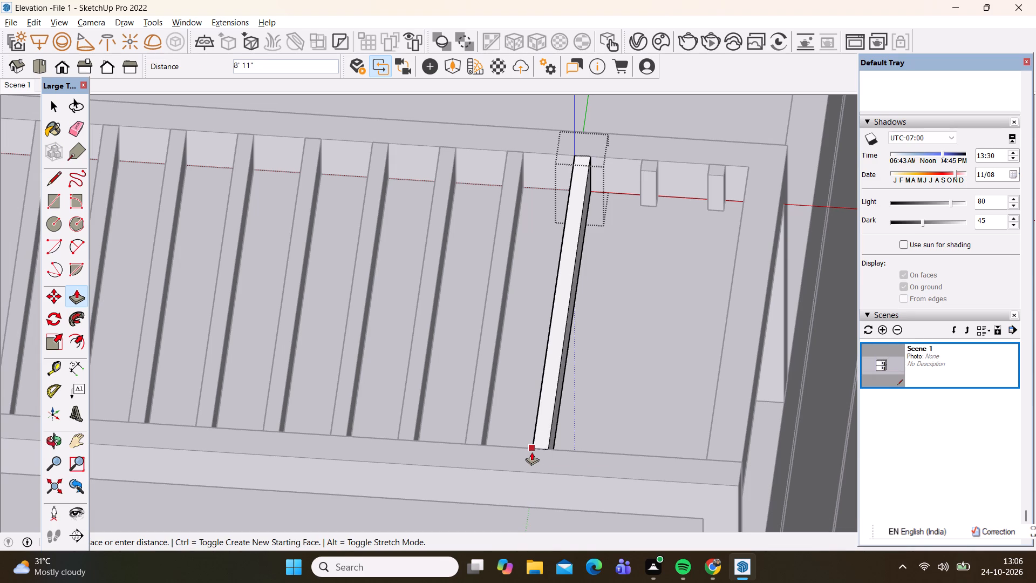
drag(531, 452, 531, 449)
key(space)
Extend the twelfth block's front face from the rear beam to meet the front beam.
triple_click(649, 181)
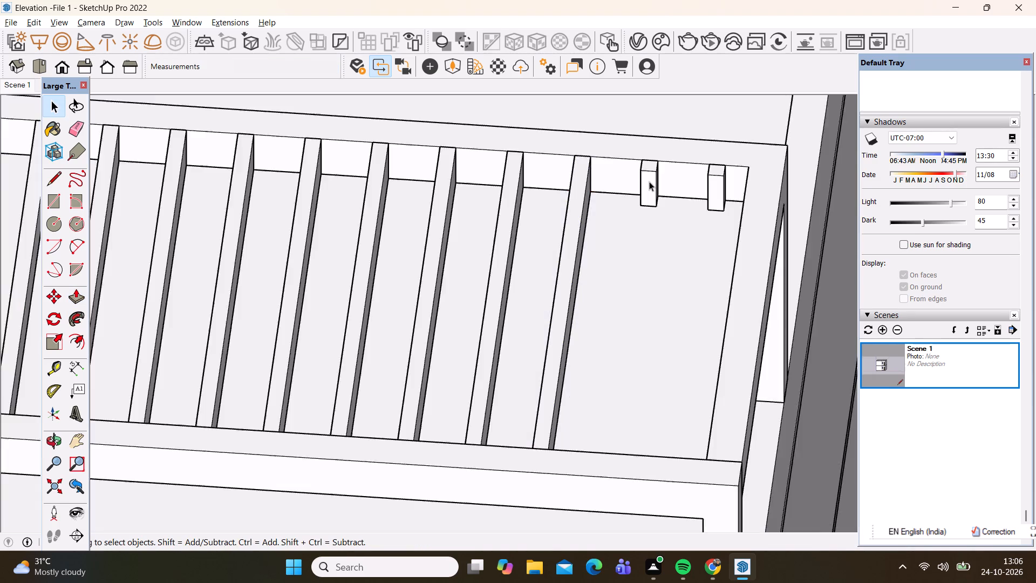
key(p)
drag(649, 181, 624, 440)
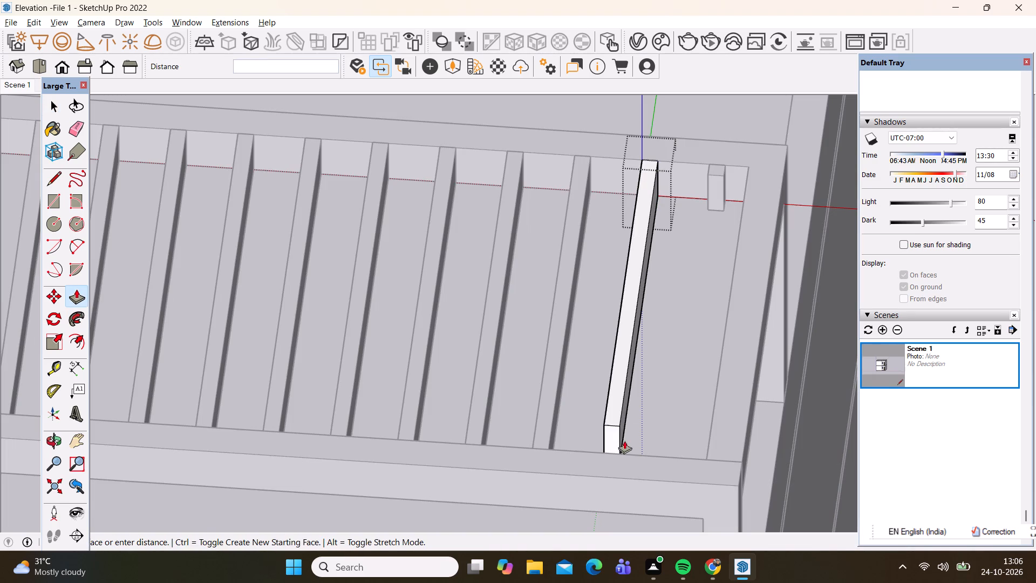
drag(624, 440, 599, 450)
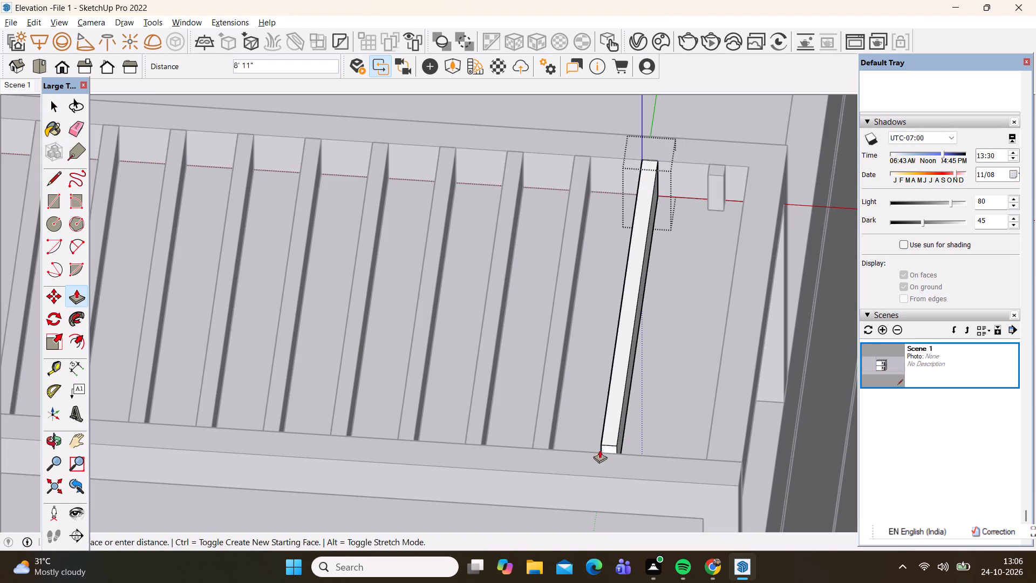
drag(599, 450, 594, 456)
key(space)
Extend the thirteenth and last block's front face 8' 11" to meet the front beam and close its group.
click(714, 185)
double_click(714, 185)
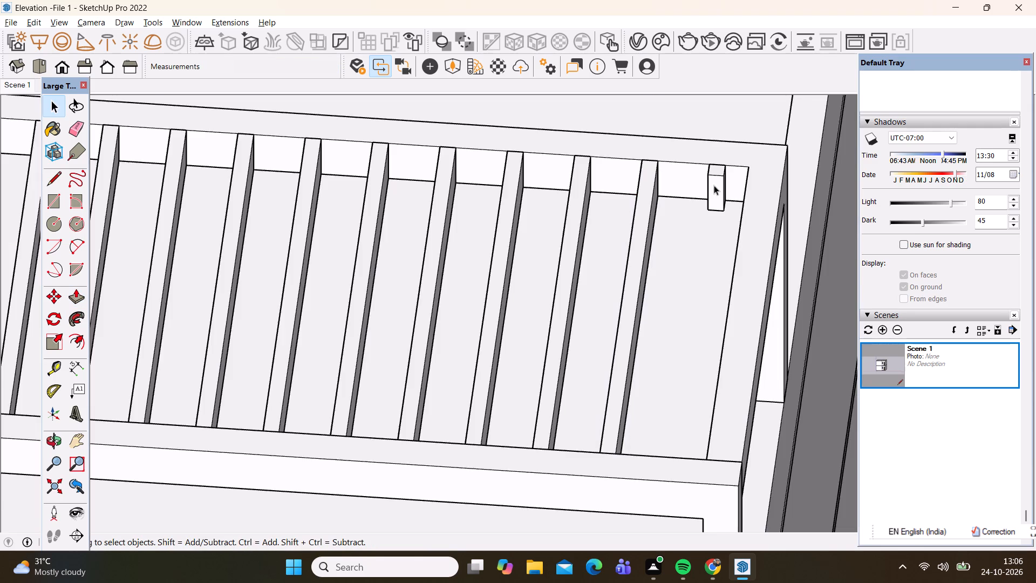
key(p)
drag(714, 185, 702, 356)
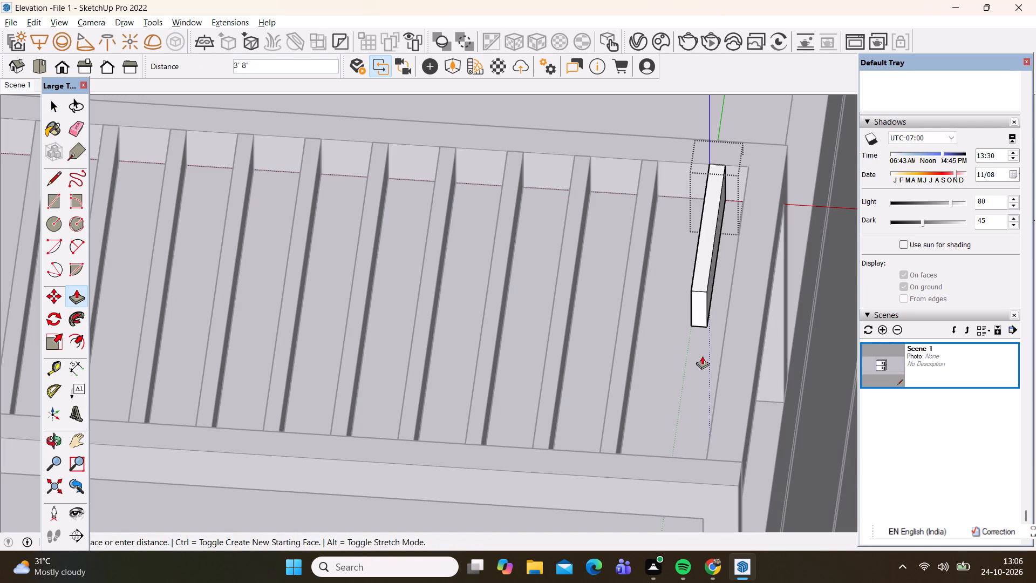
drag(702, 356, 676, 460)
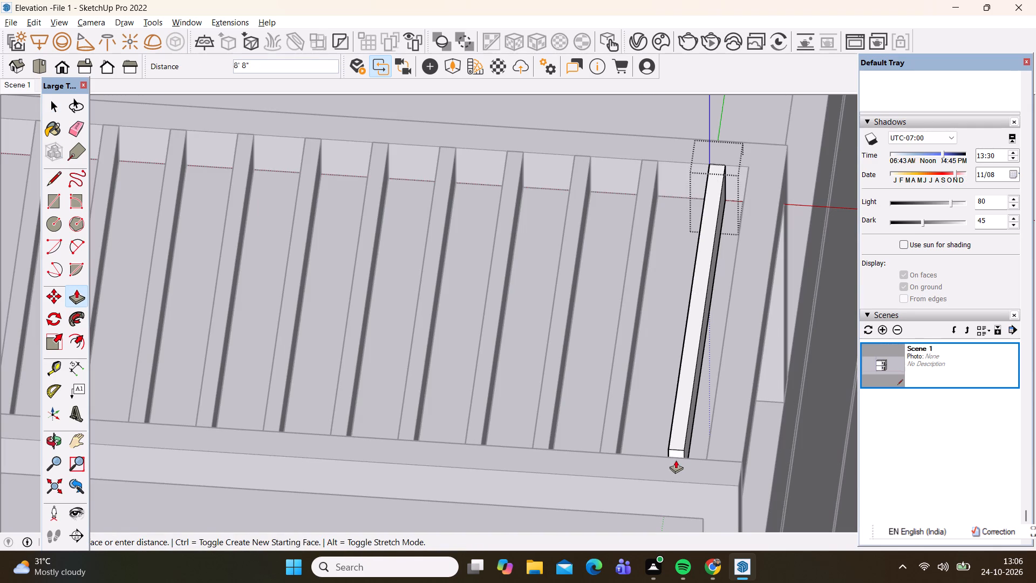
drag(676, 460, 660, 459)
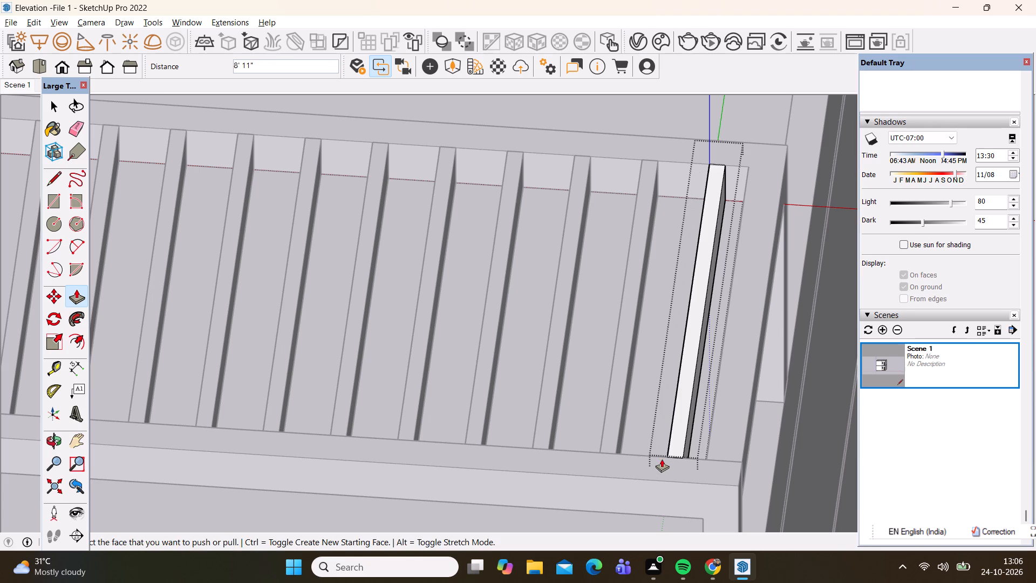
key(space)
scroll(637, 319, down, 16)
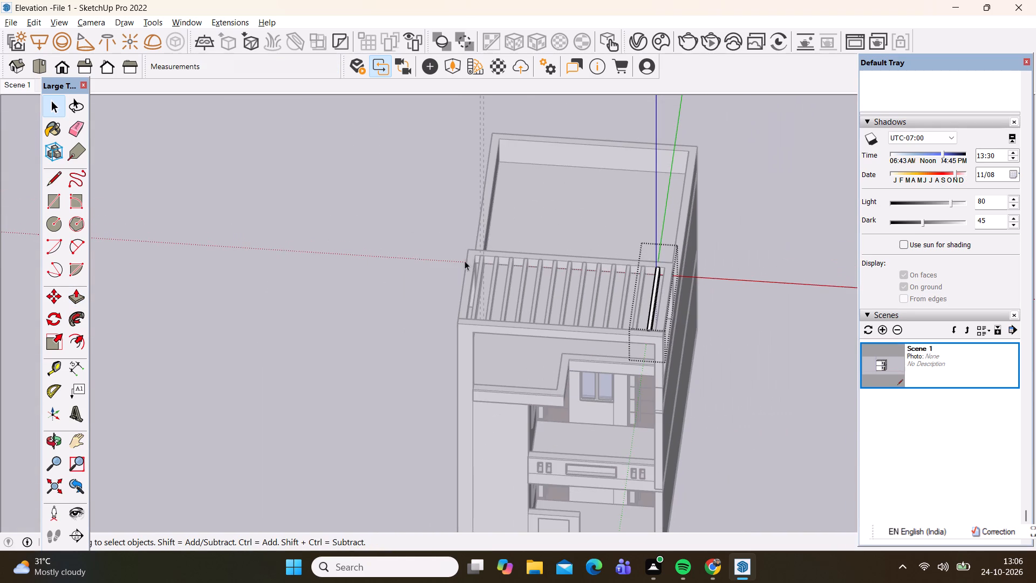
click(392, 223)
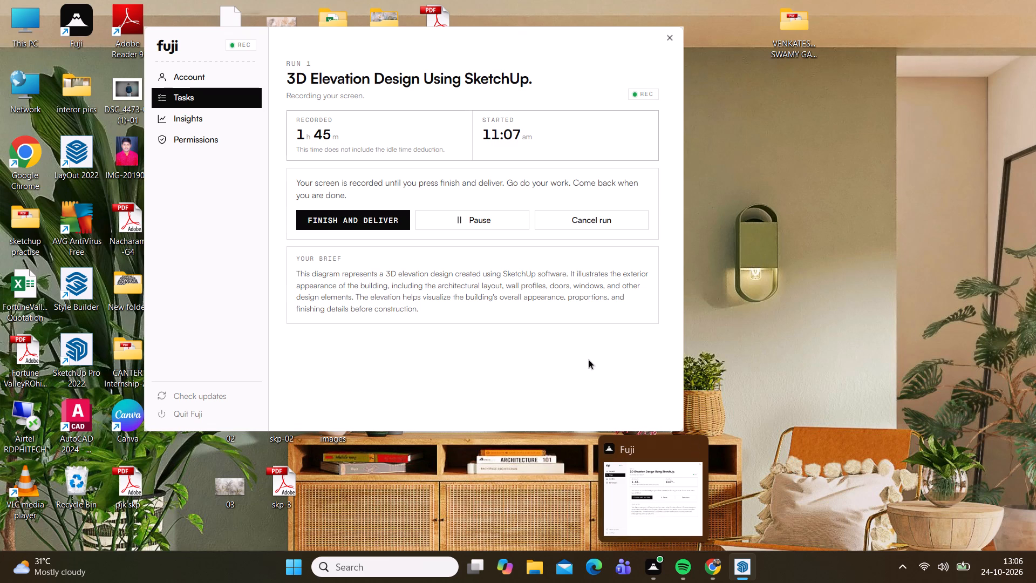
click(267, 345)
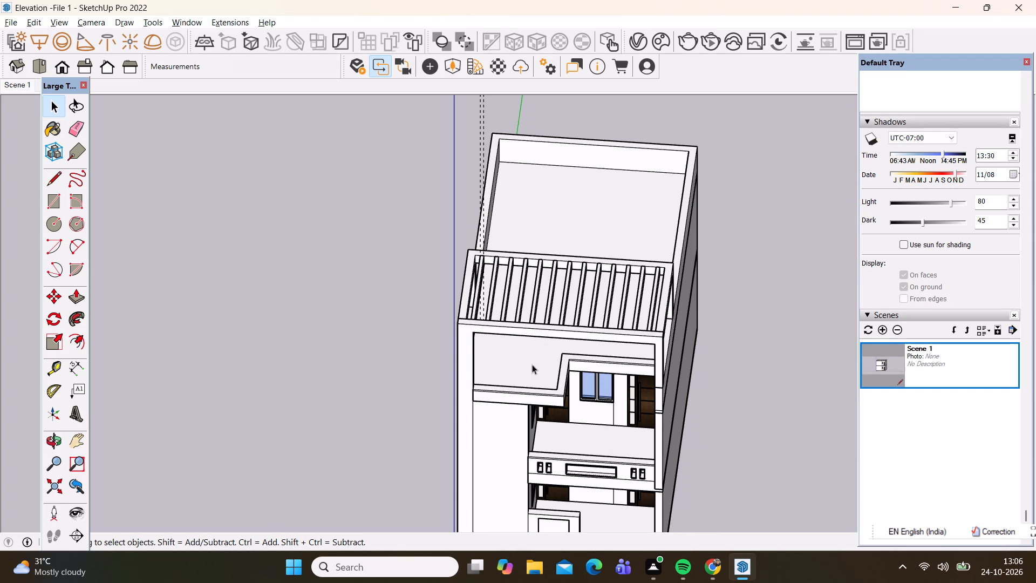
Delete all construction guides from the model.
click(33, 22)
click(52, 144)
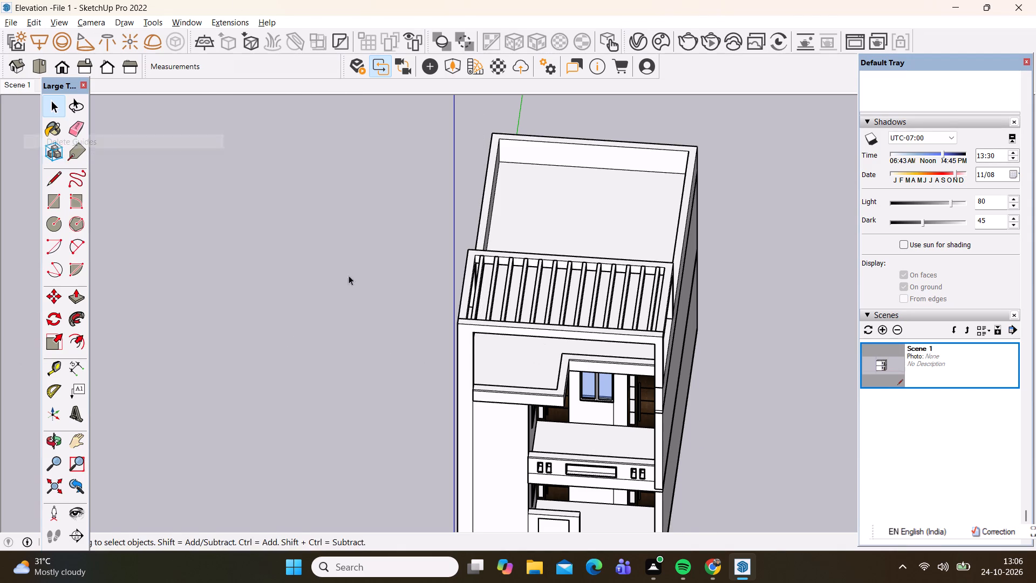
Examine the completed row of cross members and the beam frame from below, from the front and from above.
middle_drag(435, 367, 452, 129)
scroll(535, 246, up, 3)
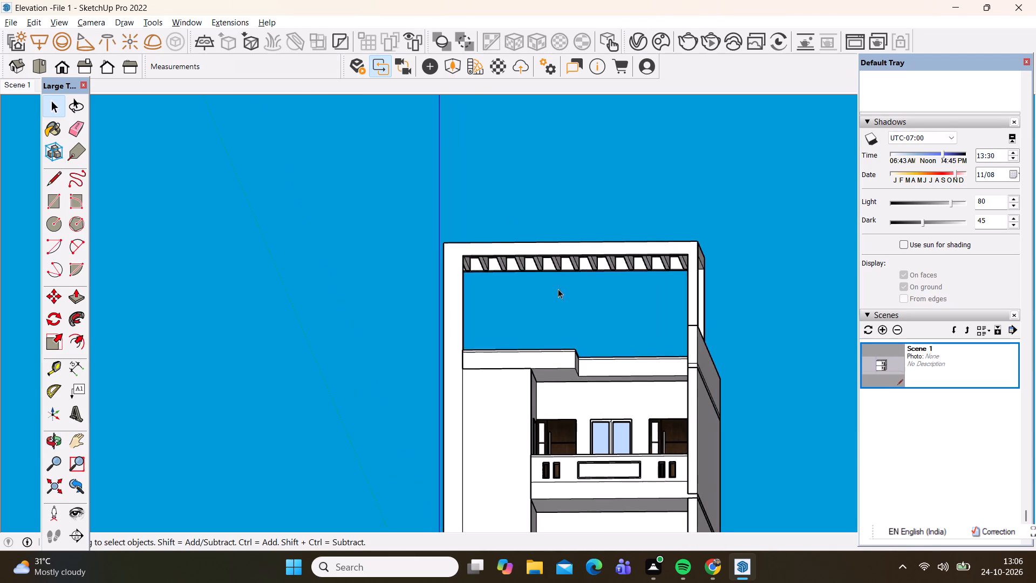
scroll(478, 360, down, 4)
middle_drag(497, 371, 532, 406)
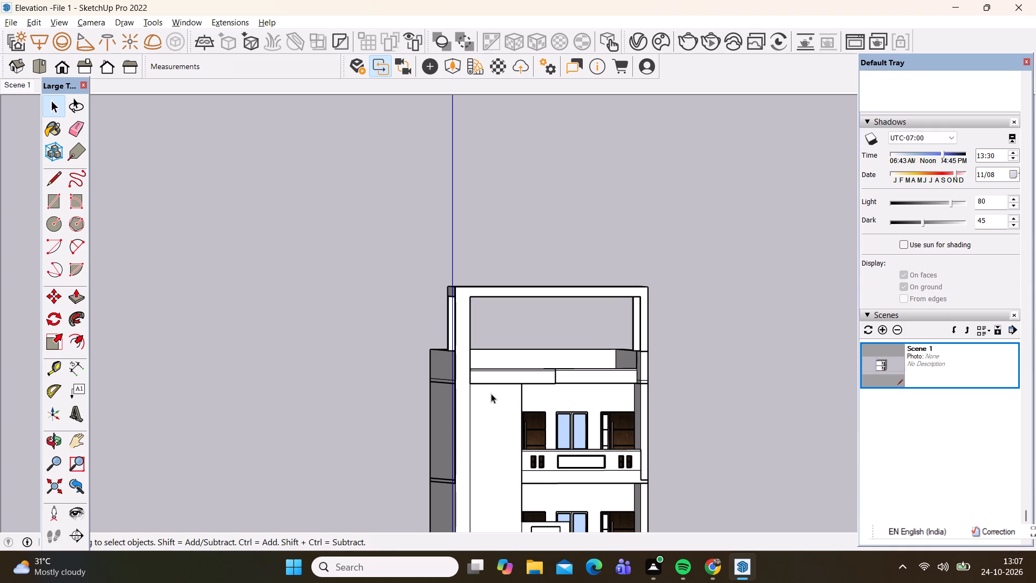
scroll(485, 382, down, 3)
scroll(565, 272, up, 6)
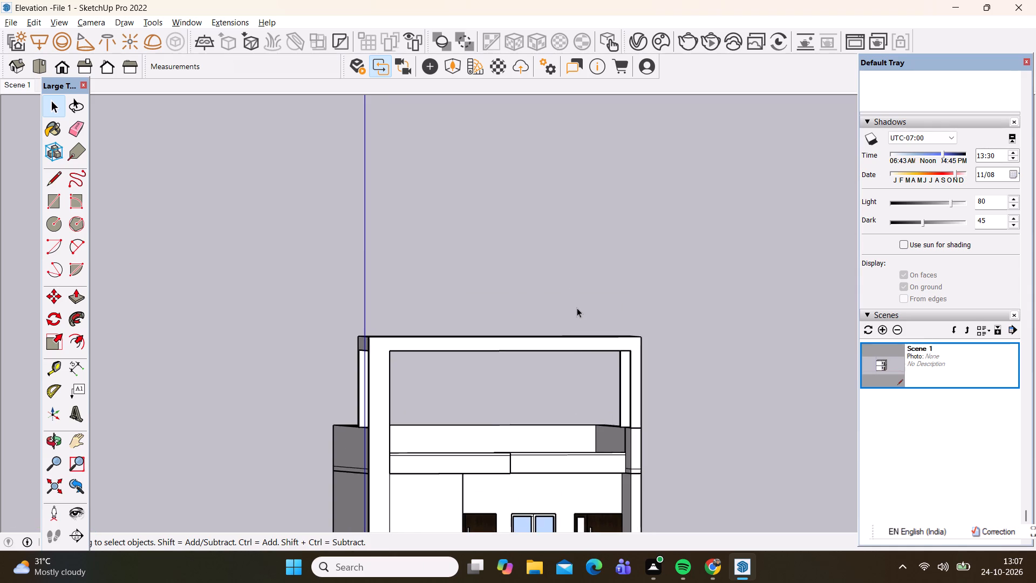
middle_drag(573, 314, 511, 525)
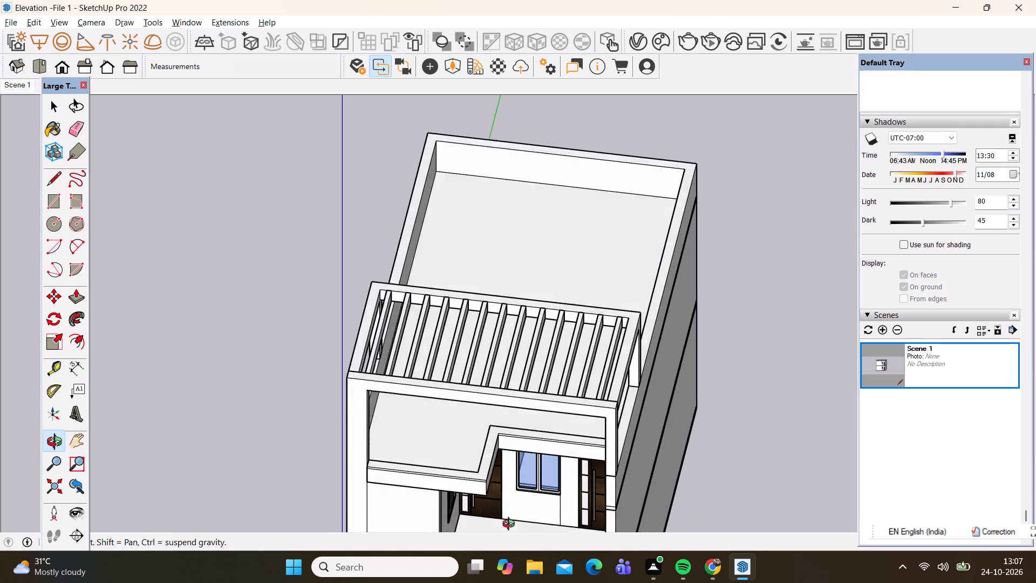
middle_drag(511, 525, 537, 375)
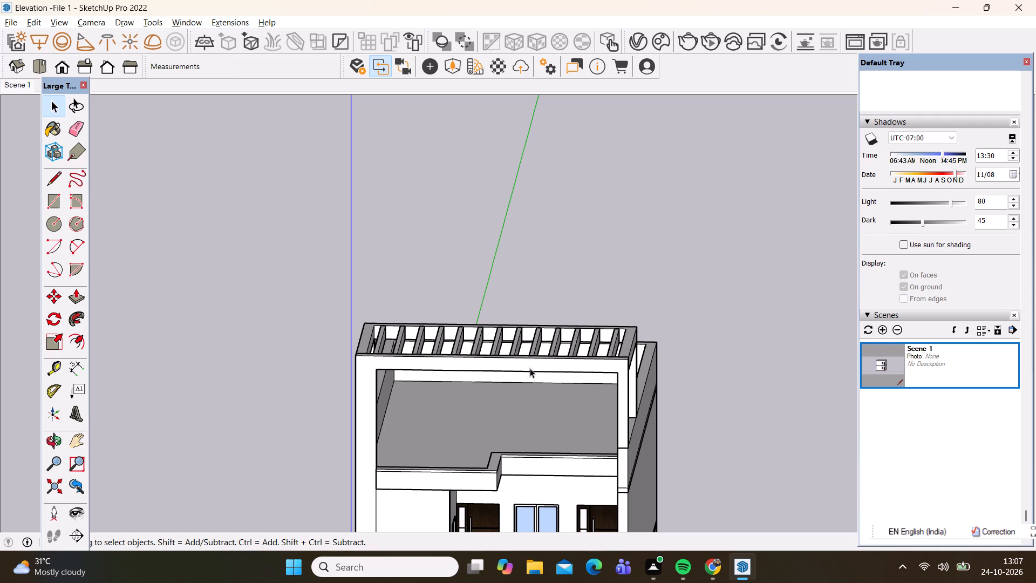
Examine the stepped front roof parapet up close, especially the corner where it meets the front column.
scroll(420, 450, up, 3)
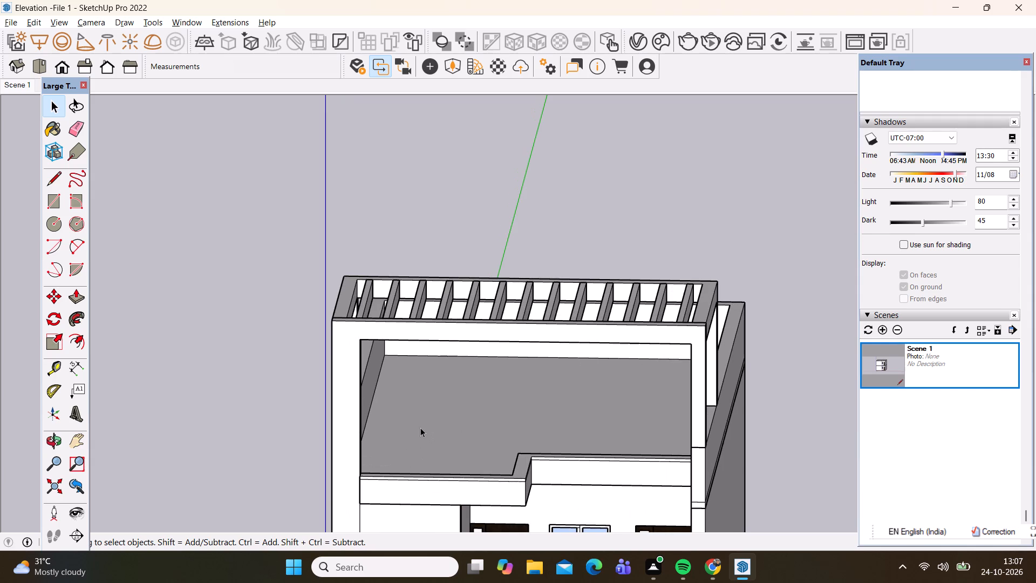
scroll(445, 373, down, 4)
scroll(536, 465, up, 4)
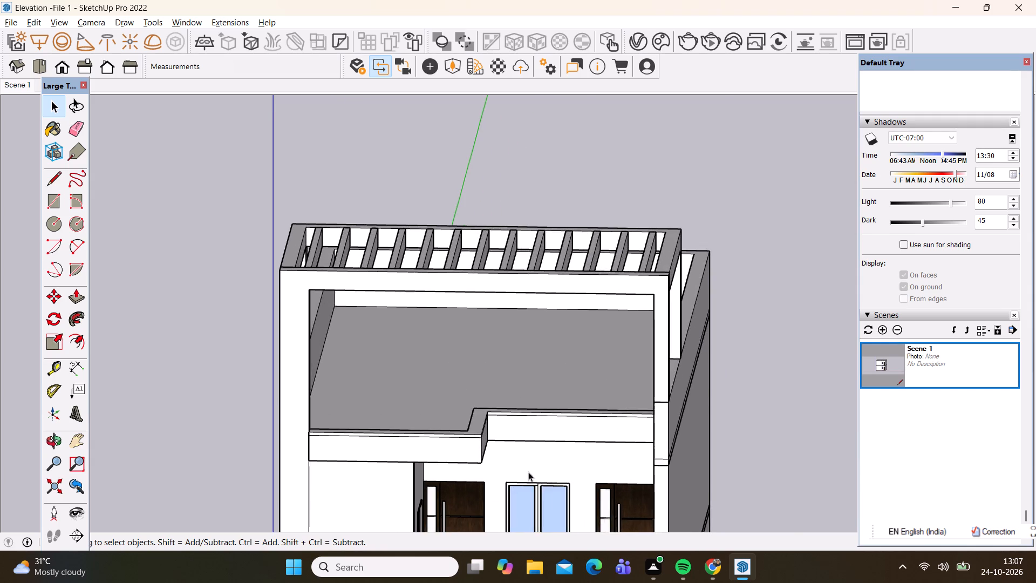
scroll(479, 466, up, 3)
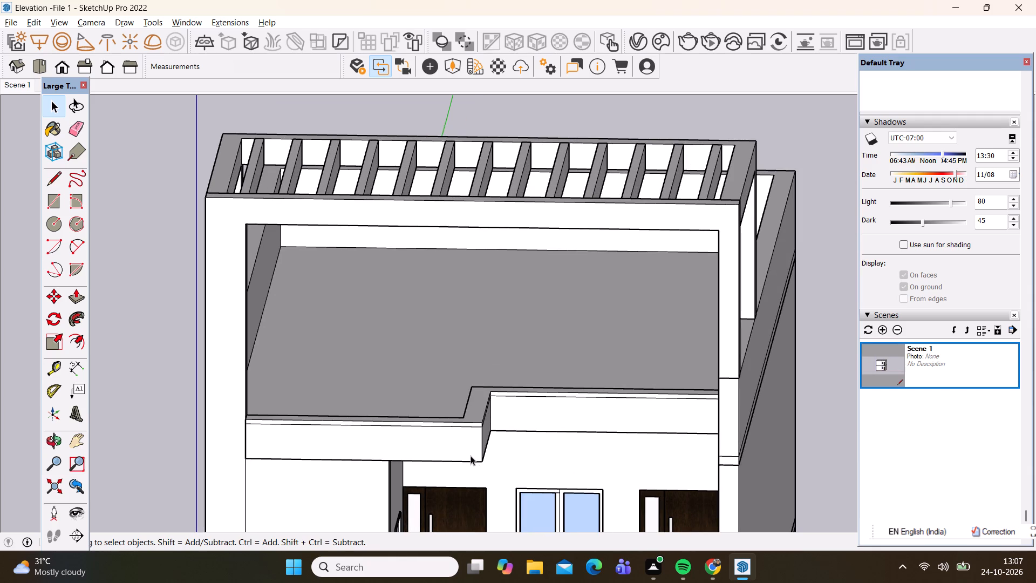
scroll(312, 446, up, 4)
middle_drag(301, 399, 296, 460)
scroll(301, 403, down, 1)
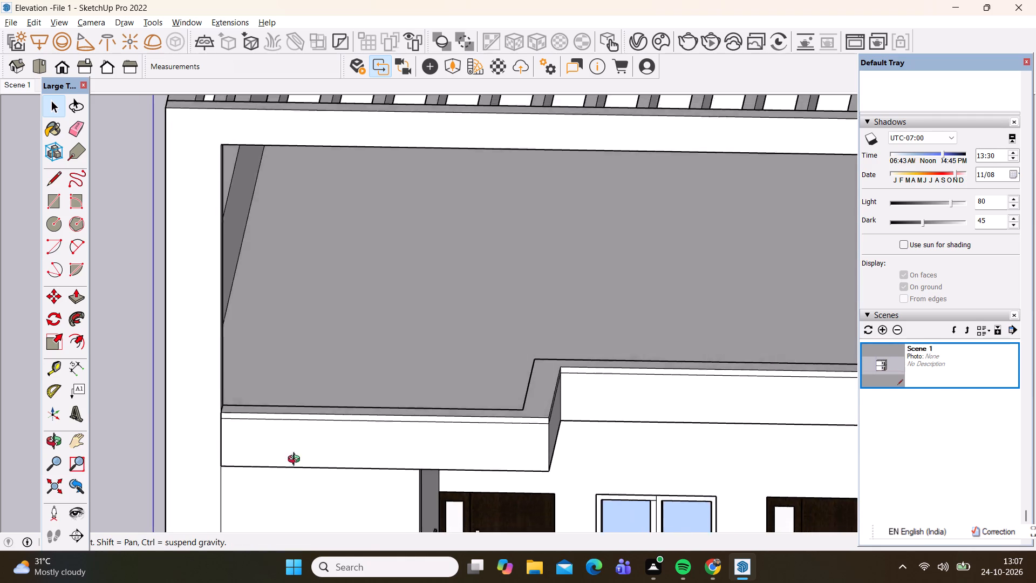
middle_drag(296, 460, 285, 525)
scroll(328, 366, down, 2)
scroll(216, 433, up, 4)
scroll(259, 432, up, 4)
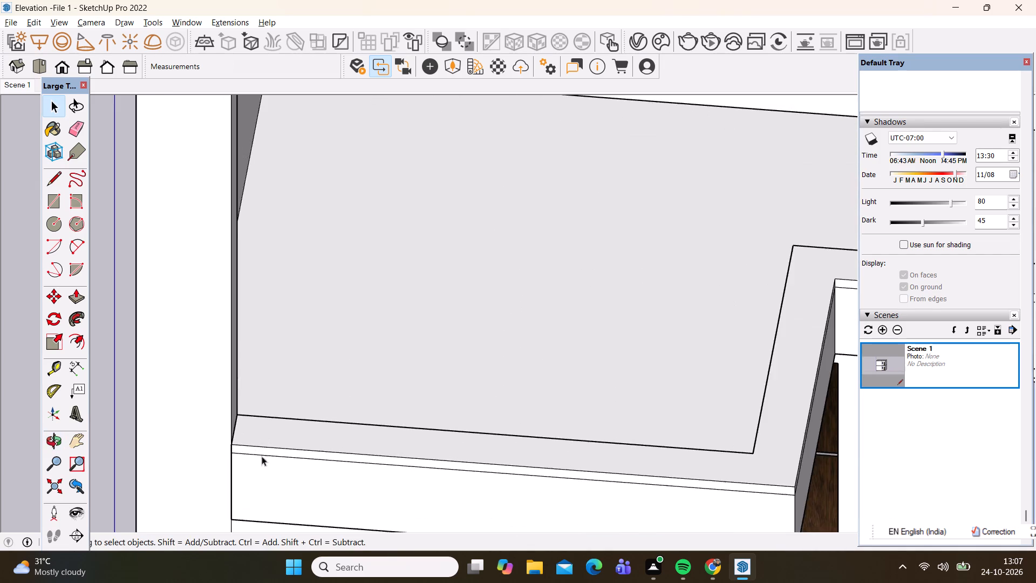
middle_drag(274, 479, 194, 484)
scroll(617, 298, down, 8)
scroll(331, 288, up, 3)
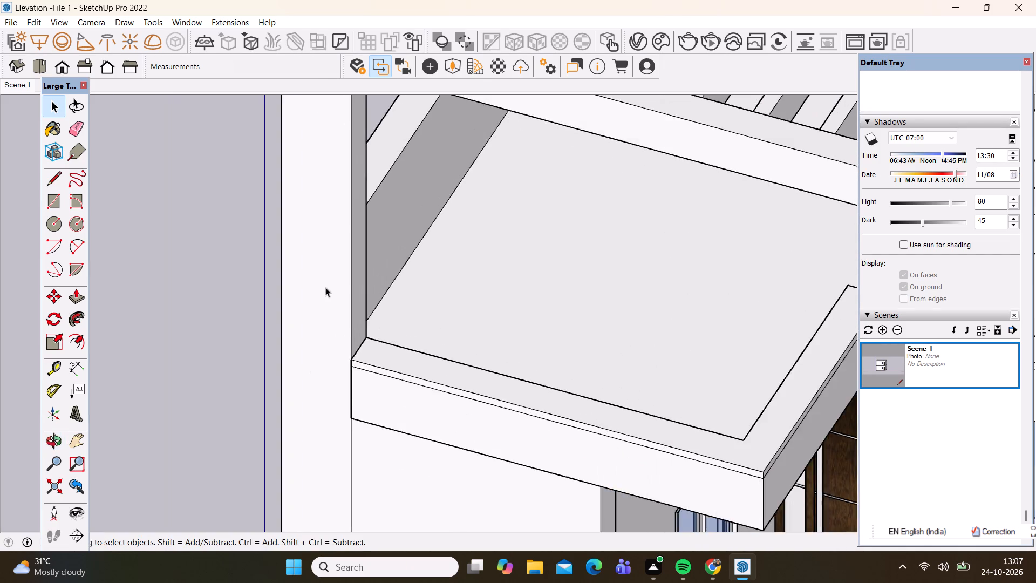
scroll(325, 287, up, 5)
middle_drag(411, 382, 350, 393)
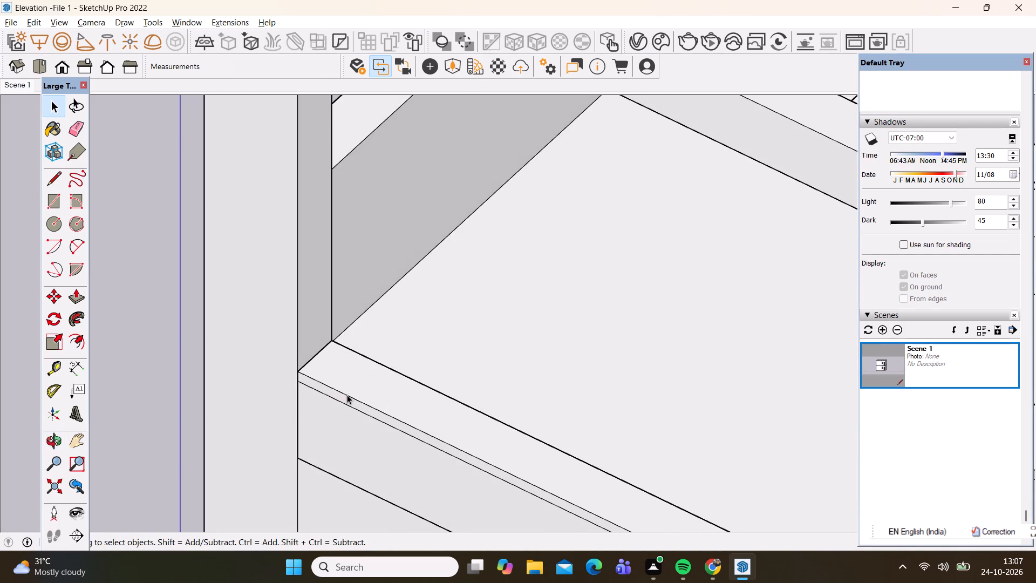
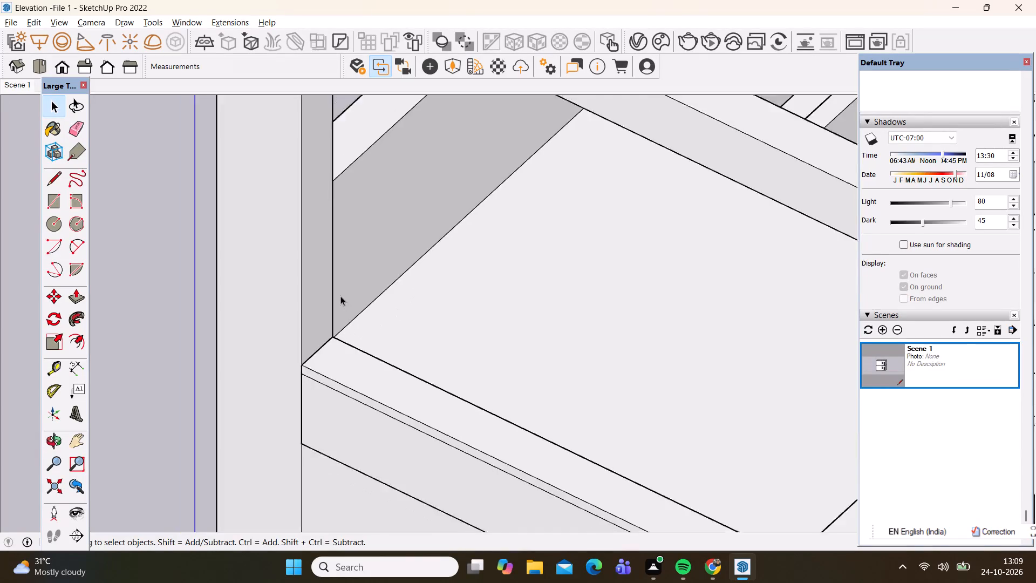
Place a construction guide 2' above the middle of the terrace parapet's top edge, where it meets the pergola column.
scroll(335, 294, up, 4)
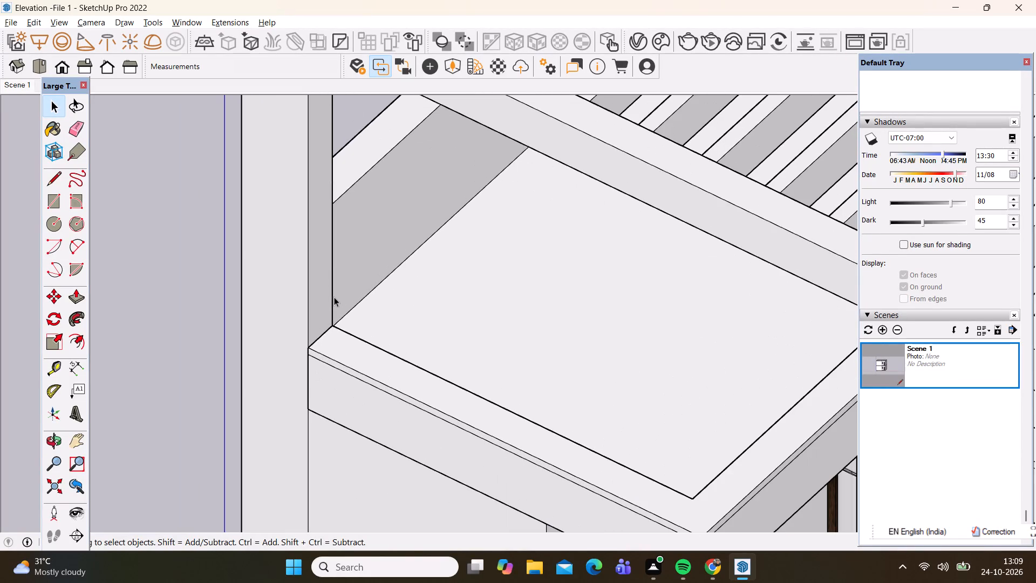
key(t)
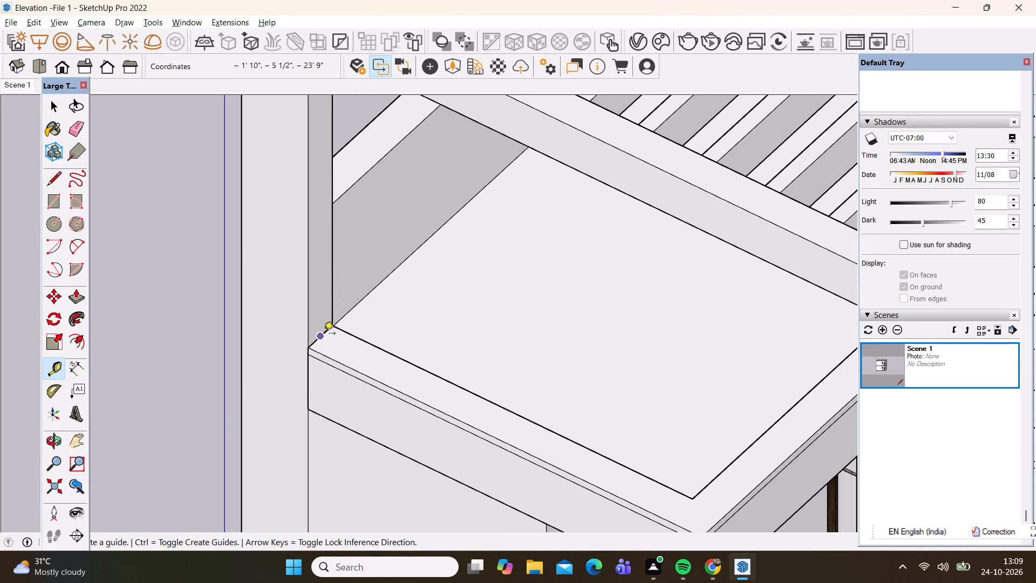
click(324, 334)
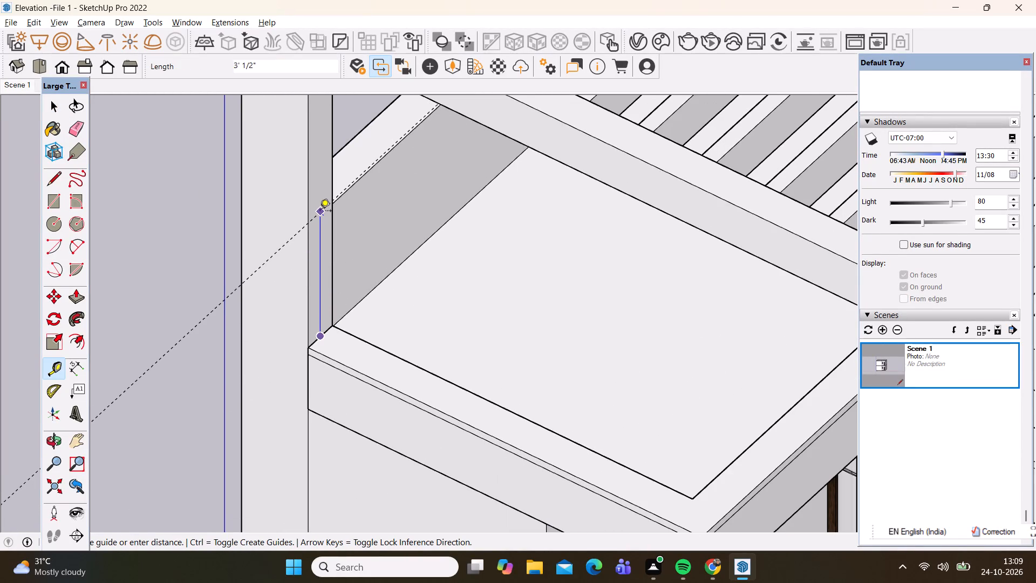
text(2')
key(Return)
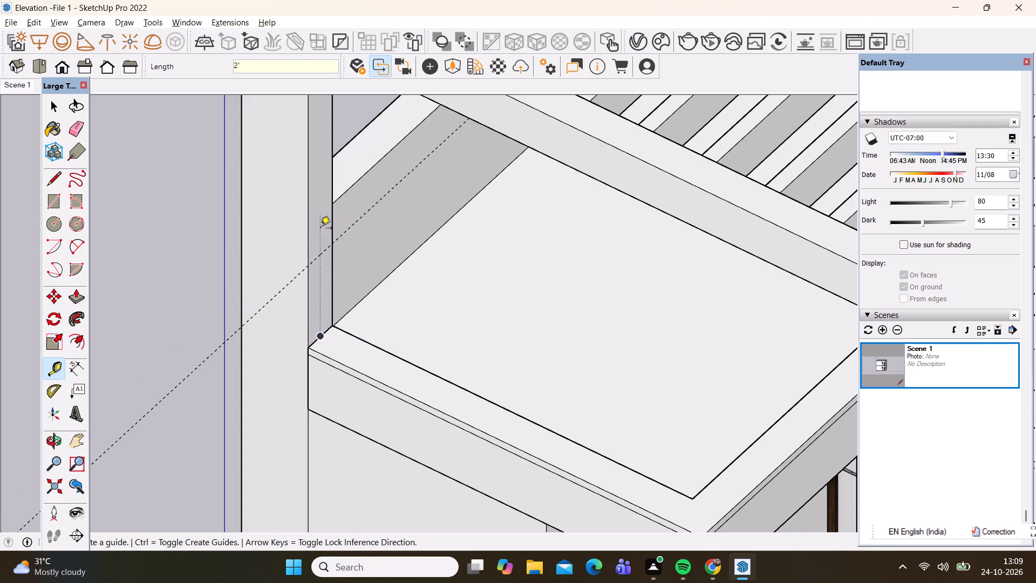
Draw centre lines about 8' 5 1/2" and 5' 2" long on the parapet top, along its front and return sections.
scroll(320, 306, up, 6)
key(space)
key(l)
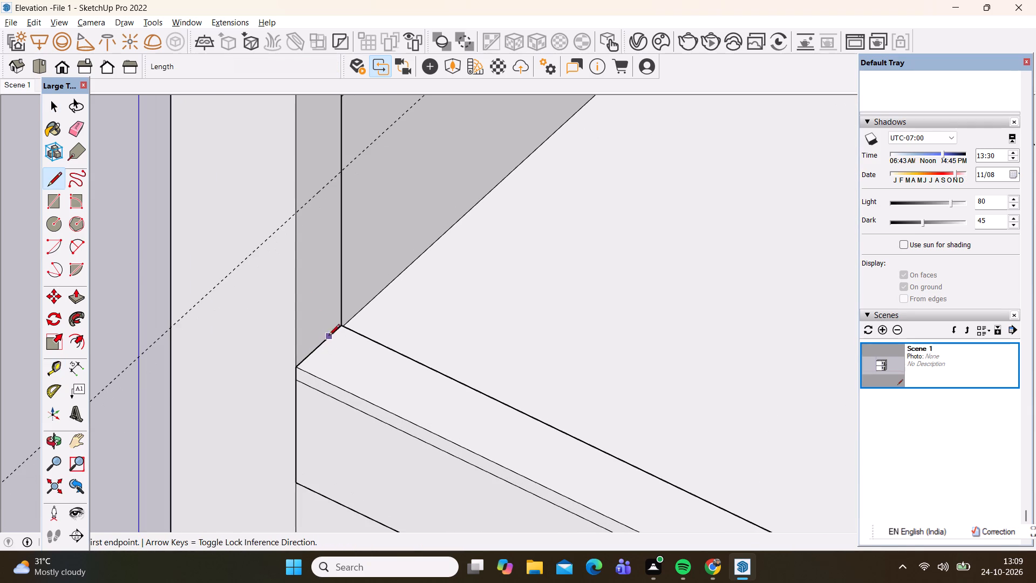
click(321, 342)
scroll(378, 387, down, 4)
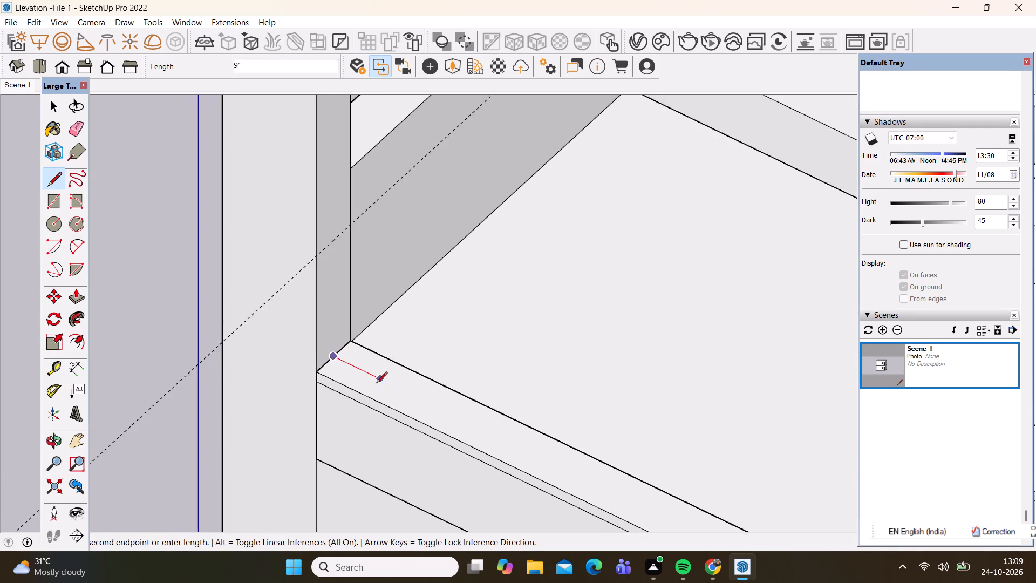
scroll(376, 384, down, 5)
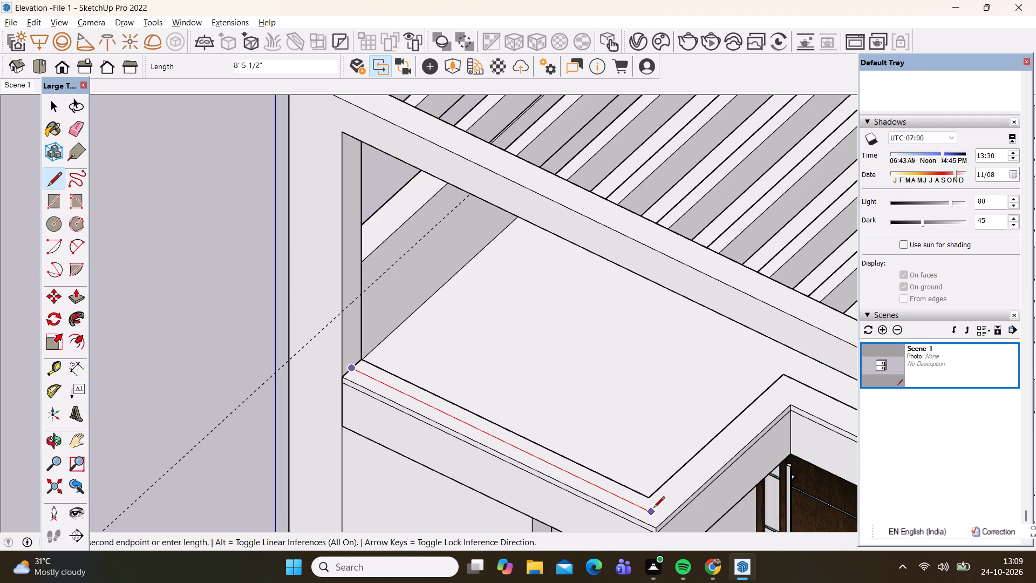
click(653, 509)
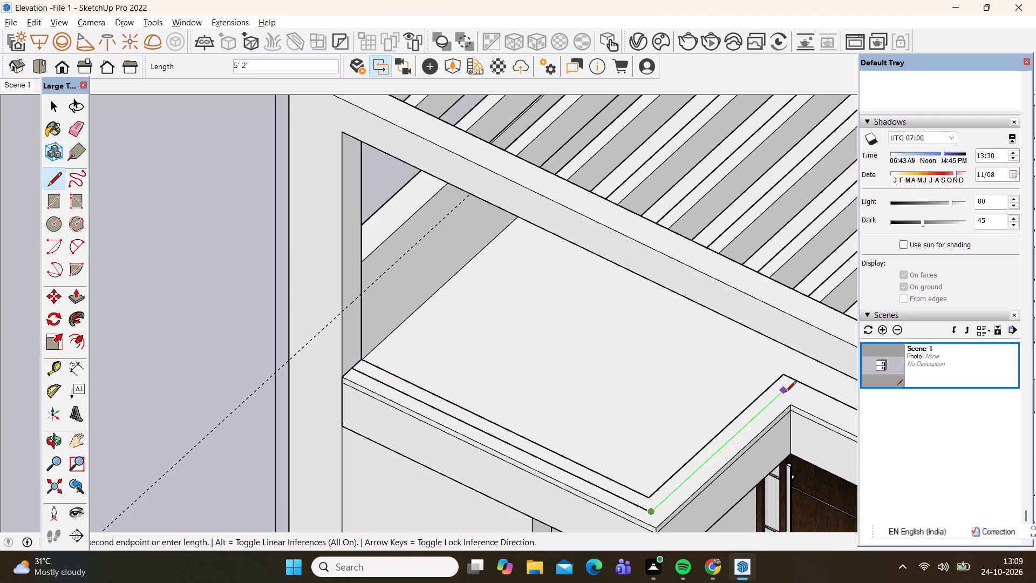
click(788, 390)
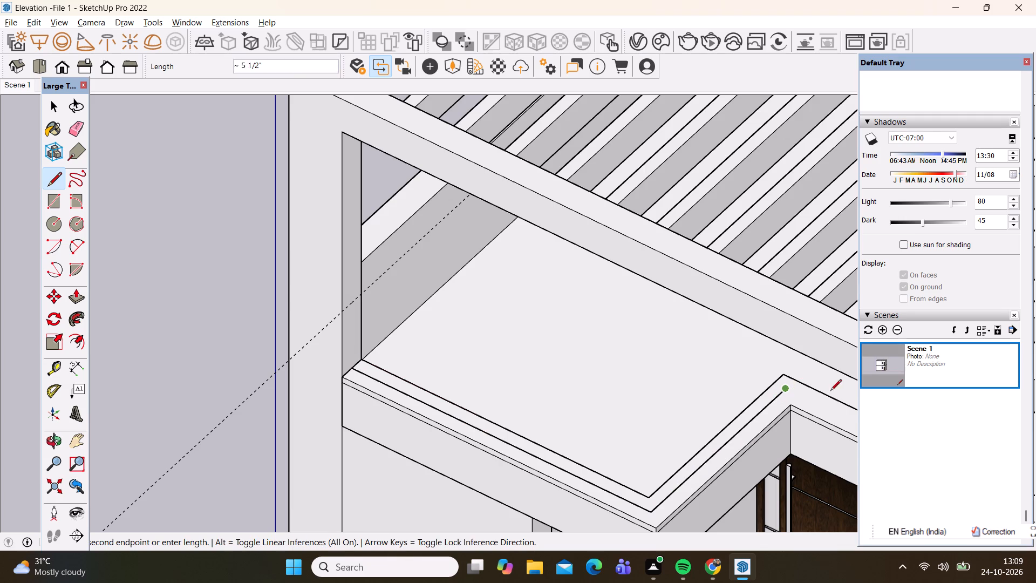
Continue the centre line about 9' 3 1/2" along the recessed parapet section to the midpoint of its far end edge.
scroll(801, 403, down, 15)
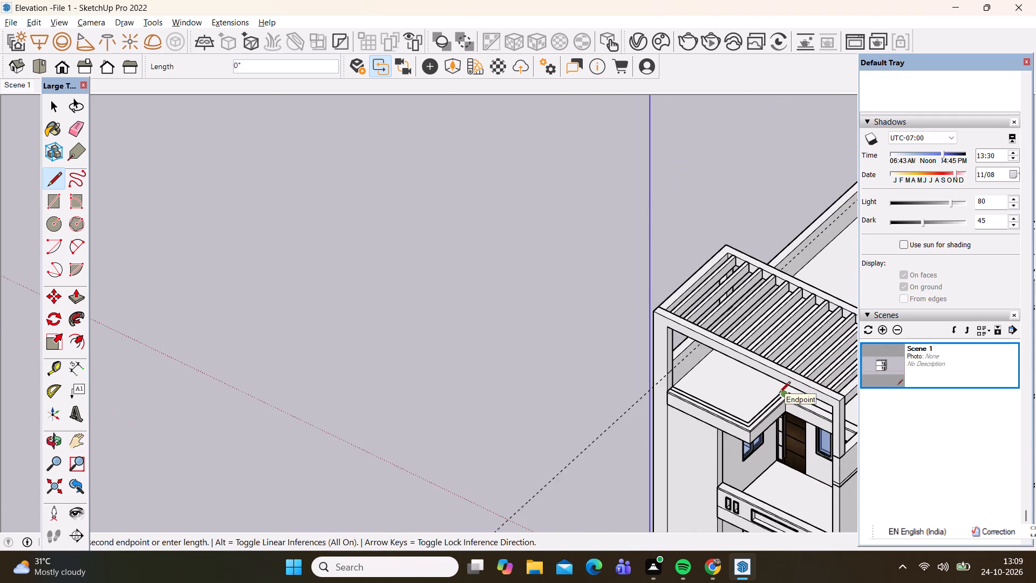
scroll(796, 415, up, 6)
scroll(758, 399, down, 2)
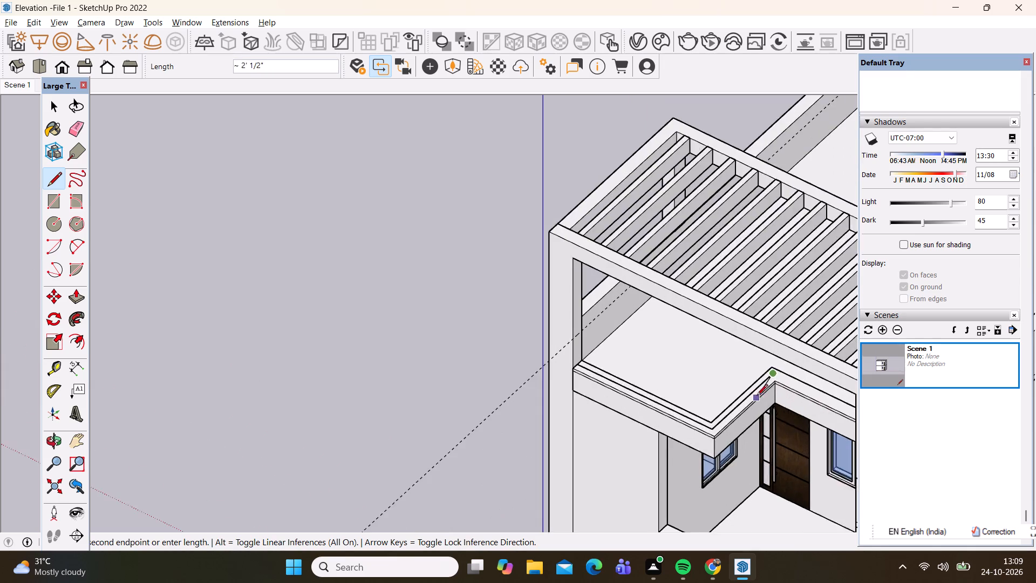
scroll(756, 396, down, 8)
middle_drag(764, 411, 861, 360)
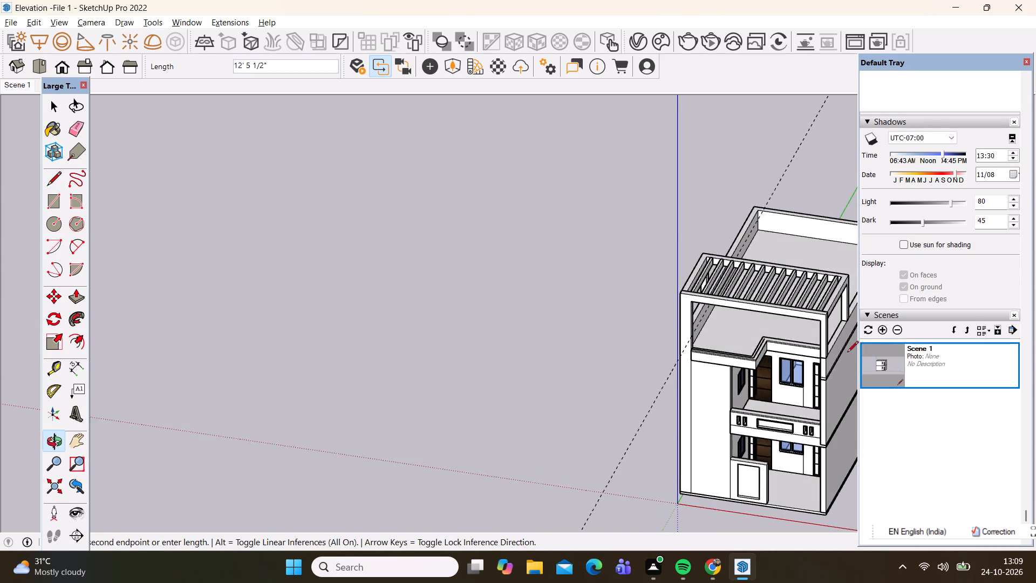
scroll(802, 337, up, 3)
scroll(622, 338, down, 11)
scroll(676, 337, up, 7)
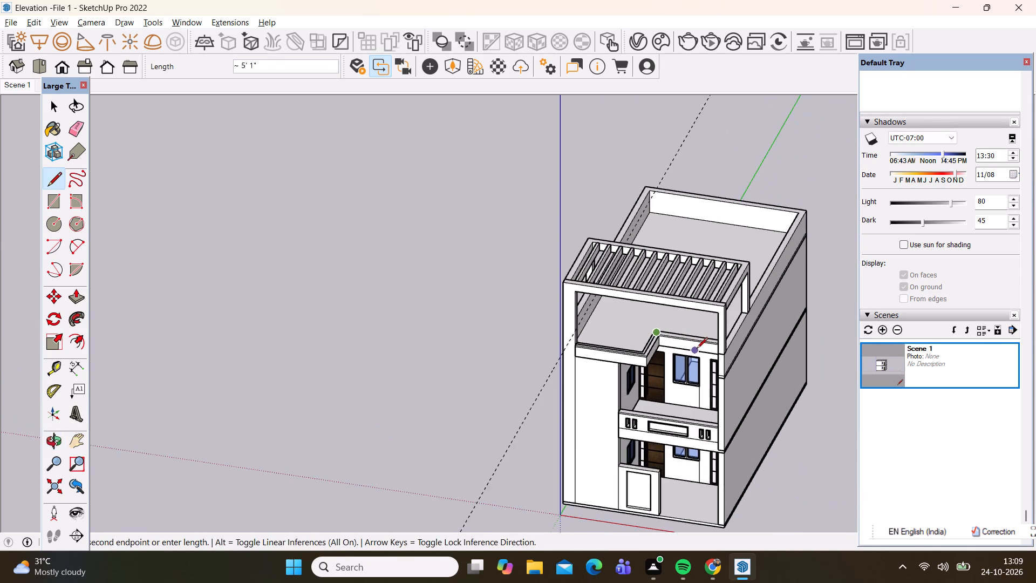
scroll(697, 349, up, 9)
middle_drag(711, 373, 840, 266)
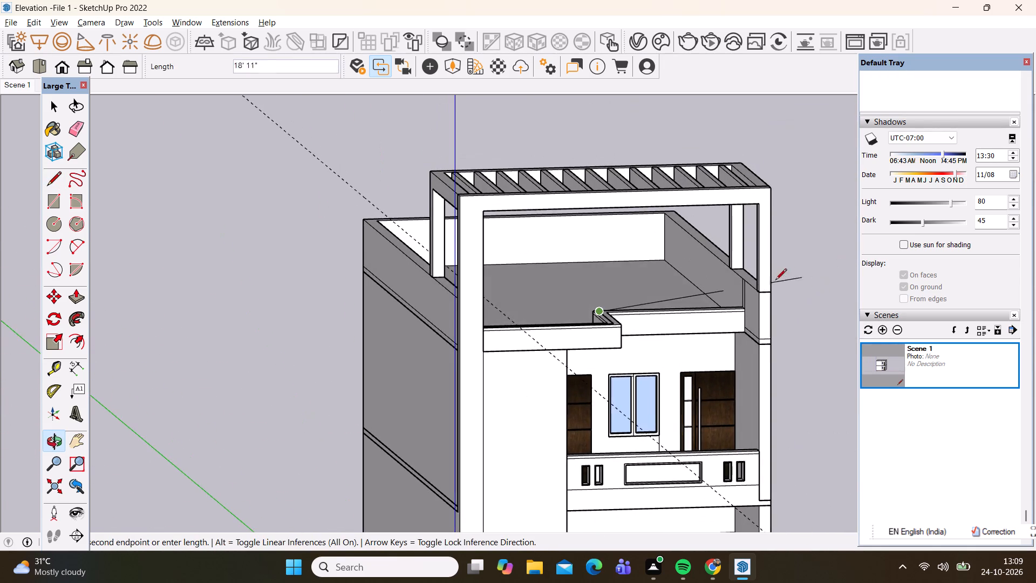
scroll(761, 294, up, 20)
scroll(761, 294, up, 2)
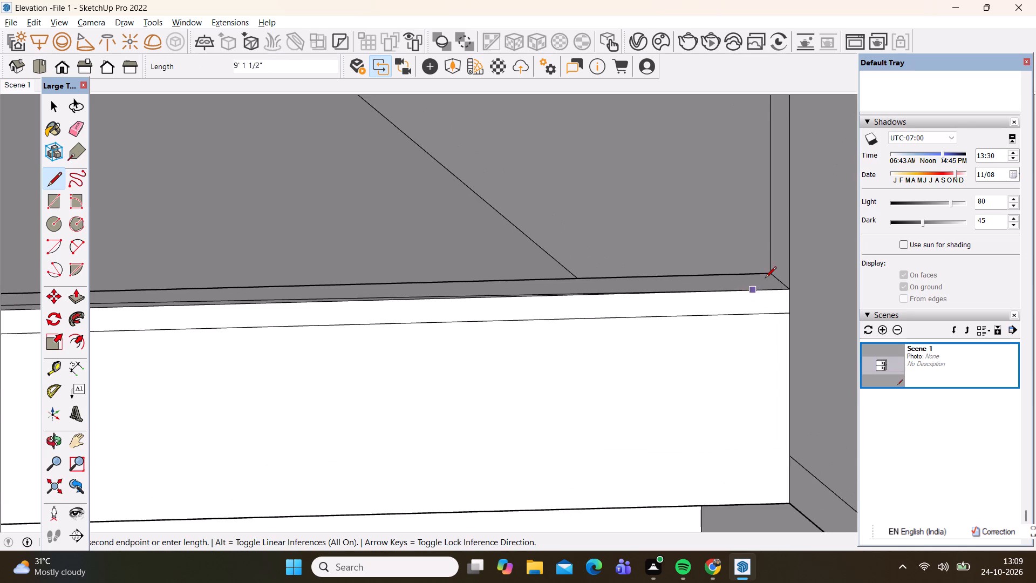
scroll(765, 279, up, 10)
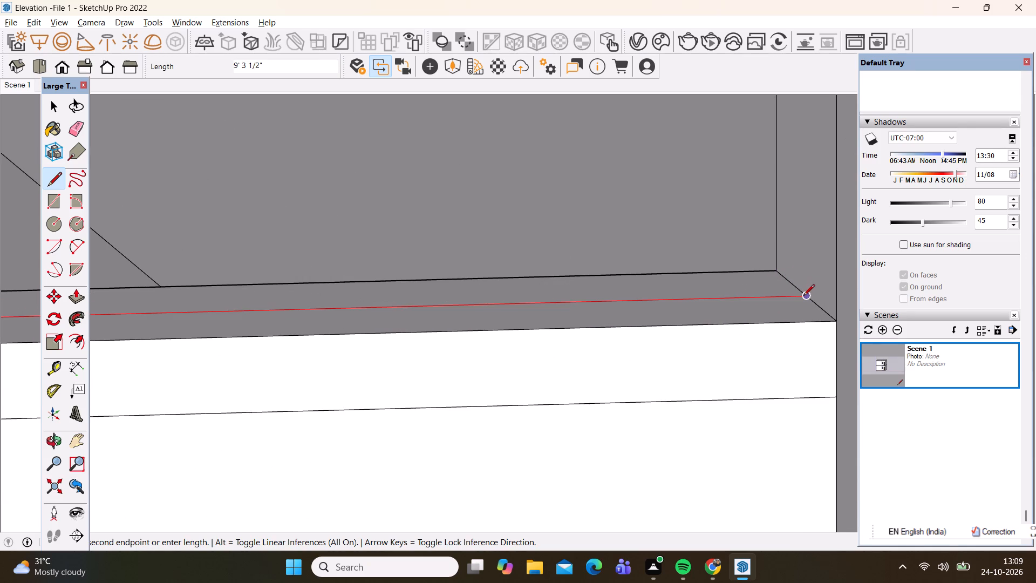
click(803, 296)
scroll(803, 291, down, 9)
key(space)
Draw a 24-sided circle with radius 1 on the side wall face, directly above the far end of the parapet centre line.
scroll(747, 247, down, 15)
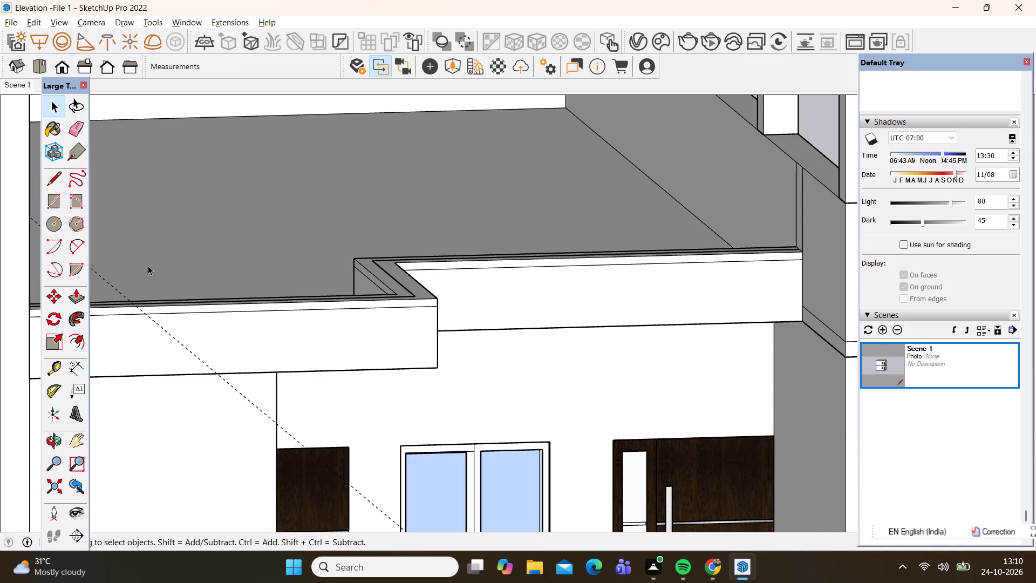
scroll(148, 266, down, 1)
middle_drag(148, 266, 142, 402)
scroll(177, 342, down, 5)
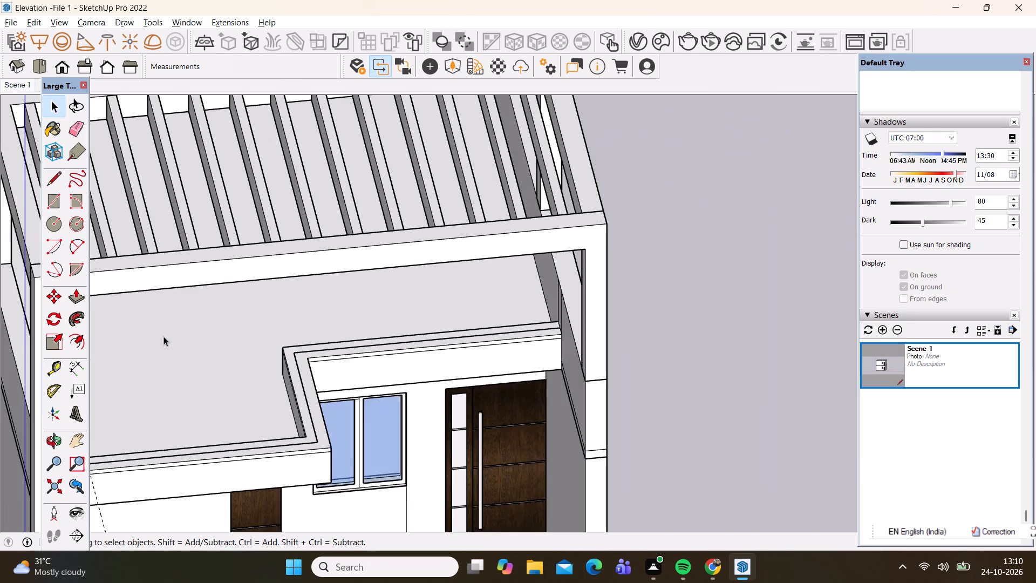
scroll(163, 336, down, 2)
scroll(374, 362, down, 1)
middle_drag(376, 361, 492, 314)
scroll(455, 344, up, 4)
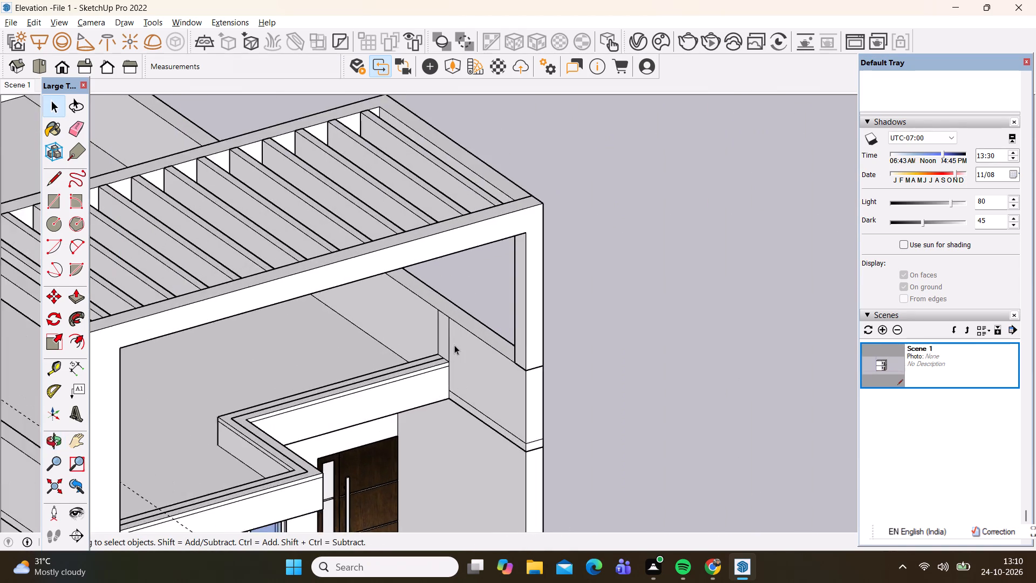
scroll(454, 345, up, 8)
click(57, 223)
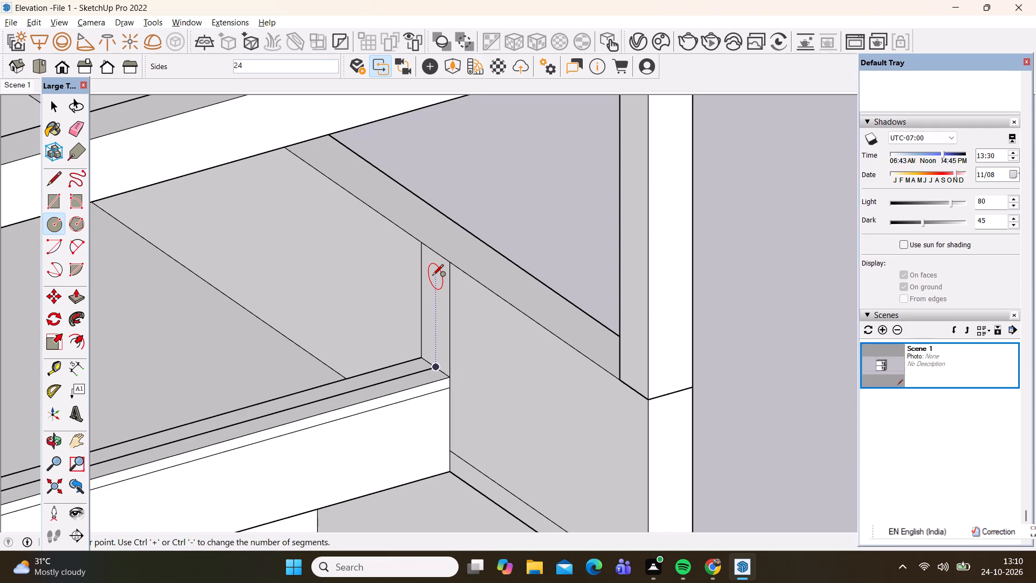
click(432, 273)
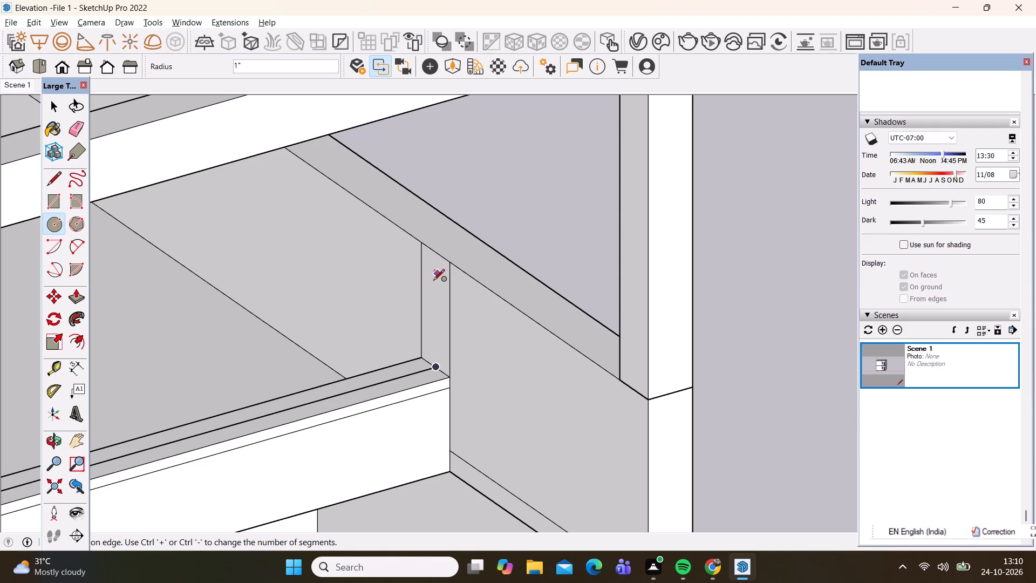
key(1)
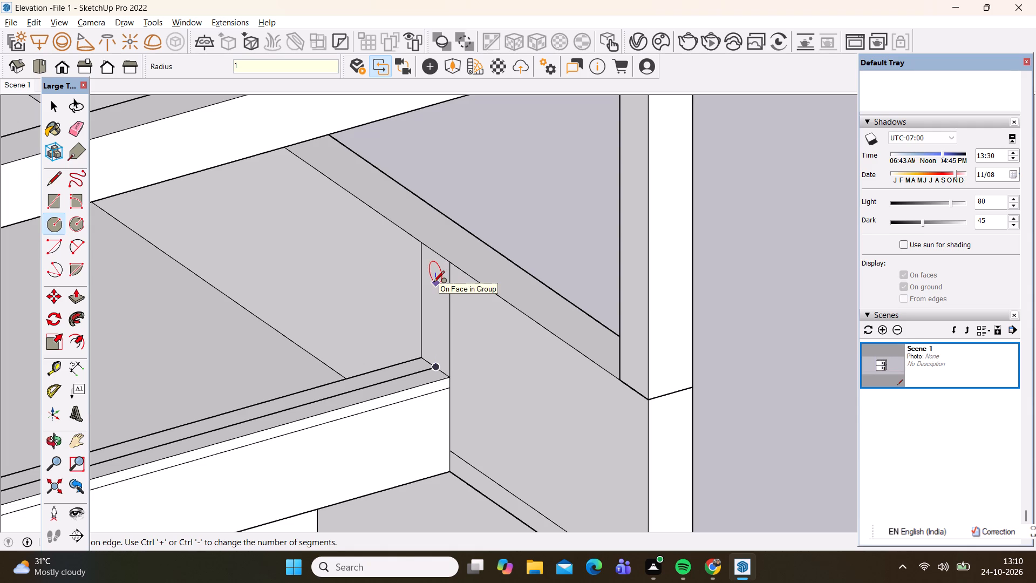
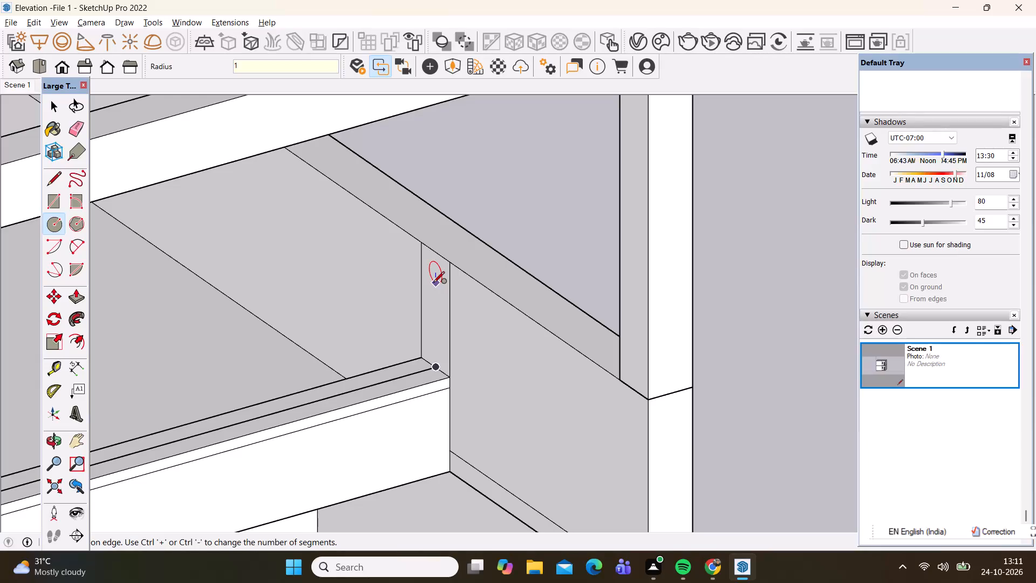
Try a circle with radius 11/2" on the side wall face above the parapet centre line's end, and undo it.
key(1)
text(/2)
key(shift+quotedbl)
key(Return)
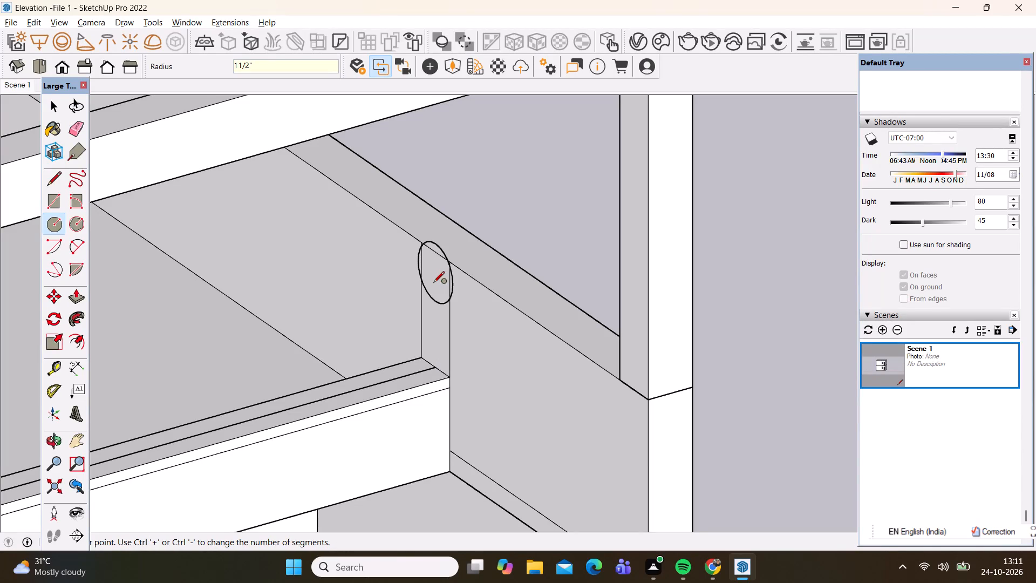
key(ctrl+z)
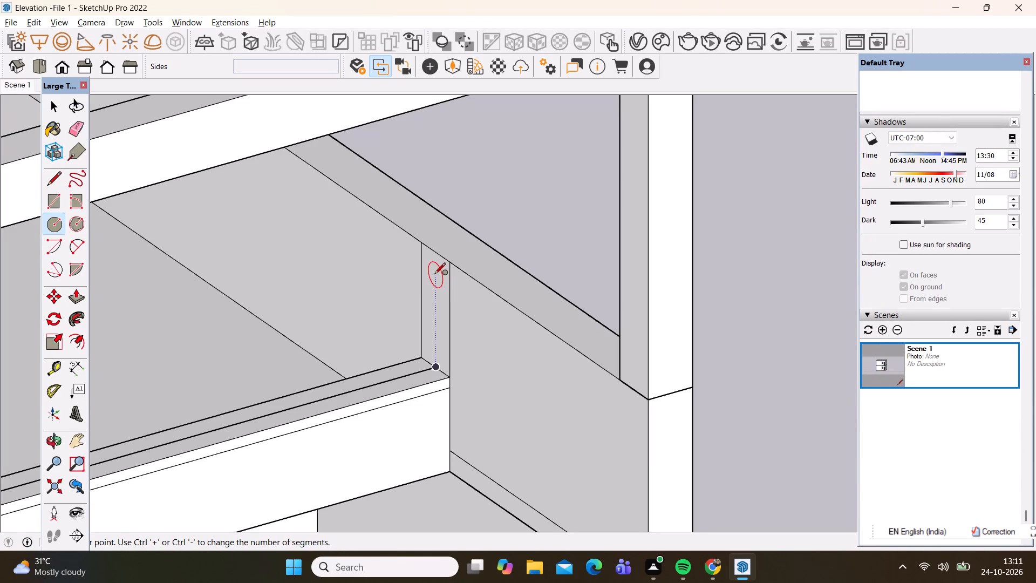
Draw a circle with a 1" radius on the side wall face, directly above the far end of the parapet centre line.
click(434, 270)
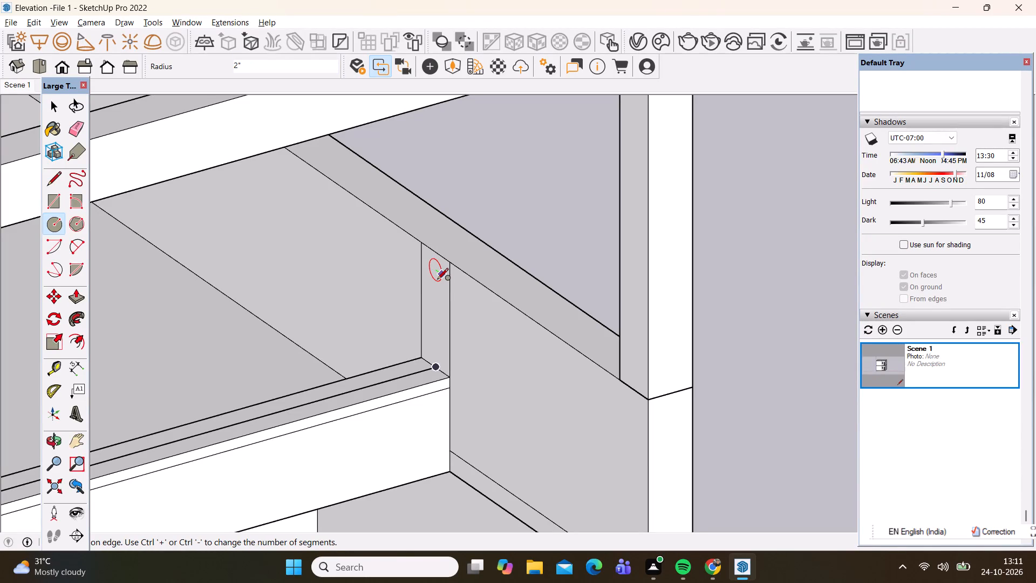
key(1)
key(shift+quotedbl)
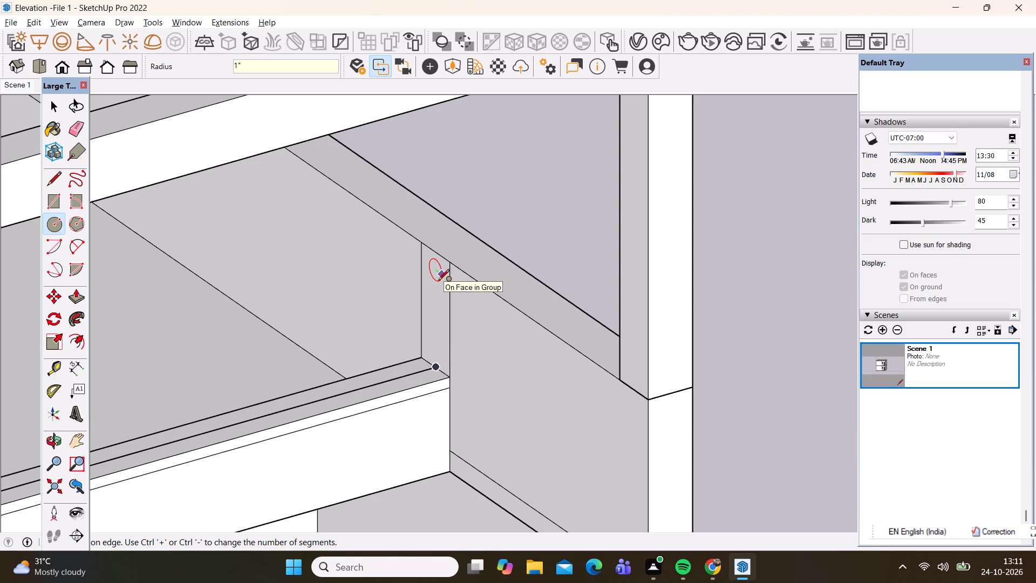
key(space)
text(1)
text(/2)
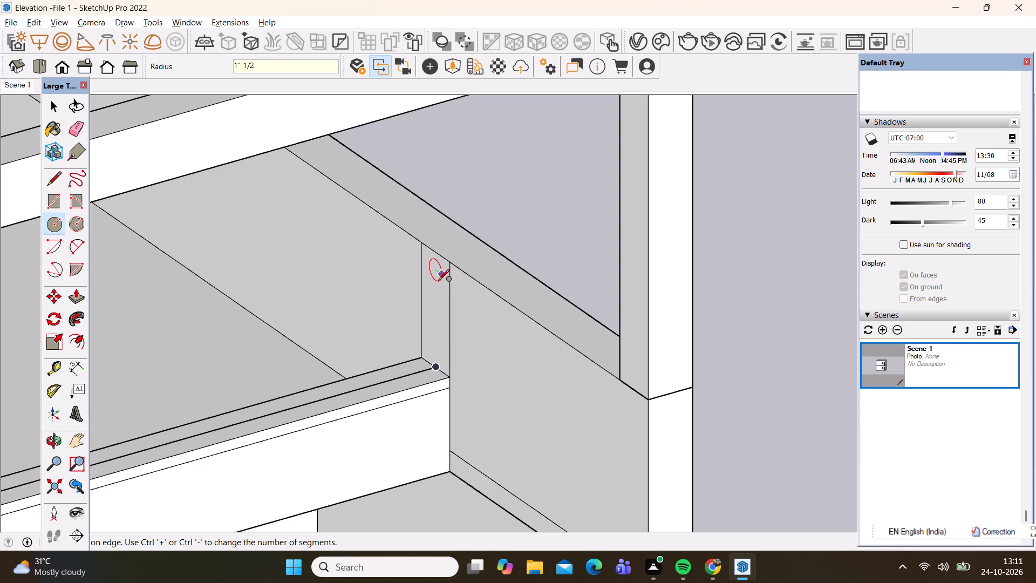
key(shift+quotedbl)
key(Return)
scroll(434, 283, up, 3)
key(BackSpace)
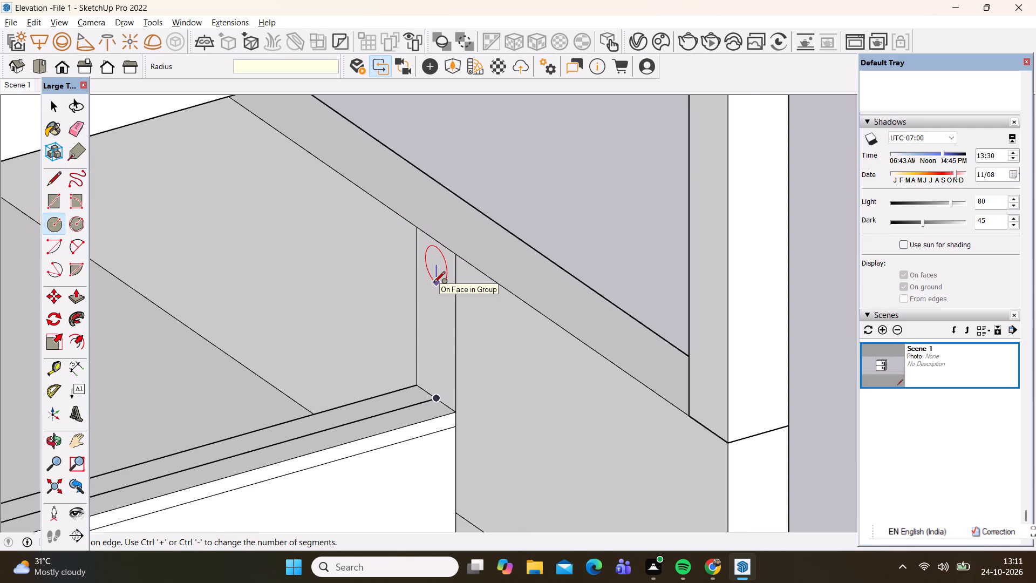
key(1)
key(shift+quotedbl)
key(Return)
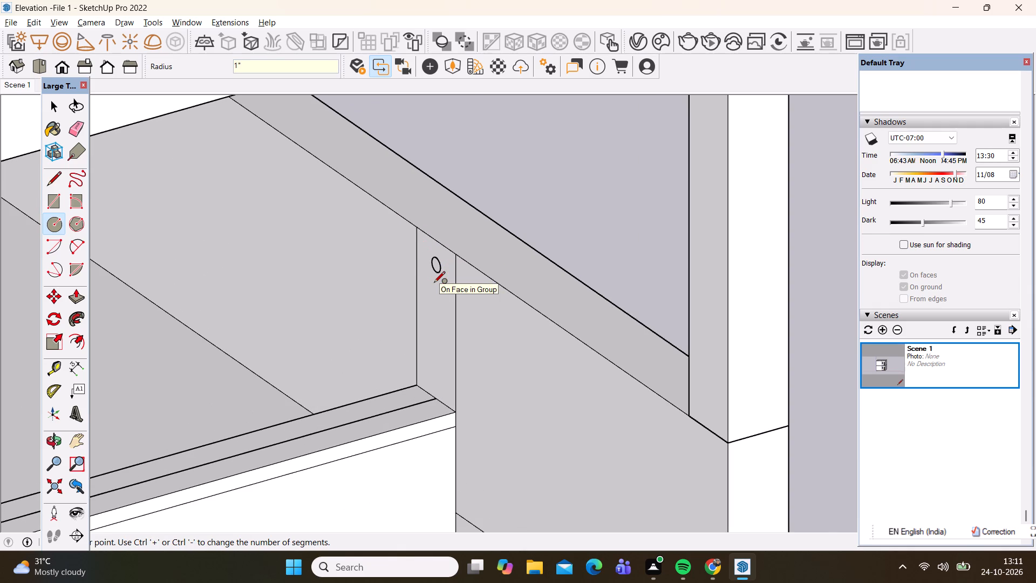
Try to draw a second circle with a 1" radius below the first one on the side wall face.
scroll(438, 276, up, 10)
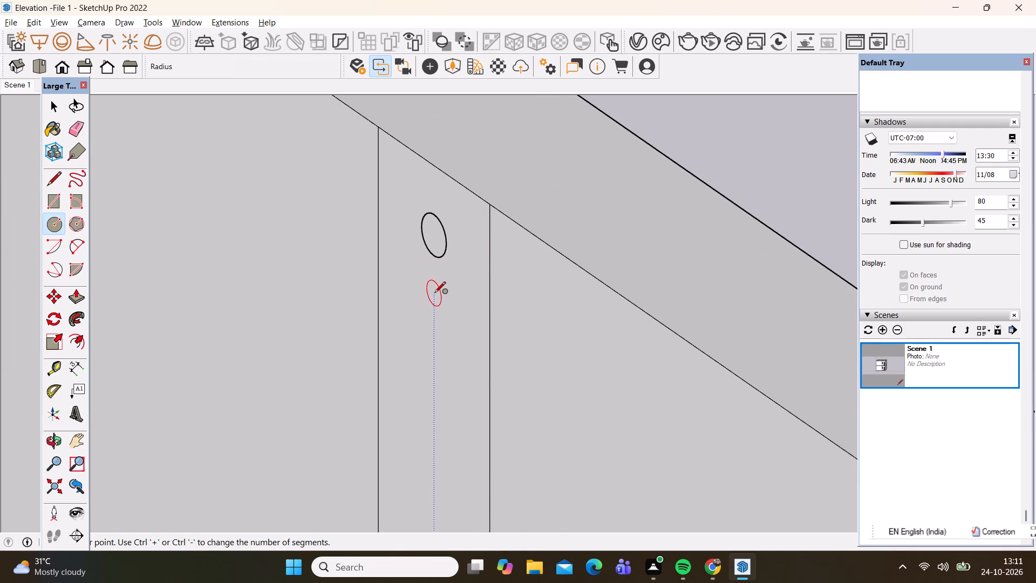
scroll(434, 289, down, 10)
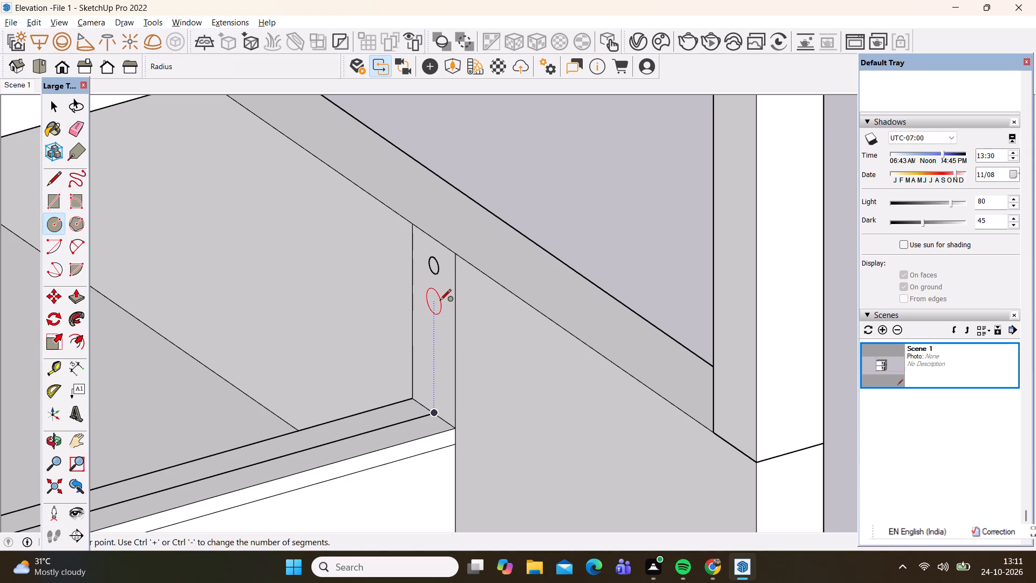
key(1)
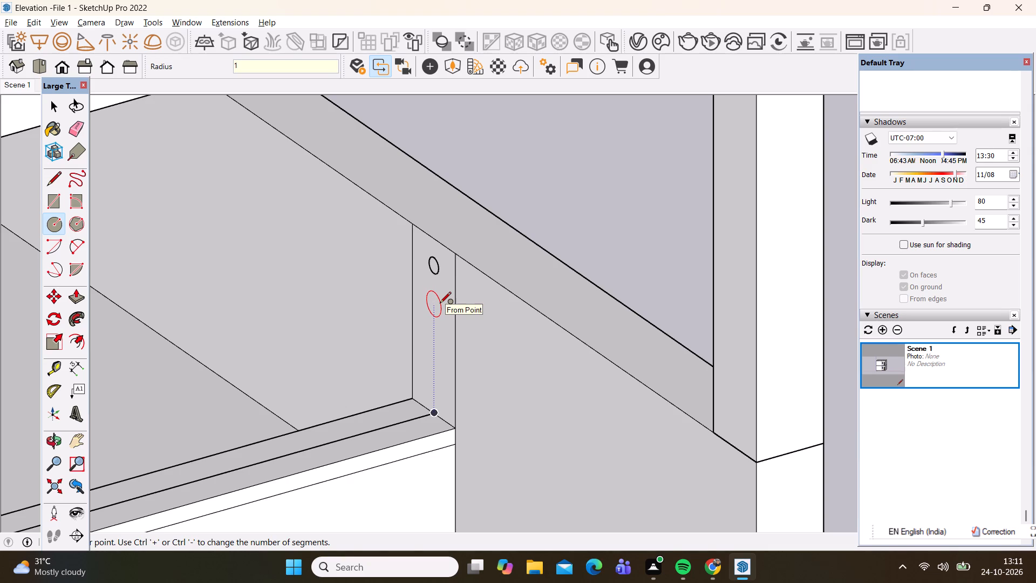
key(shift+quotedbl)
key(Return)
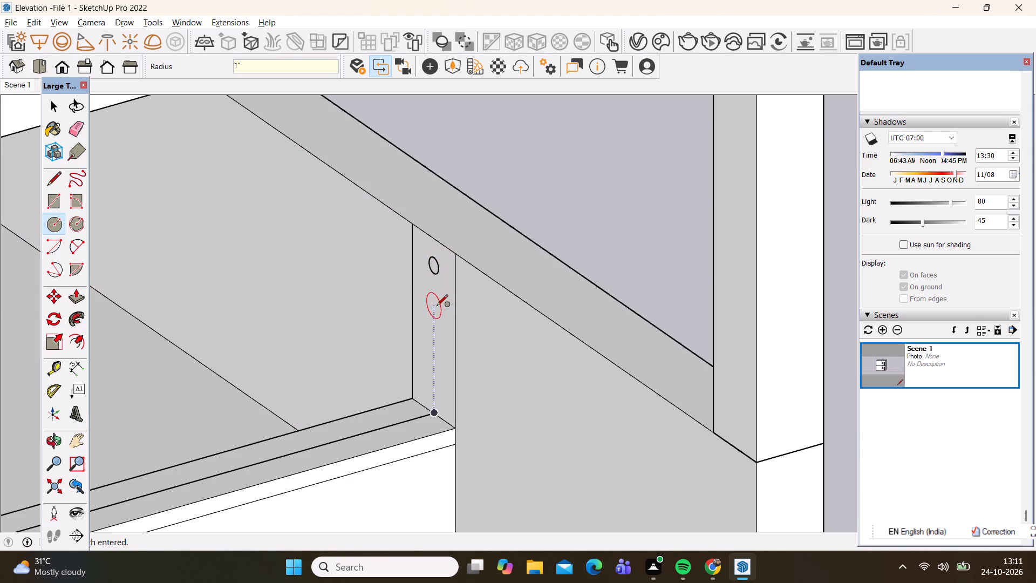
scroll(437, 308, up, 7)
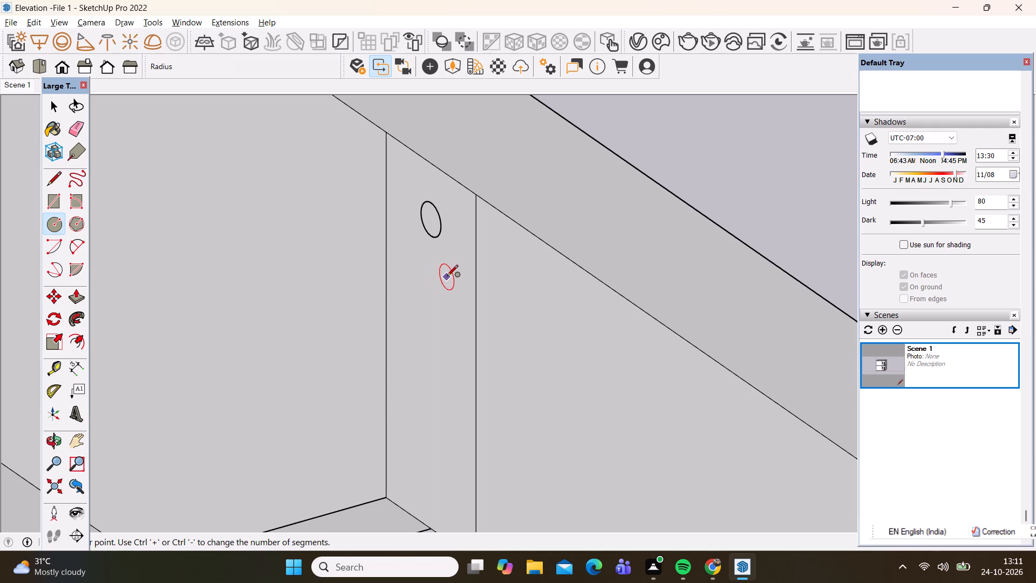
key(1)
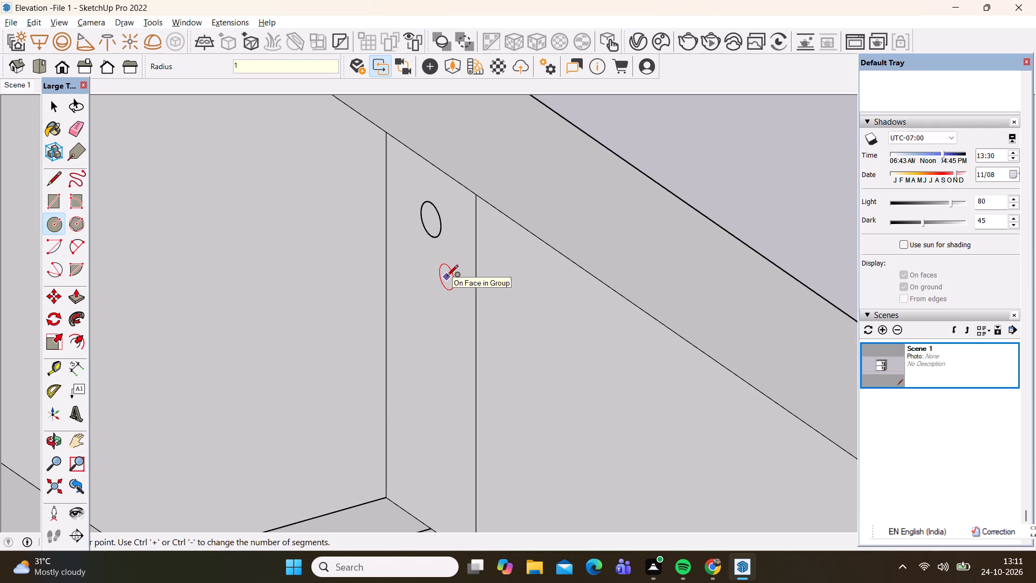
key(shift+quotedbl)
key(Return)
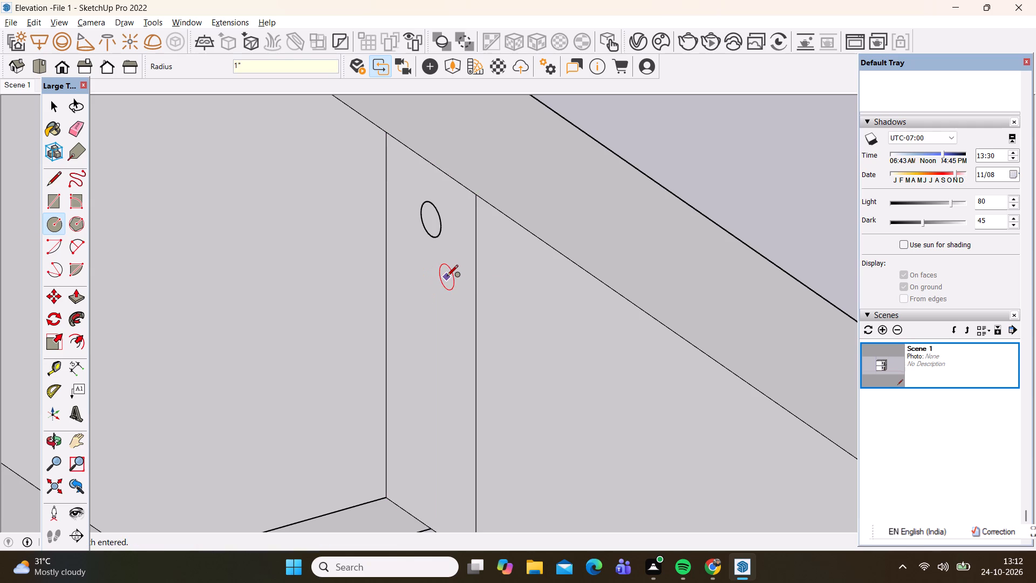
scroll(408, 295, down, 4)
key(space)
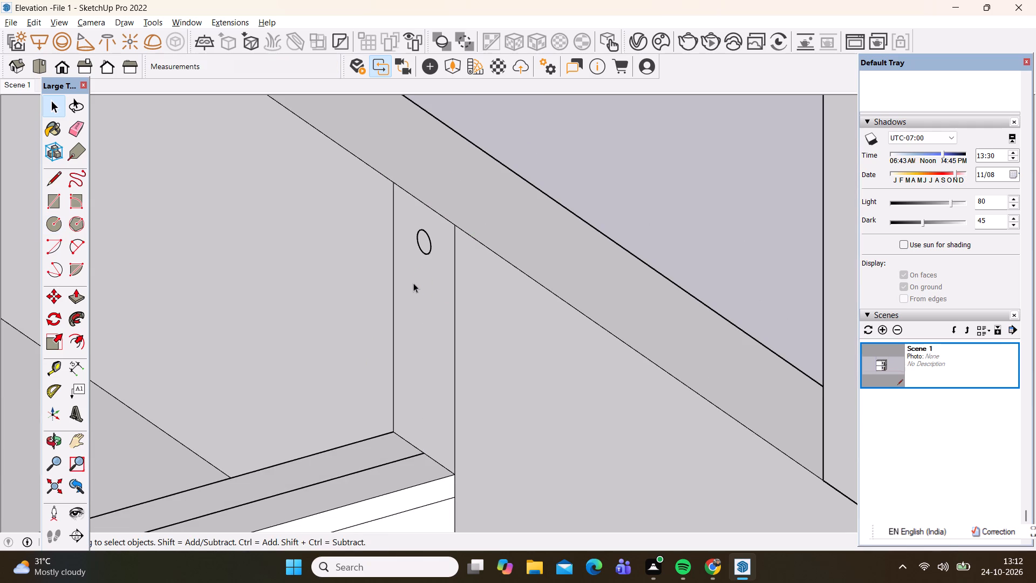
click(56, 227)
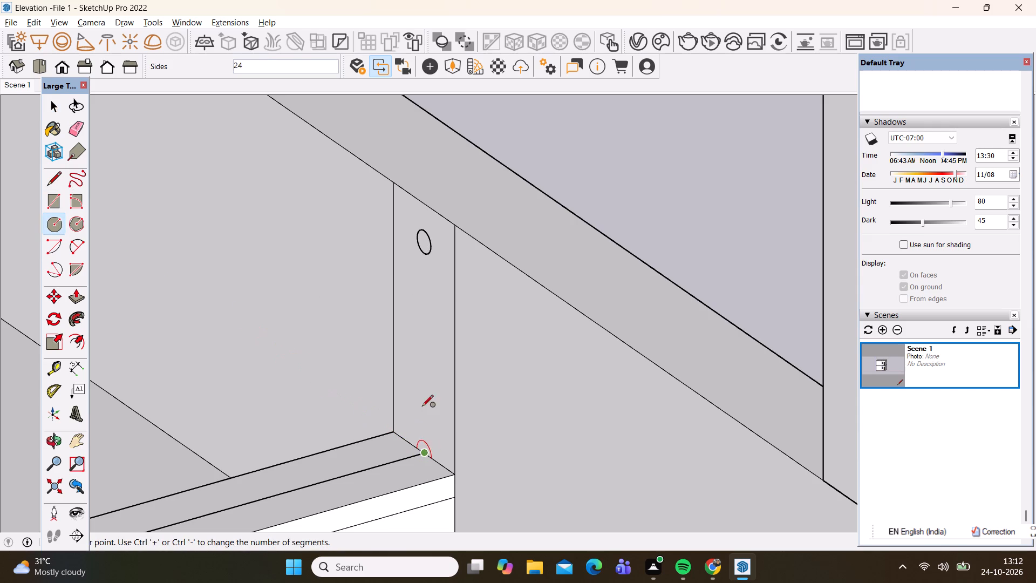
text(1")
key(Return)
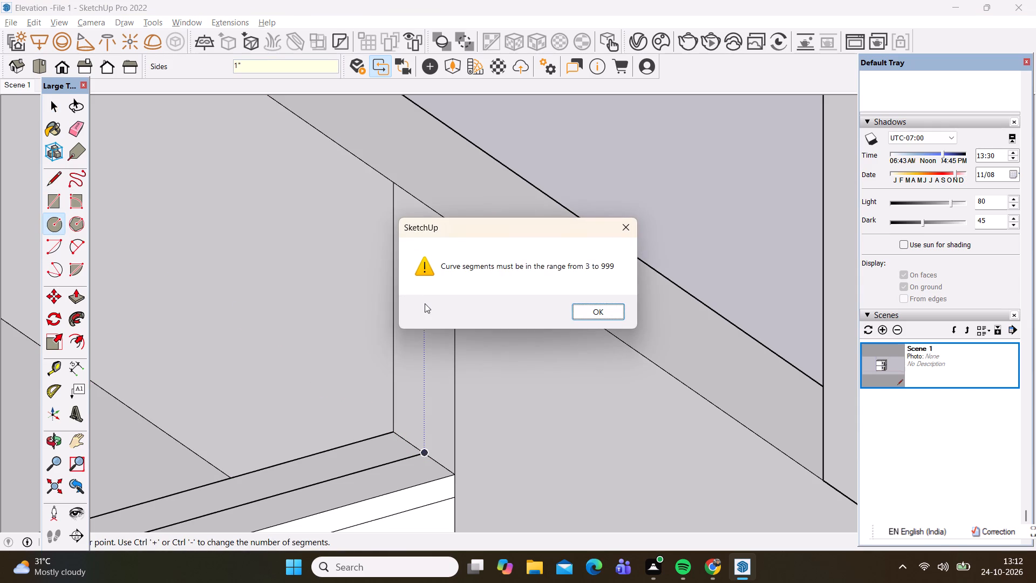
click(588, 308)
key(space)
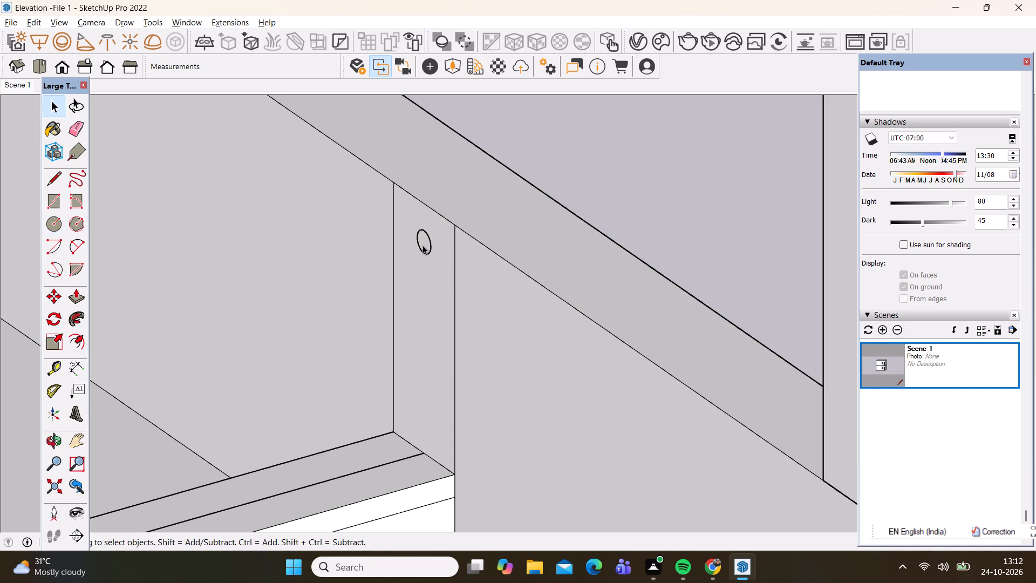
Copy the circle with its face about 5" straight down on the side wall face.
click(422, 245)
click(422, 245)
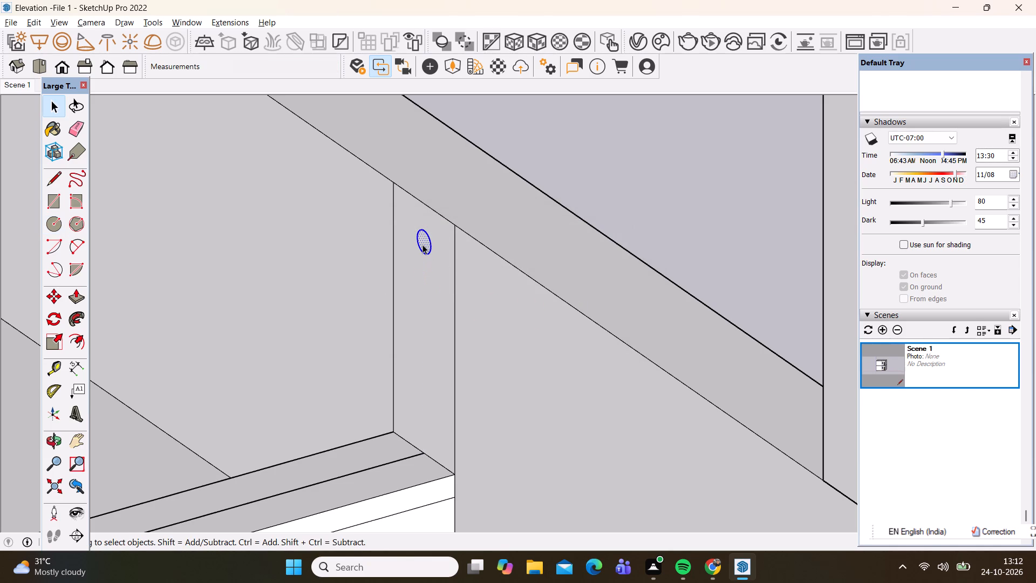
key(m)
click(422, 245)
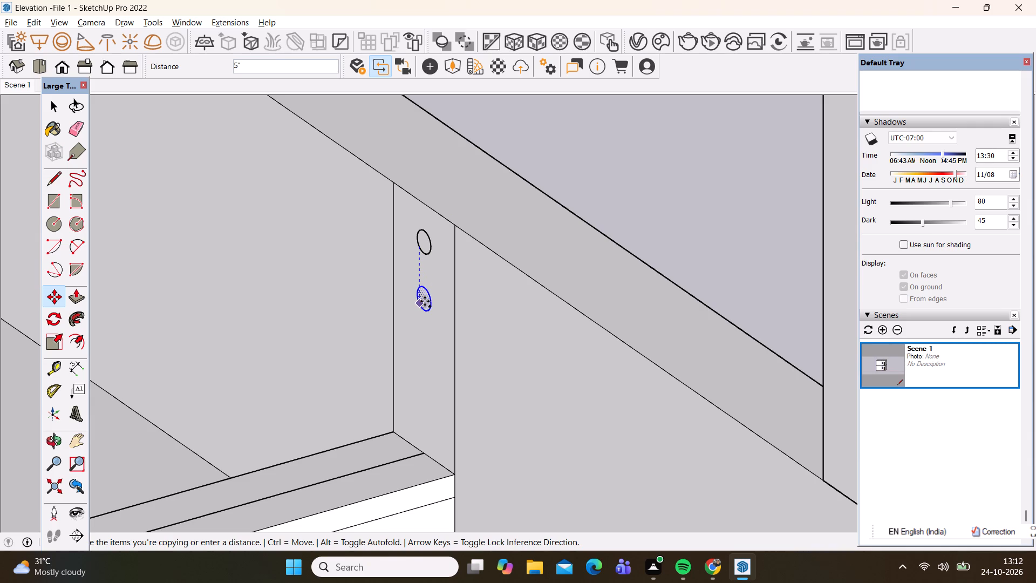
click(425, 301)
key(space)
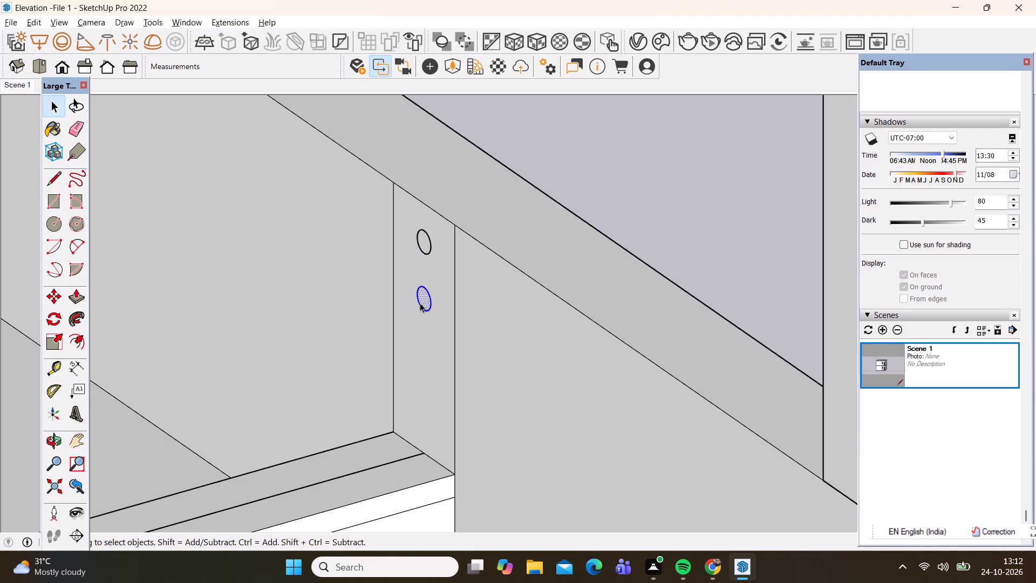
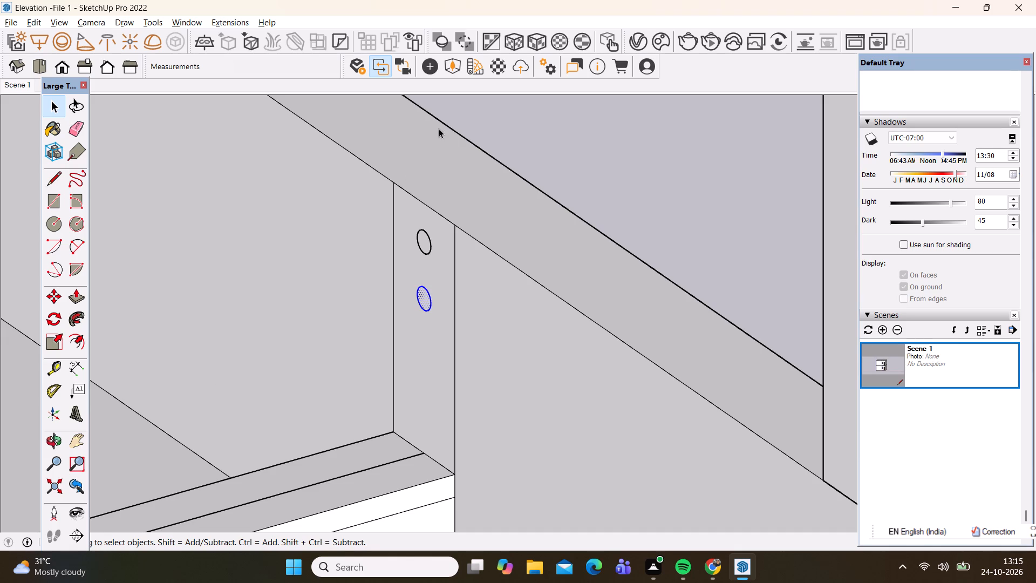
Undo the railing circles on the side wall face and the centre line drawn along the parapet top.
scroll(403, 263, down, 9)
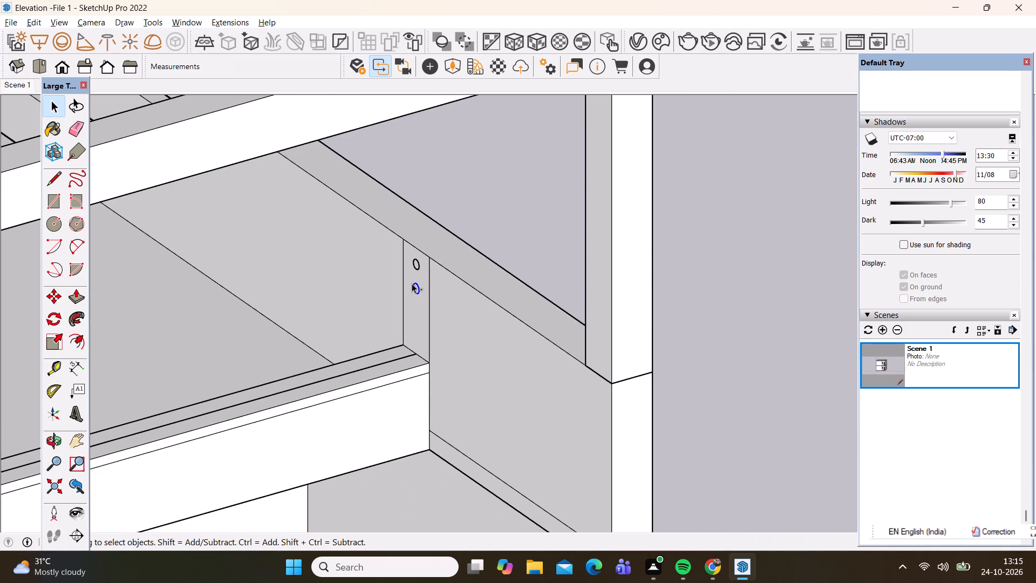
key(ctrl+z)
key(ctrl+z)
scroll(462, 227, down, 8)
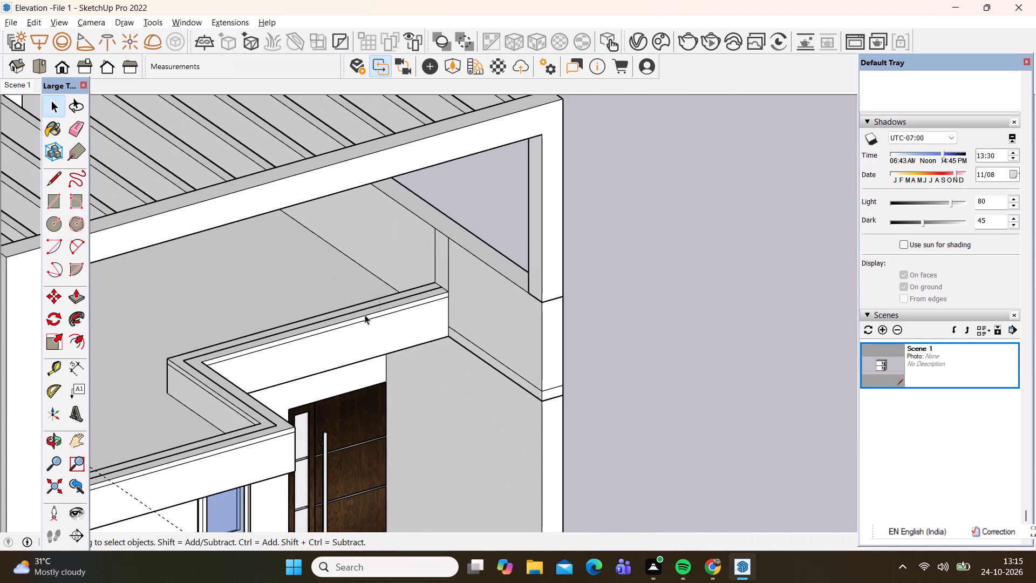
key(ctrl+z)
key(ctrl+z)
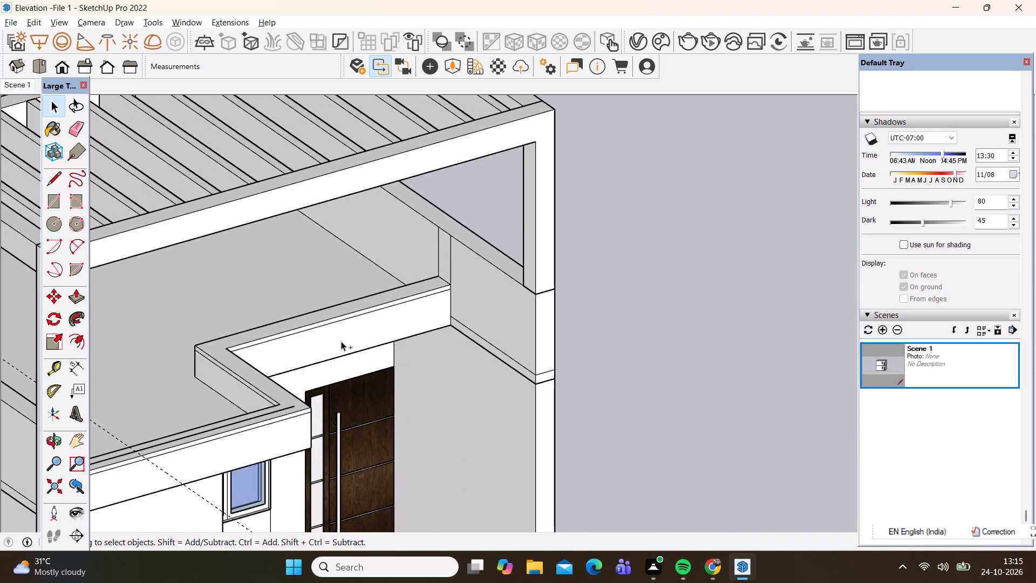
key(ctrl+z)
scroll(397, 300, down, 5)
scroll(444, 307, up, 5)
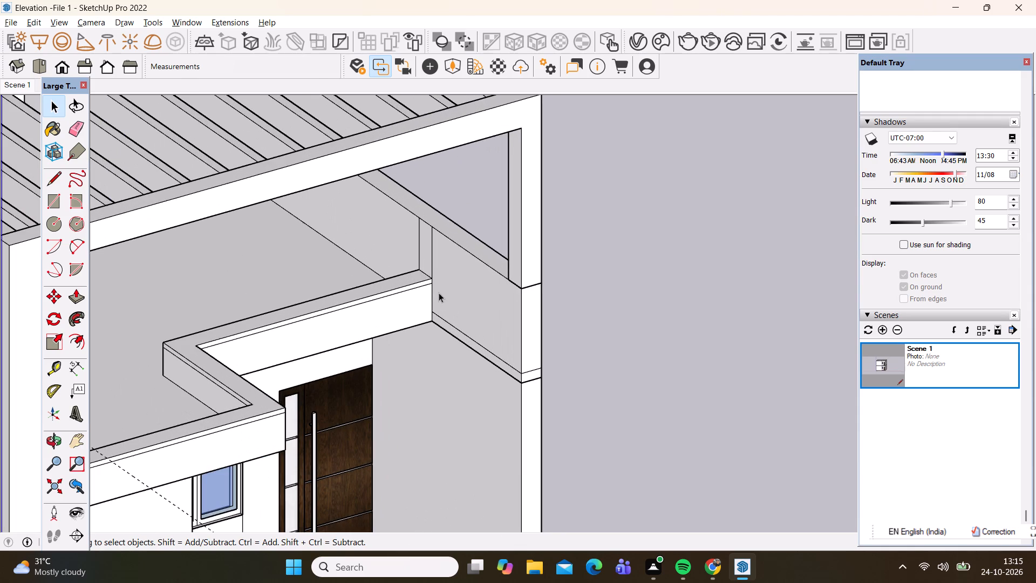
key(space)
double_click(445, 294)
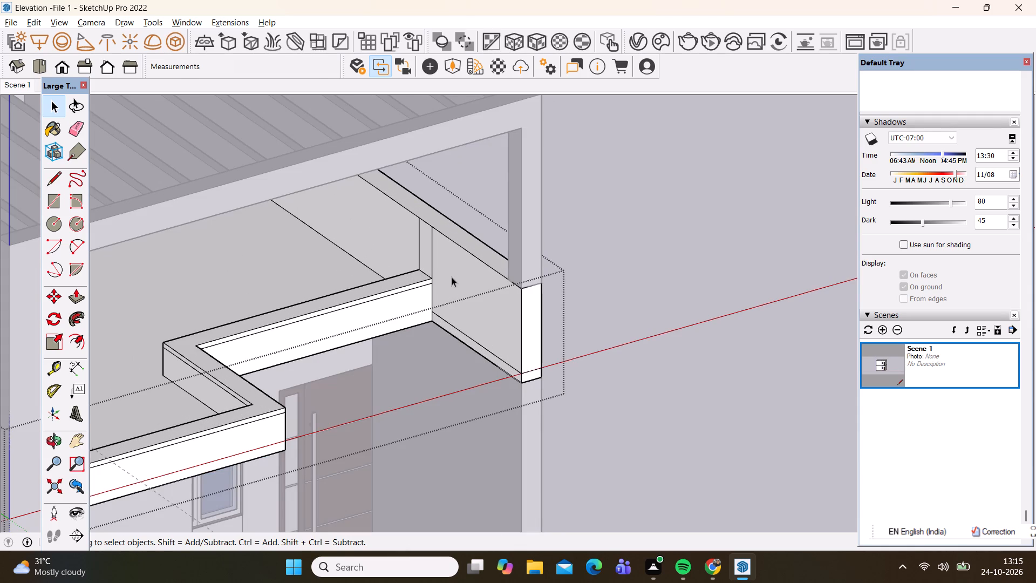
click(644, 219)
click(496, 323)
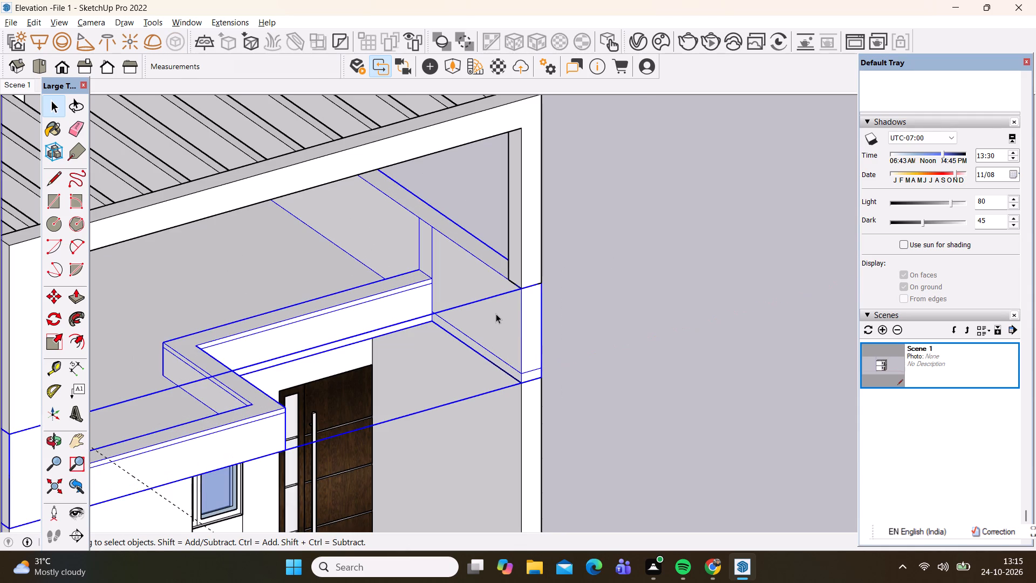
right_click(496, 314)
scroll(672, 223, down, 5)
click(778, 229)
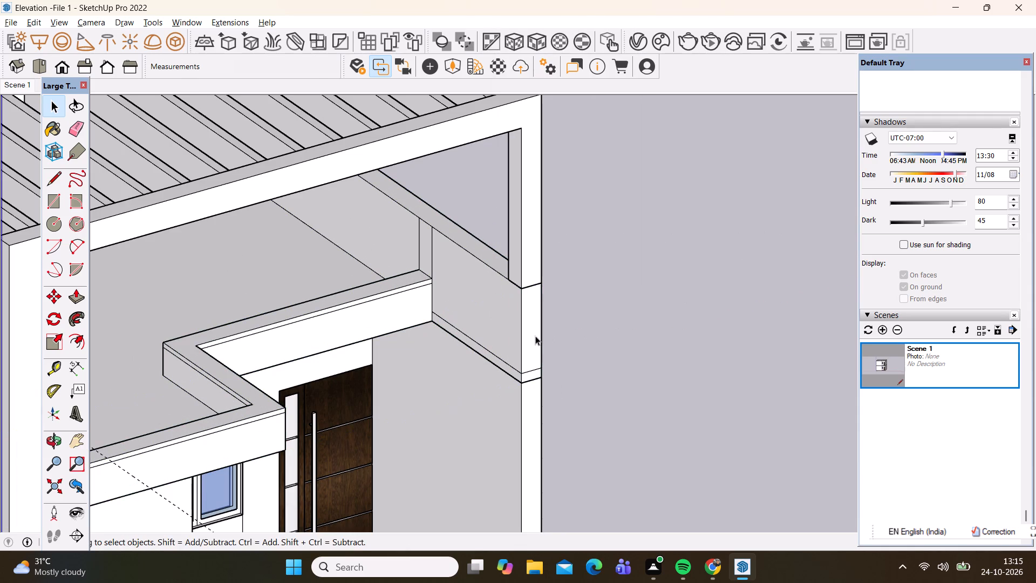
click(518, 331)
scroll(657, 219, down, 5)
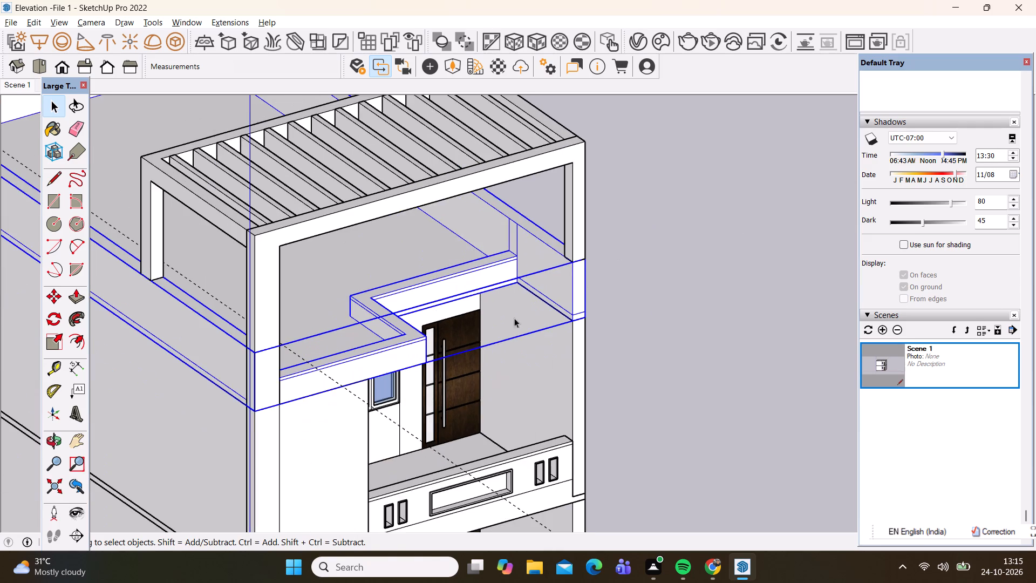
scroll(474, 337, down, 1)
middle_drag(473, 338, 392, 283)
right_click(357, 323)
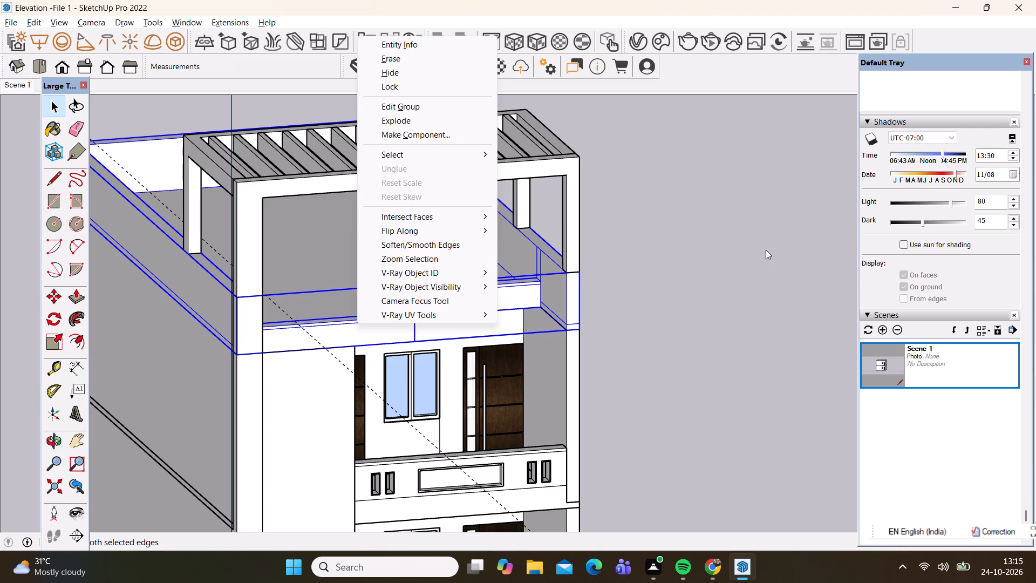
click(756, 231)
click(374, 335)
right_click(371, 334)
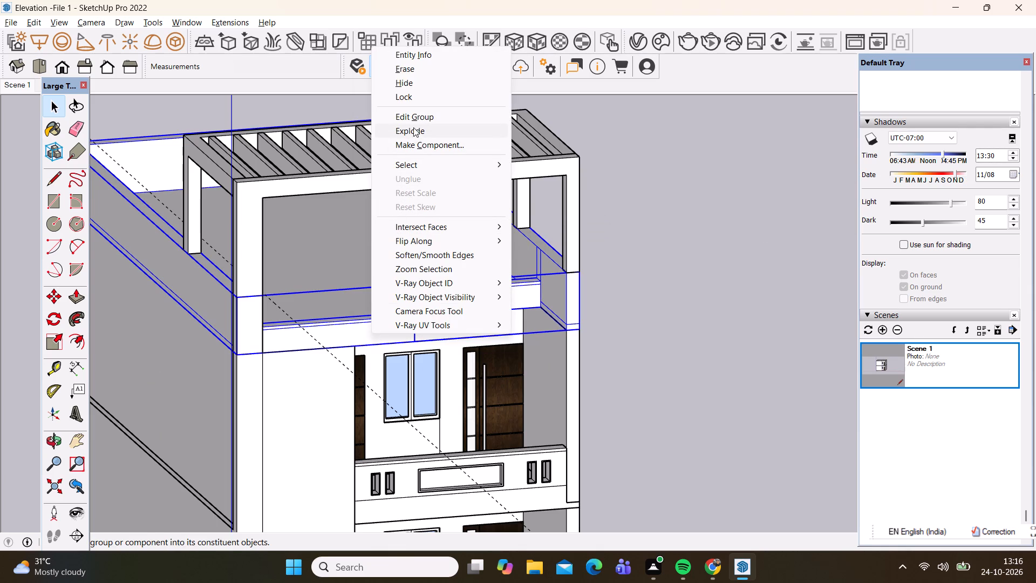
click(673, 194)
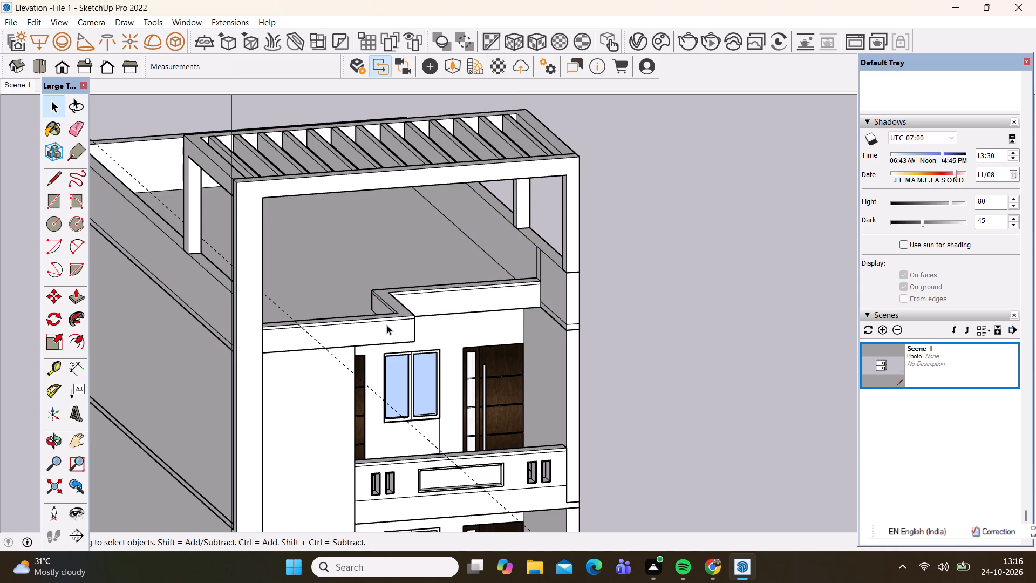
Open the parapet group and draw its top centre line 8' 5 1/2" along the projecting front, turning back 5' 3" to the inner corner.
double_click(385, 324)
scroll(297, 347, up, 7)
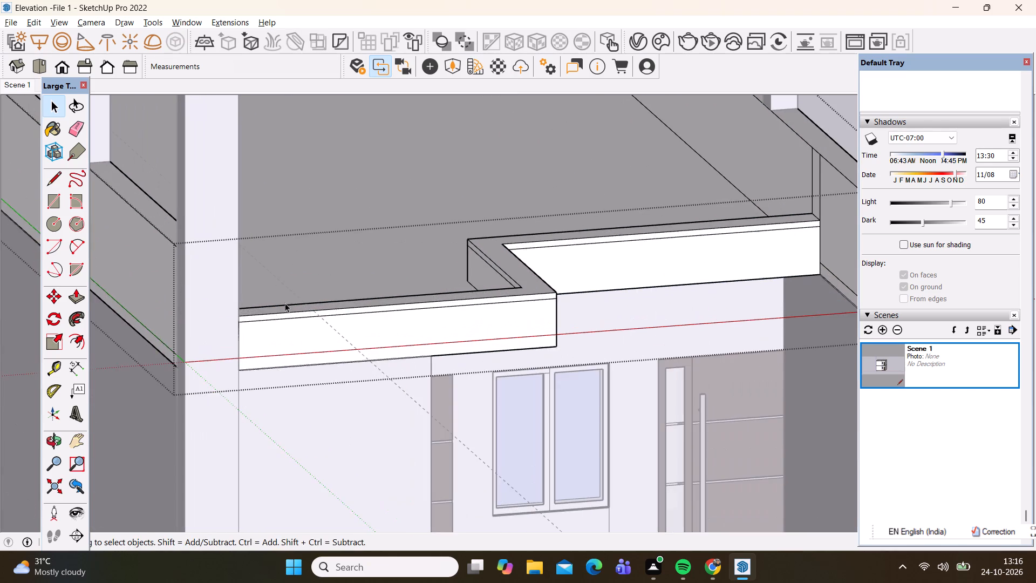
middle_drag(331, 289, 98, 369)
scroll(401, 287, down, 7)
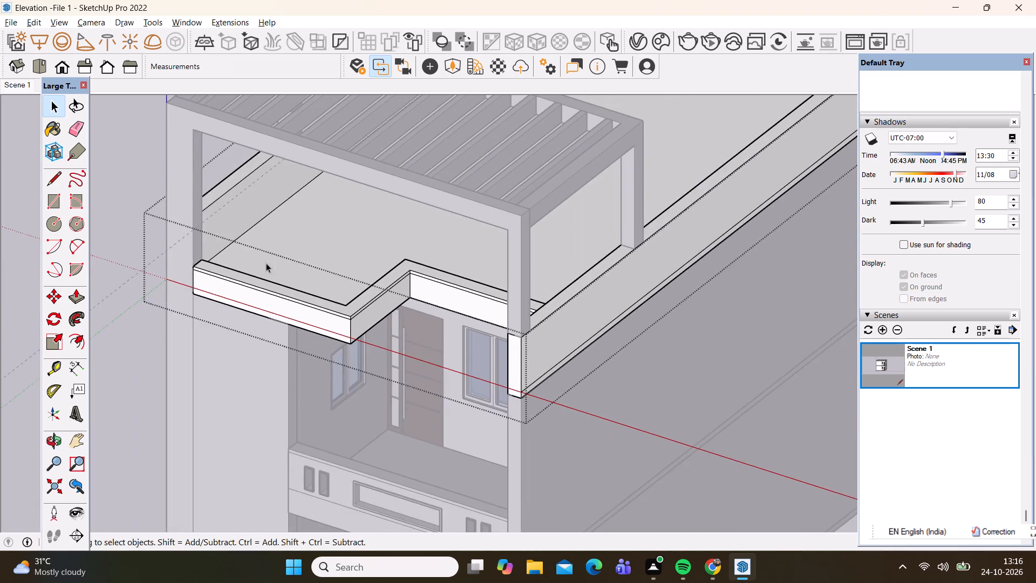
scroll(242, 263, up, 10)
key(l)
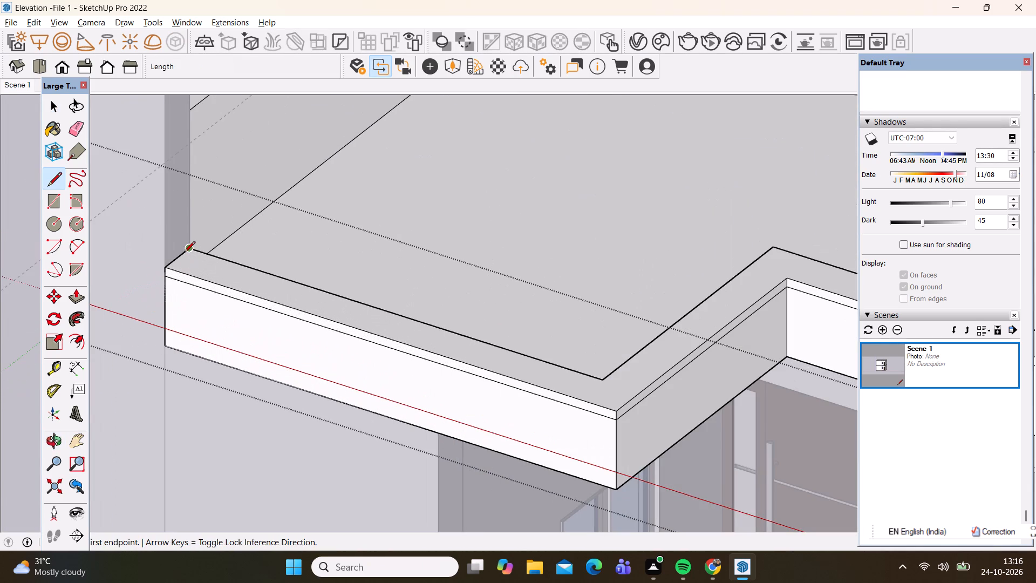
click(178, 253)
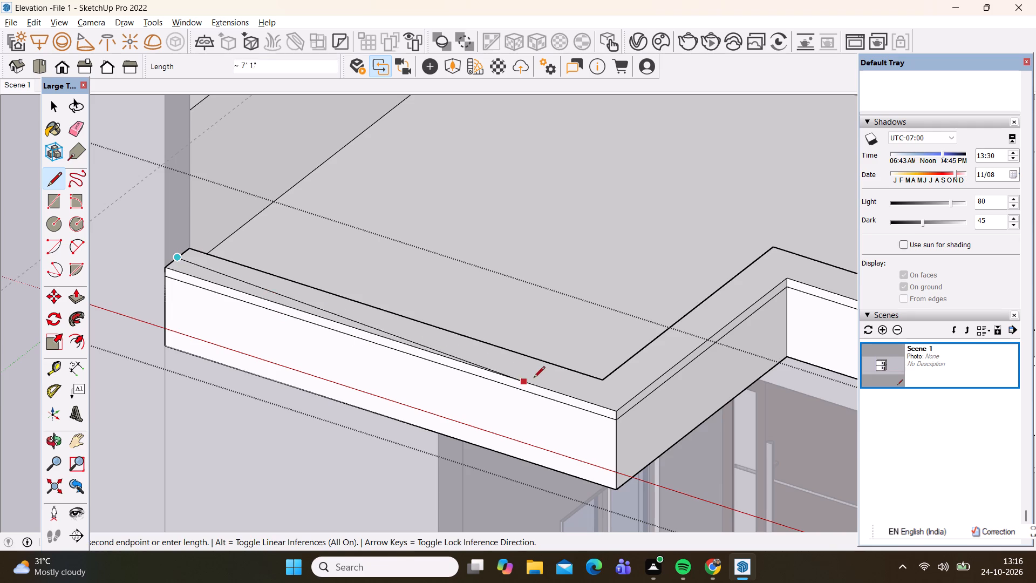
click(609, 393)
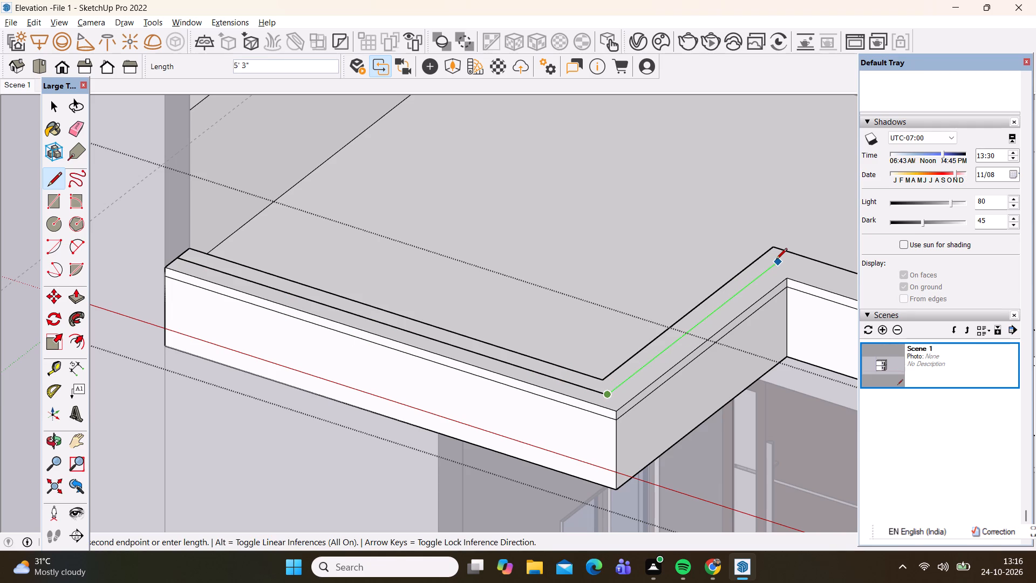
click(776, 260)
Continue the centre line 9' 3 1/2" along the recessed parapet top, ending at the midpoint of the edge against the side wall.
scroll(774, 284, down, 9)
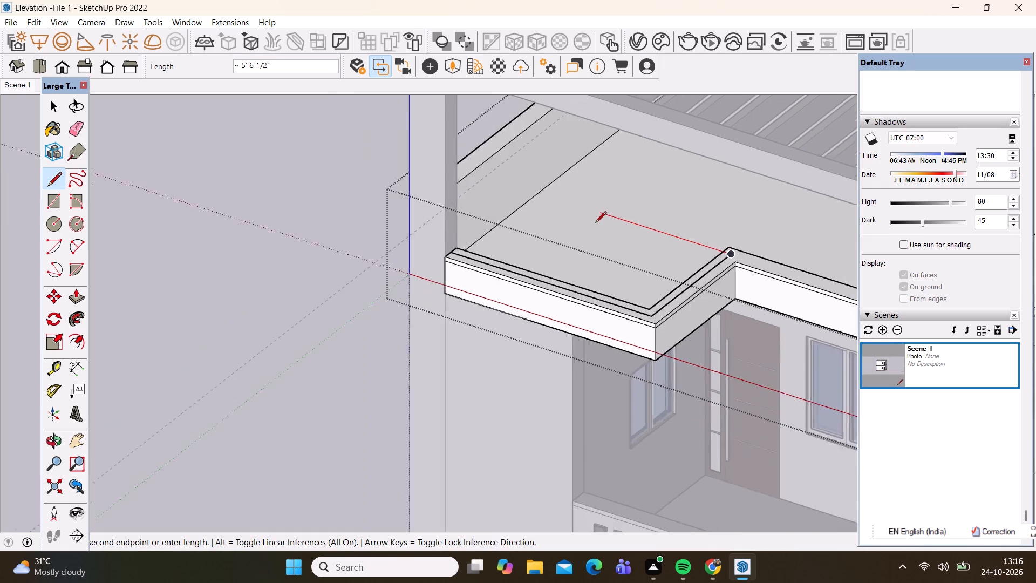
scroll(595, 223, down, 3)
scroll(547, 250, down, 5)
middle_drag(540, 291, 783, 272)
scroll(543, 296, down, 1)
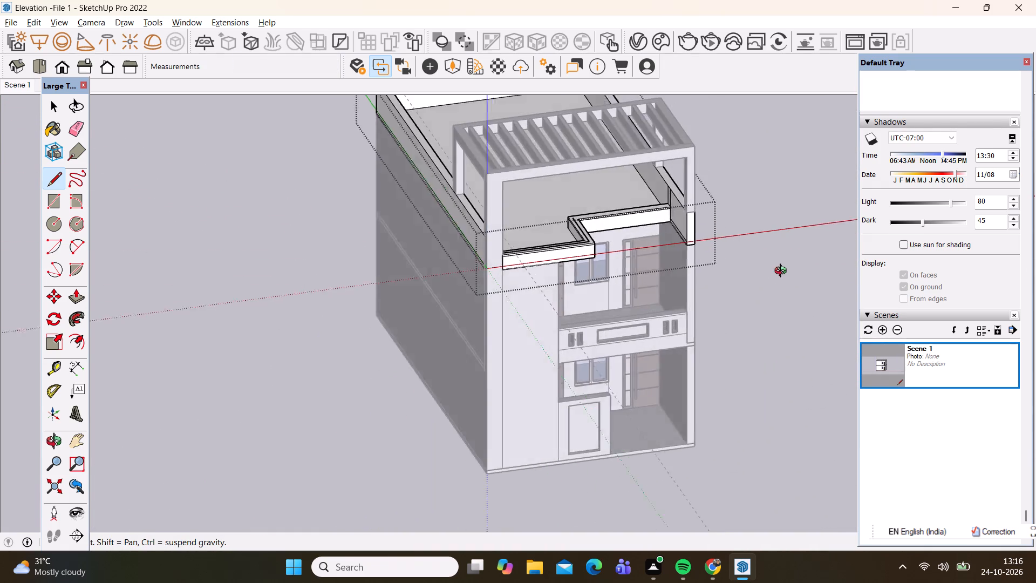
middle_drag(783, 272, 801, 247)
scroll(680, 222, up, 14)
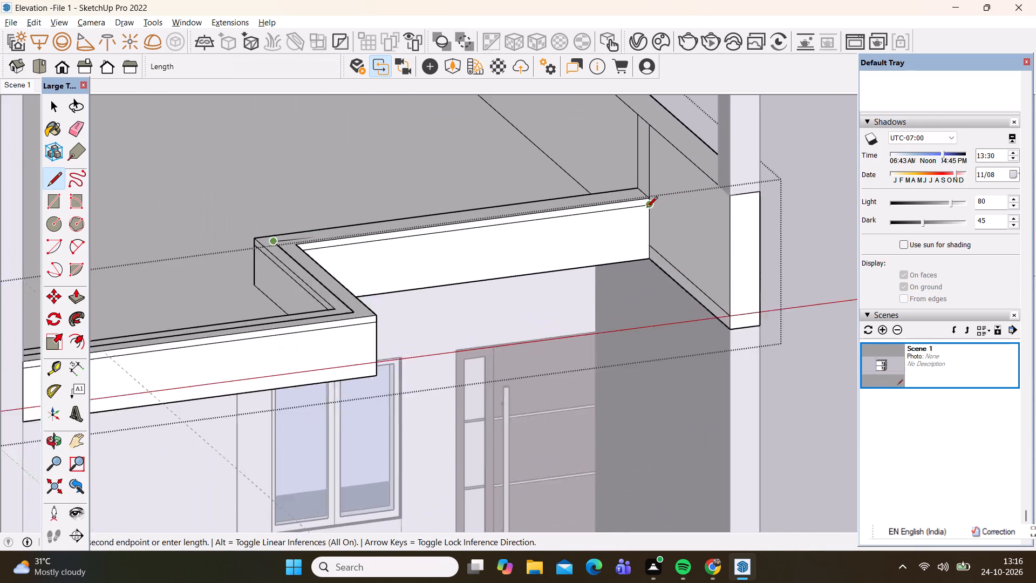
scroll(646, 208, up, 8)
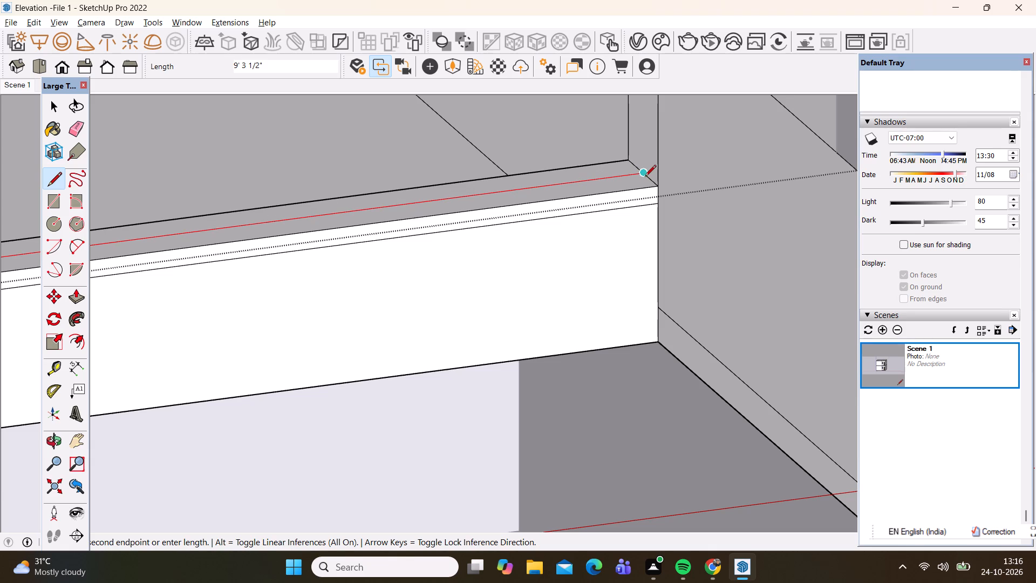
click(645, 175)
scroll(623, 201, down, 6)
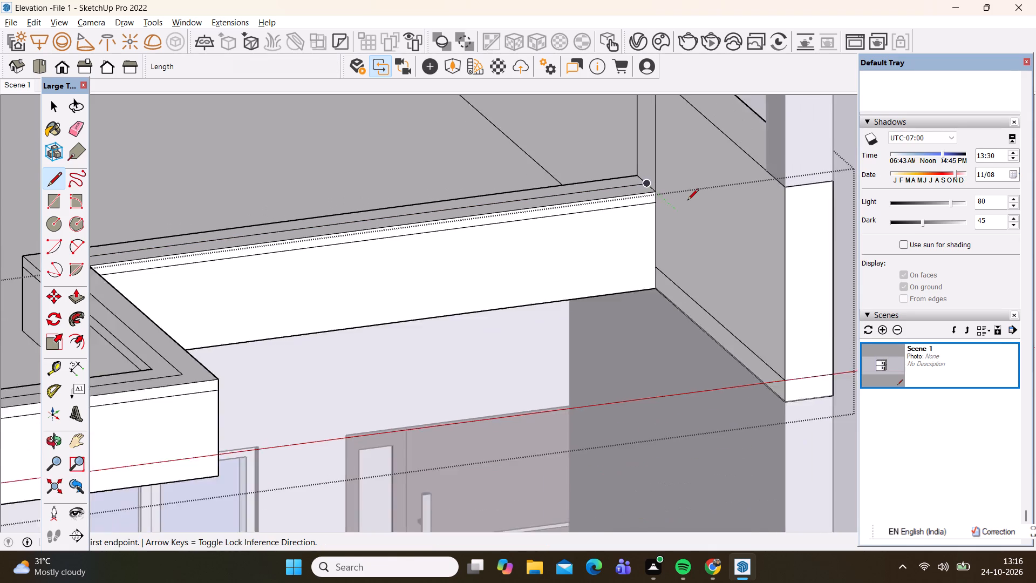
scroll(687, 201, down, 3)
key(space)
Draw a circle with a 1 1/2" radius on the side wall face, directly above the parapet centre line's far end.
middle_drag(473, 244, 567, 263)
scroll(474, 245, down, 1)
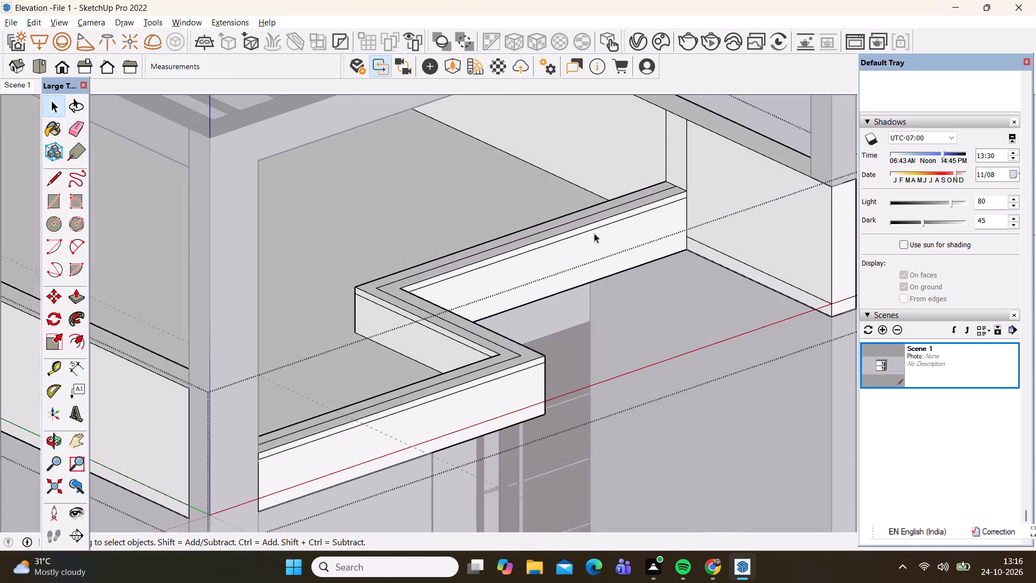
scroll(702, 128, up, 6)
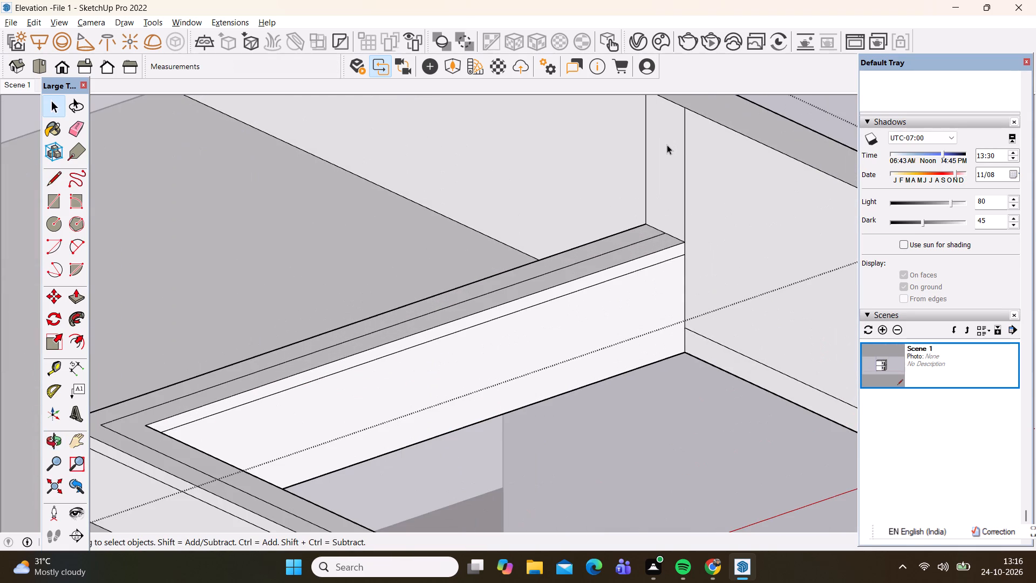
click(50, 219)
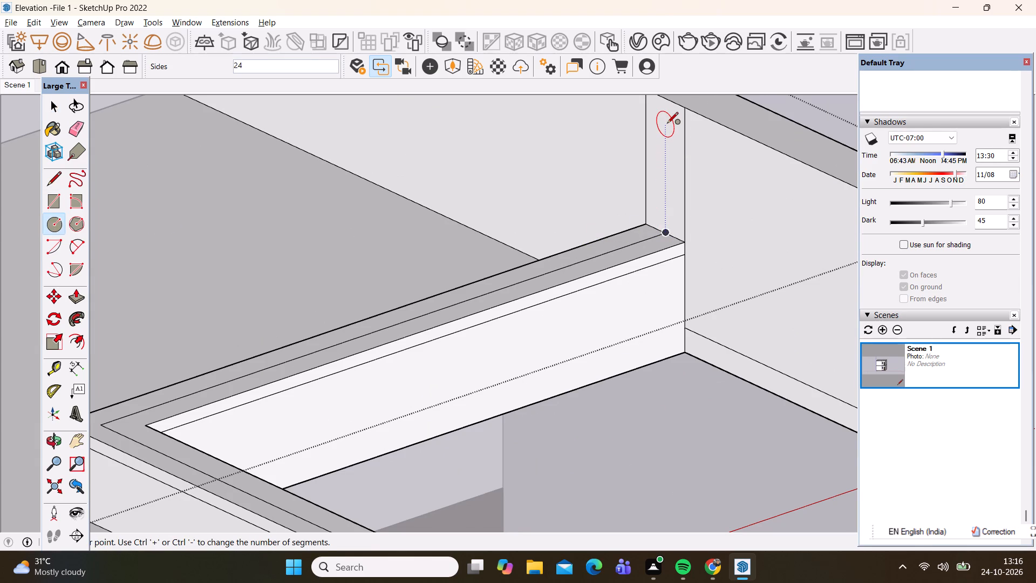
key(1)
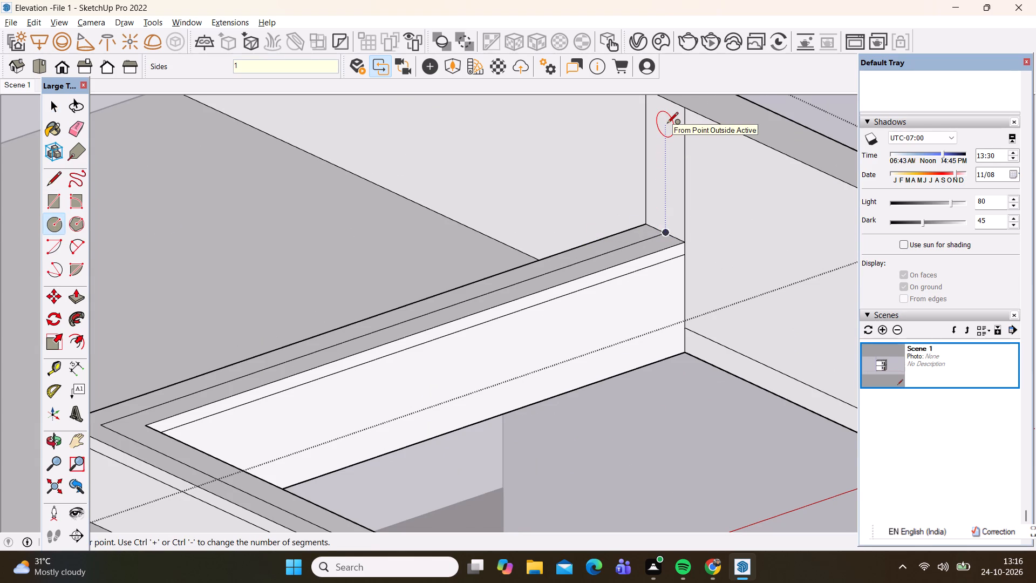
key(space)
text(1)
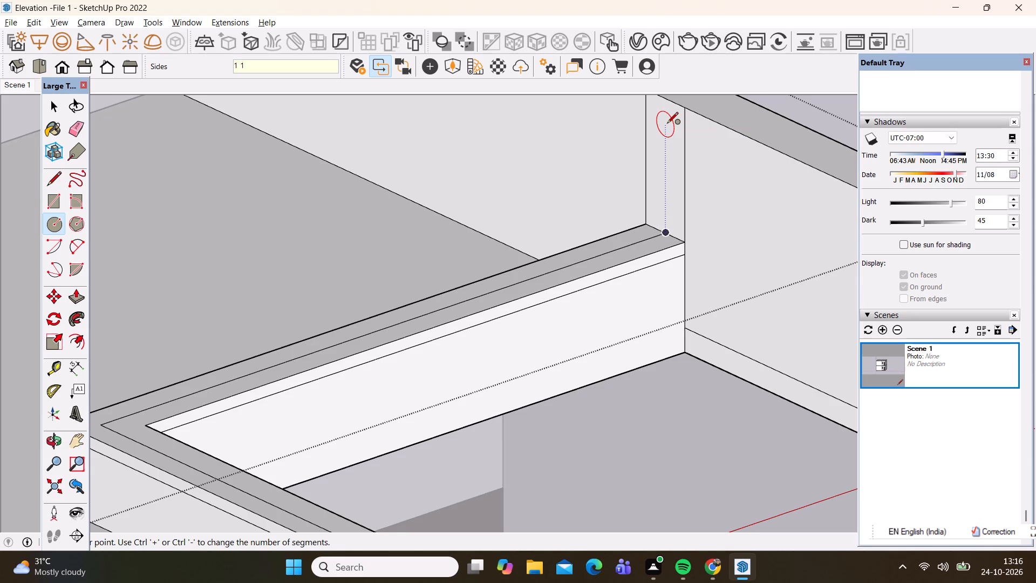
key(space)
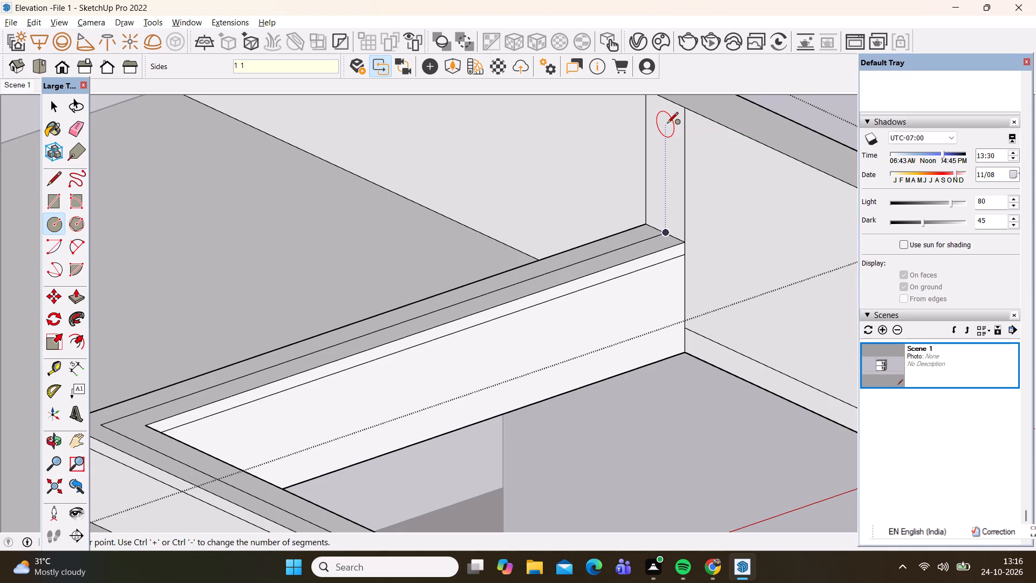
key(space)
key(Escape)
click(667, 124)
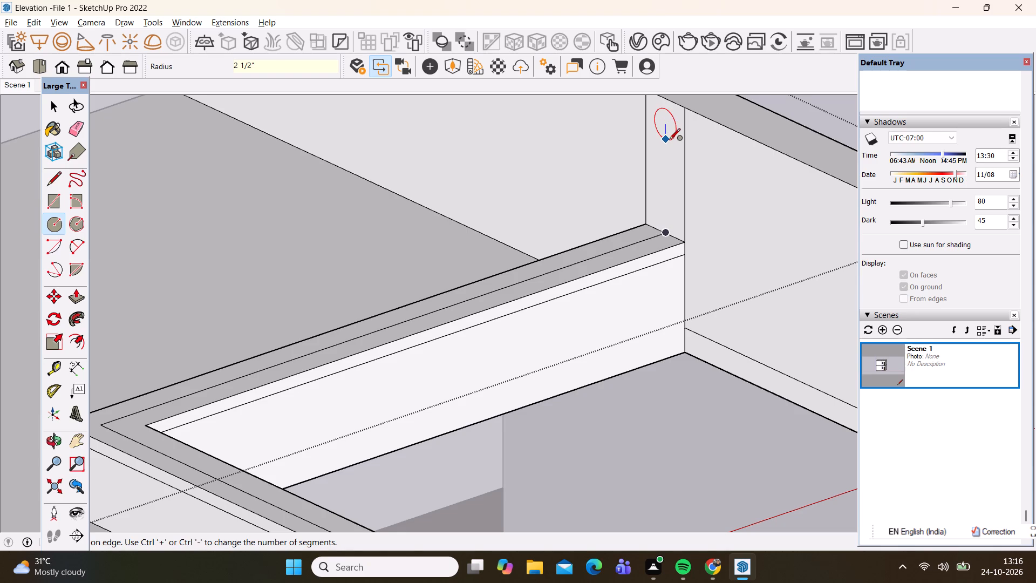
text(1 1)
key(slash)
key(2)
key(shift+quotedbl)
key(Return)
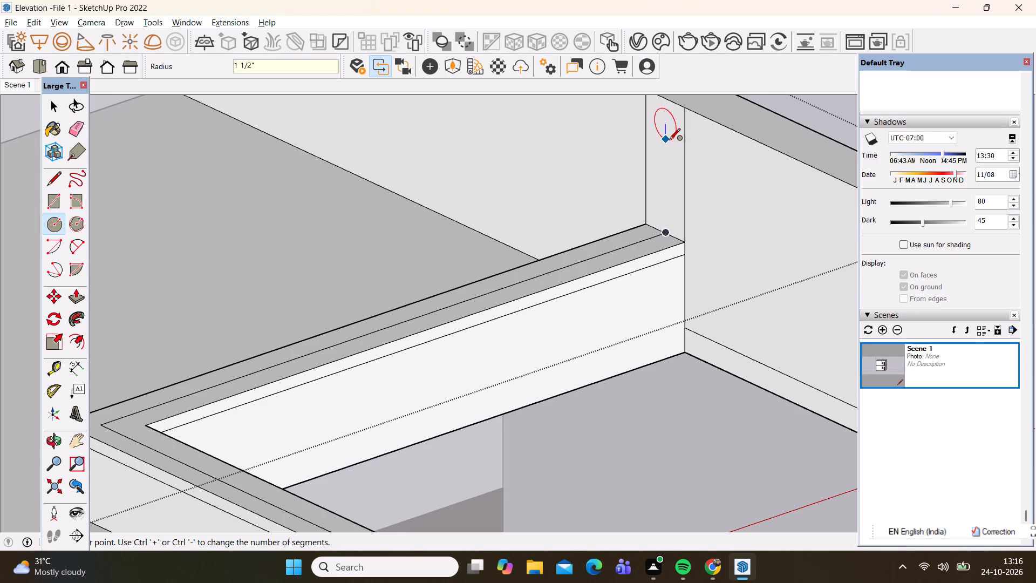
key(space)
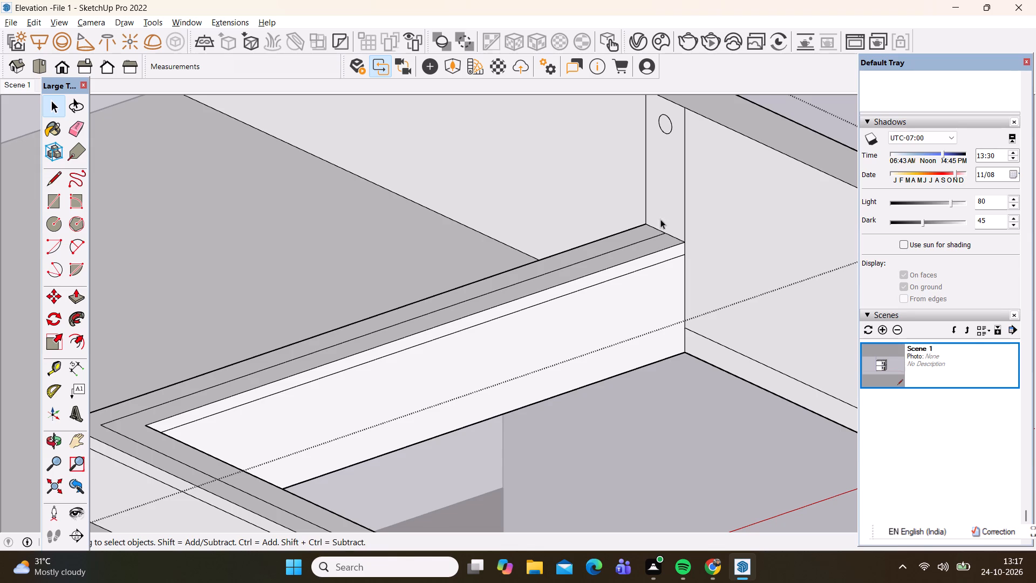
Draw a circle with a 1" radius directly below the 1 1/2" circle, in line with the parapet centre line's end.
click(52, 221)
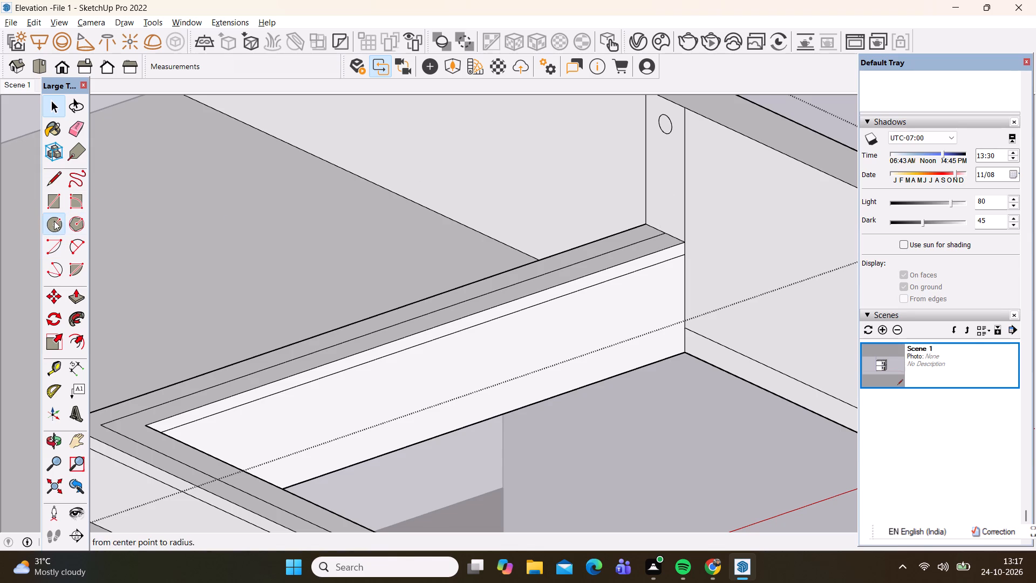
click(671, 161)
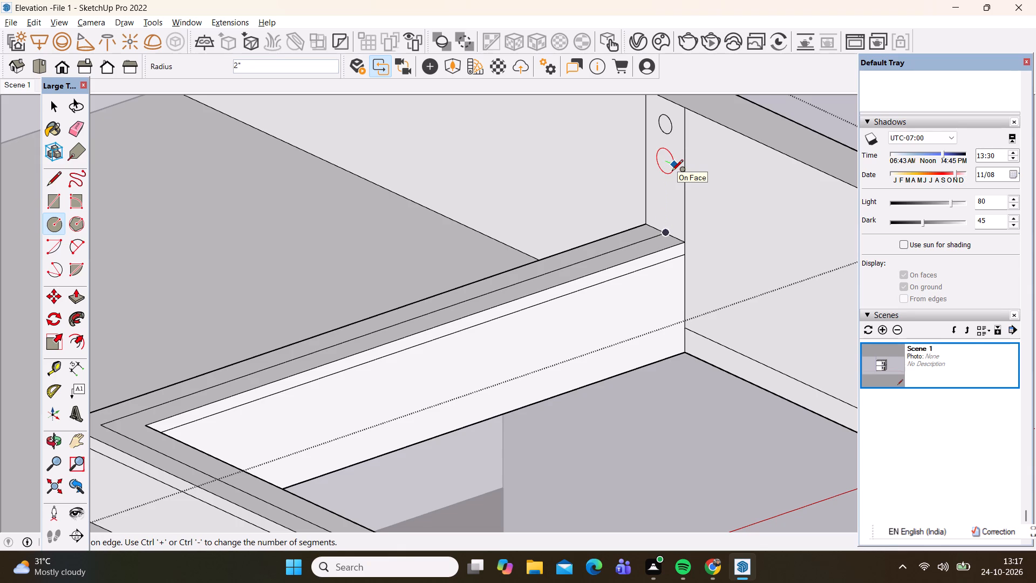
key(1)
key(shift+quotedbl)
key(Return)
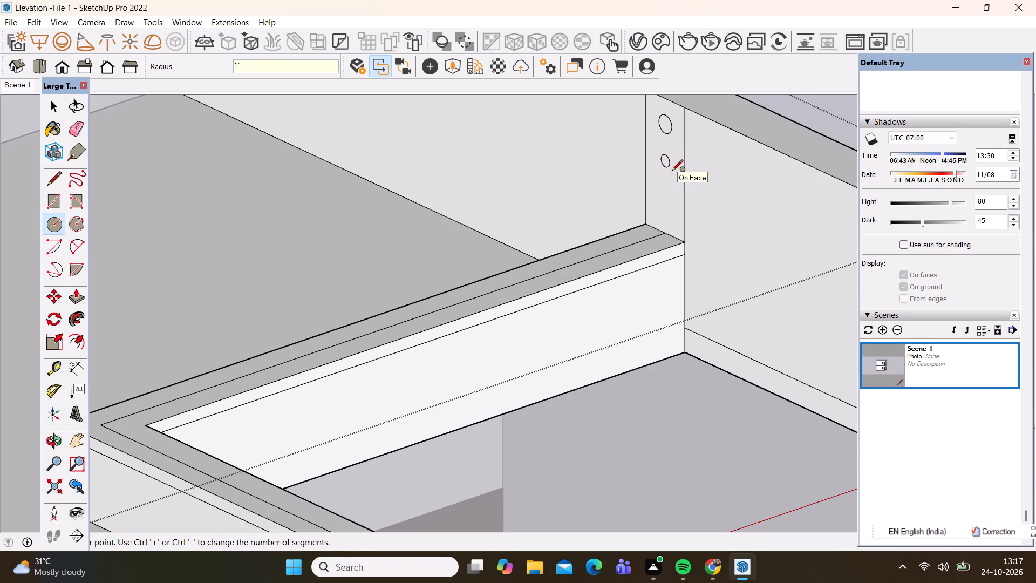
Sweep the 1 1/2"-radius circle with Follow Me along the three-segment centre line on the parapet top to form the top rail.
key(space)
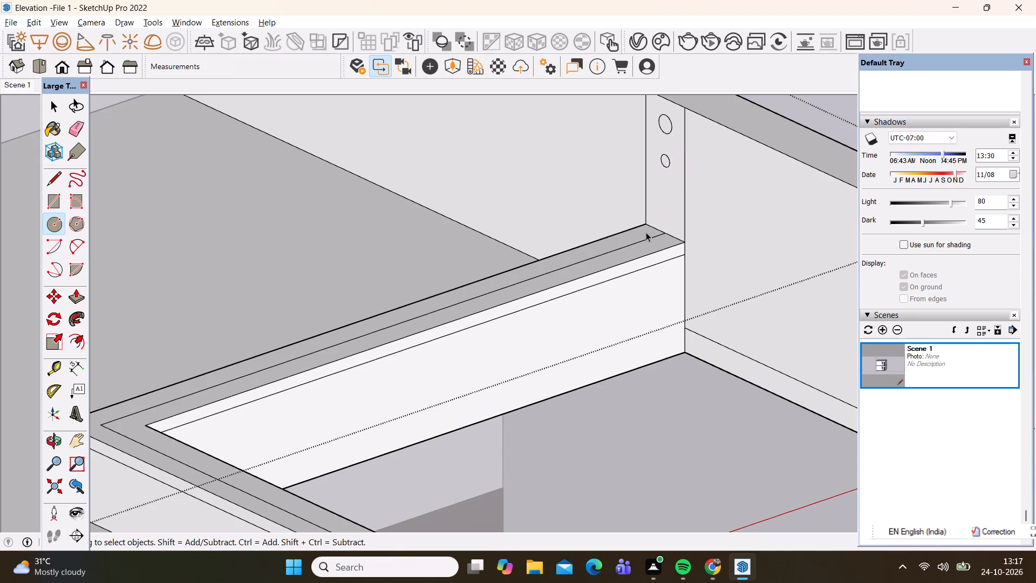
click(646, 238)
scroll(640, 201, down, 5)
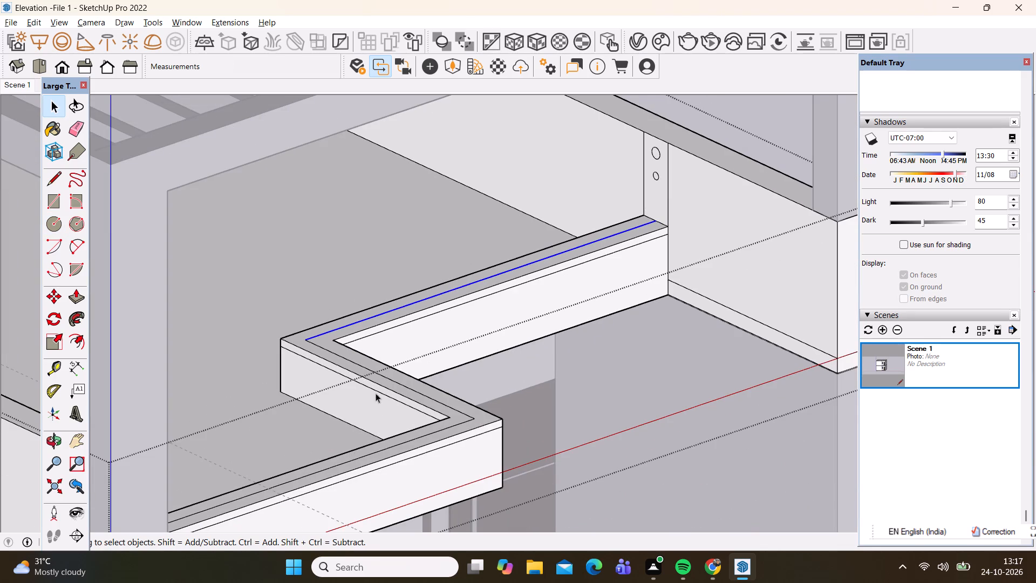
click(393, 382)
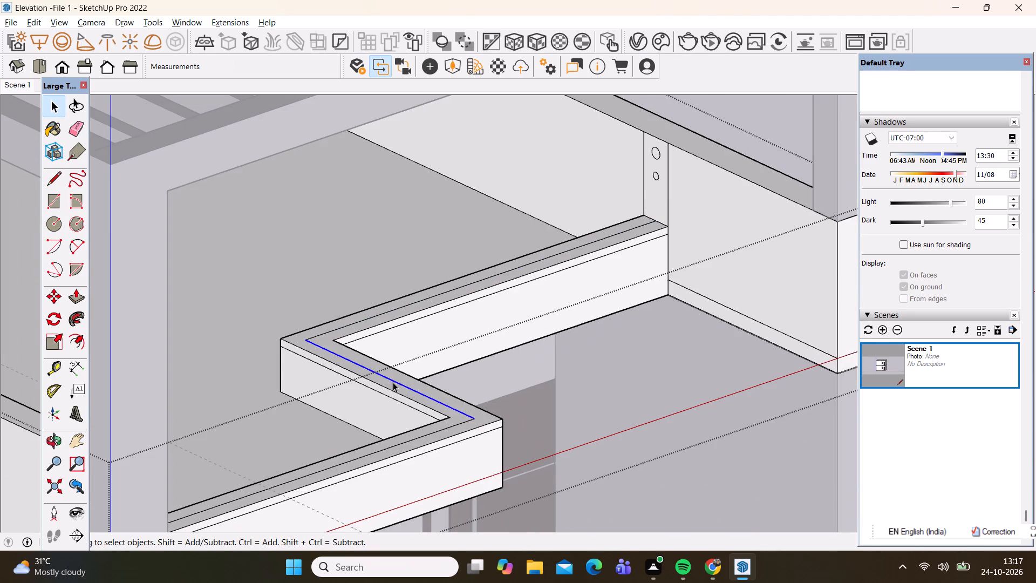
click(364, 318)
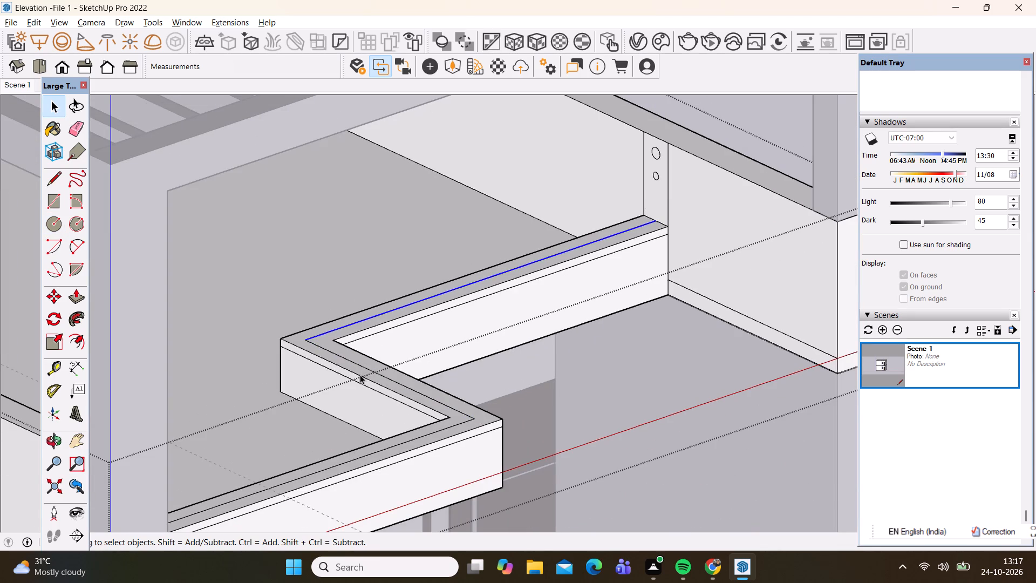
ctrl+click(366, 367)
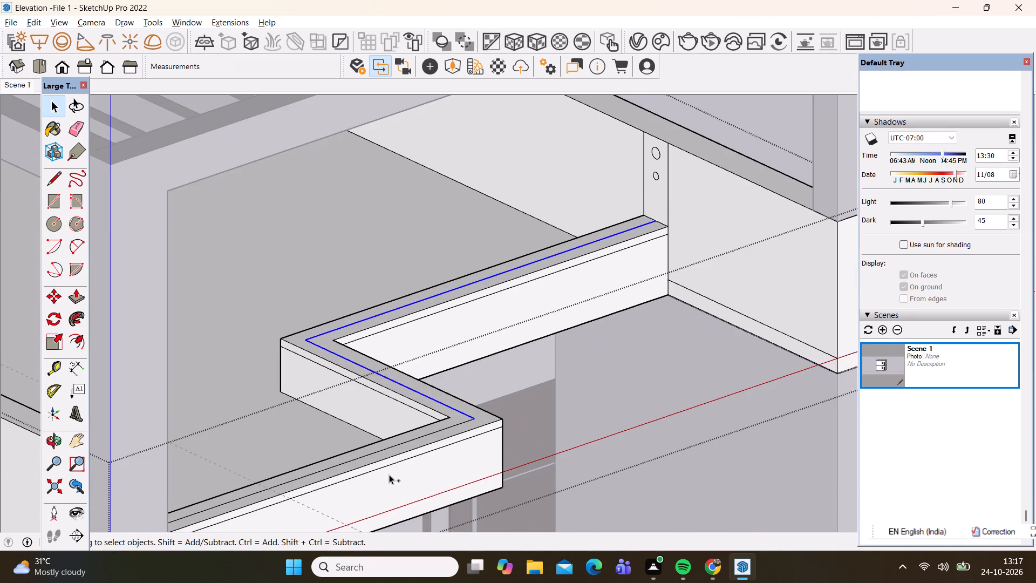
ctrl+click(386, 449)
click(76, 314)
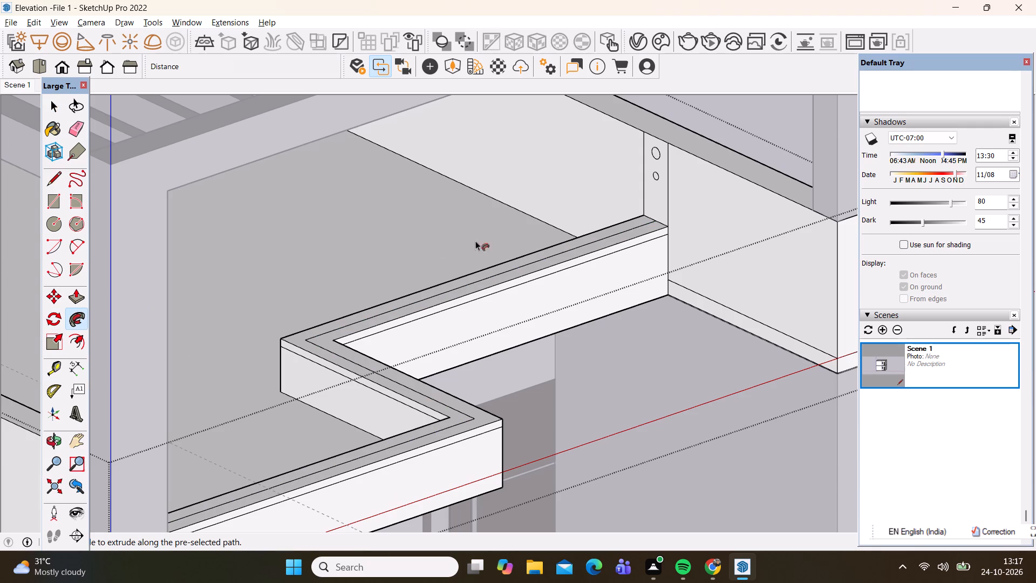
click(654, 155)
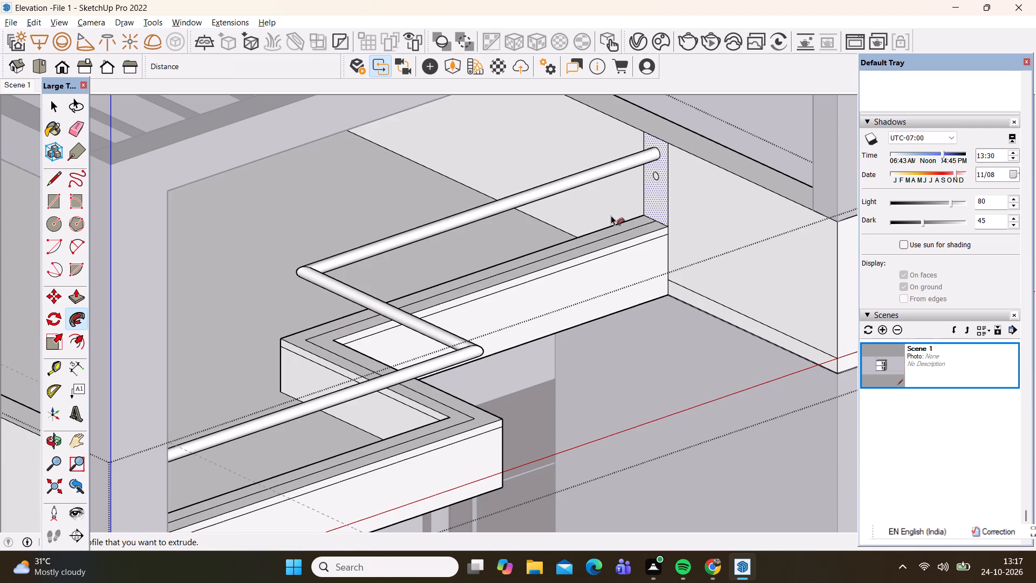
key(space)
Sweep the 1"-radius circle with Follow Me along the same three-segment parapet centre line to form the lower rail.
click(615, 236)
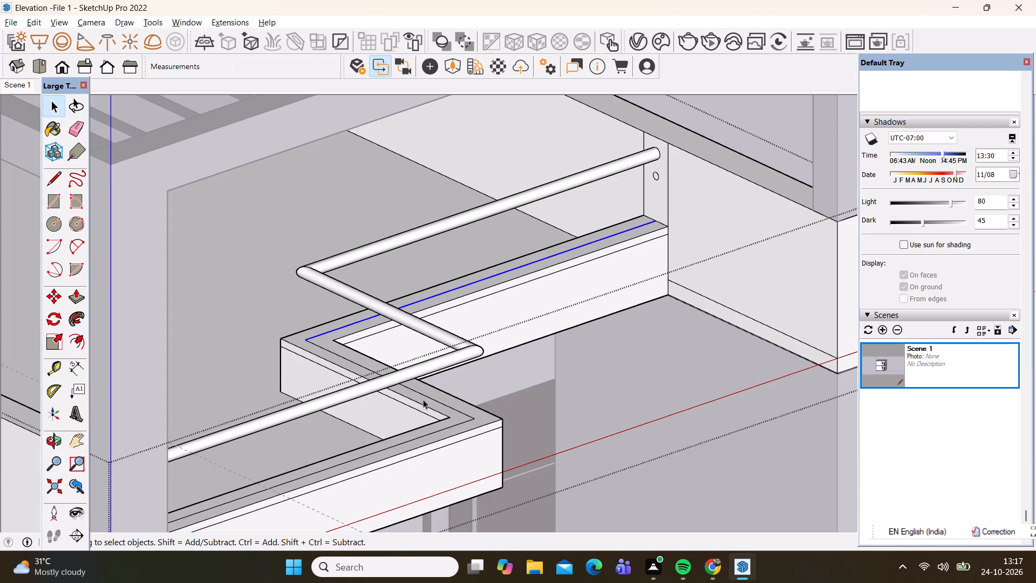
ctrl+click(424, 396)
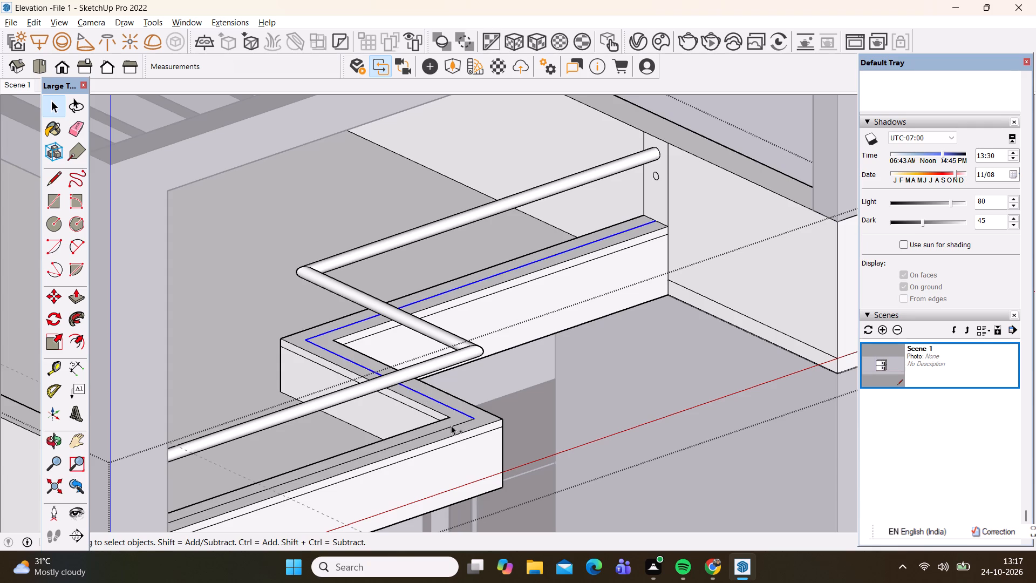
ctrl+click(451, 424)
ctrl+click(451, 427)
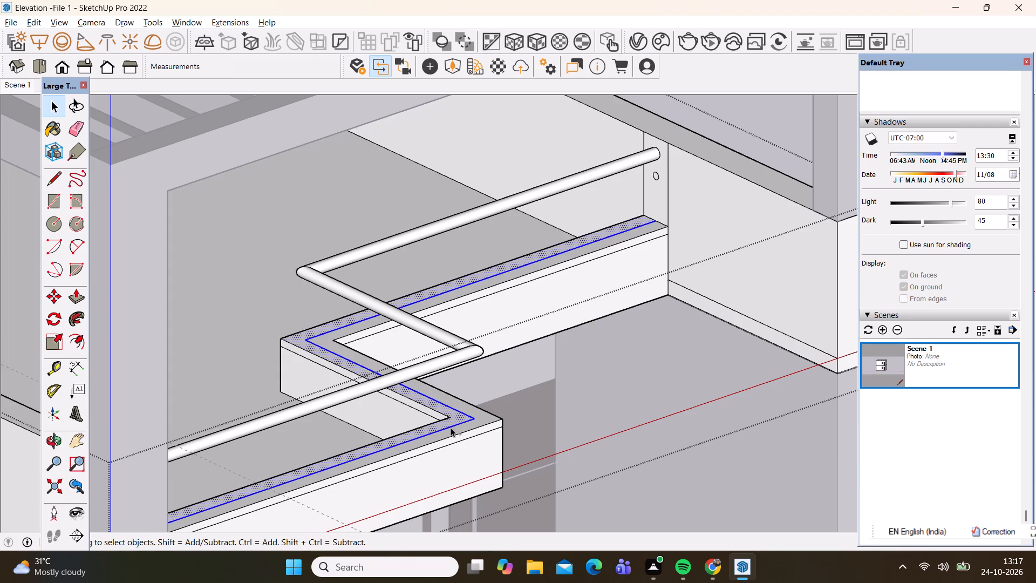
click(458, 423)
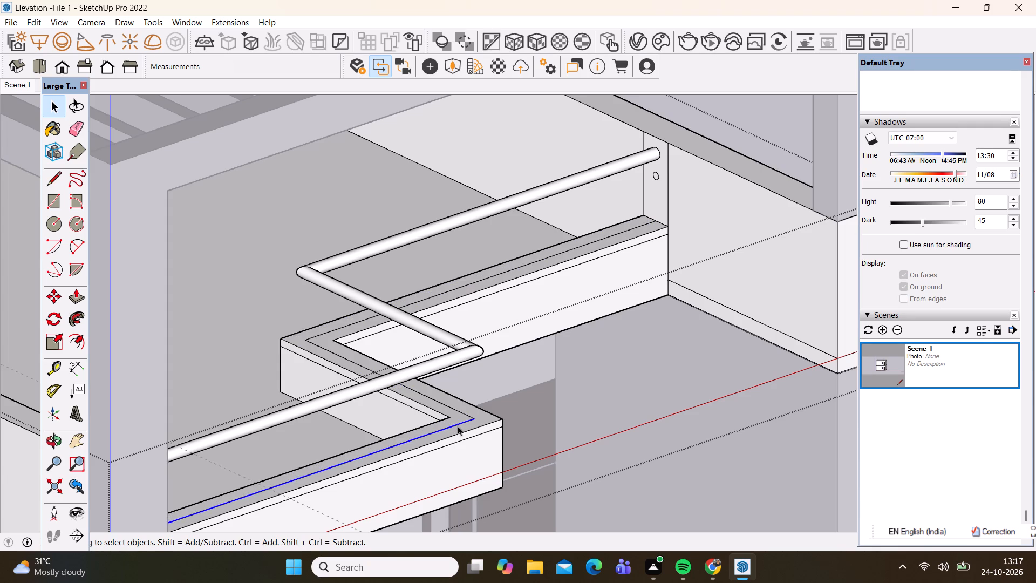
ctrl+click(460, 411)
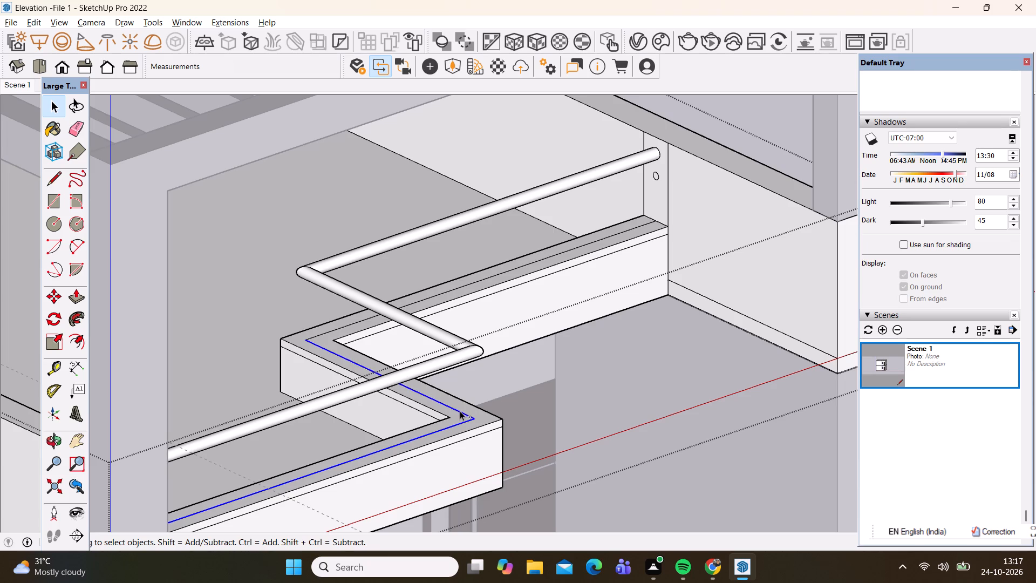
ctrl+click(359, 321)
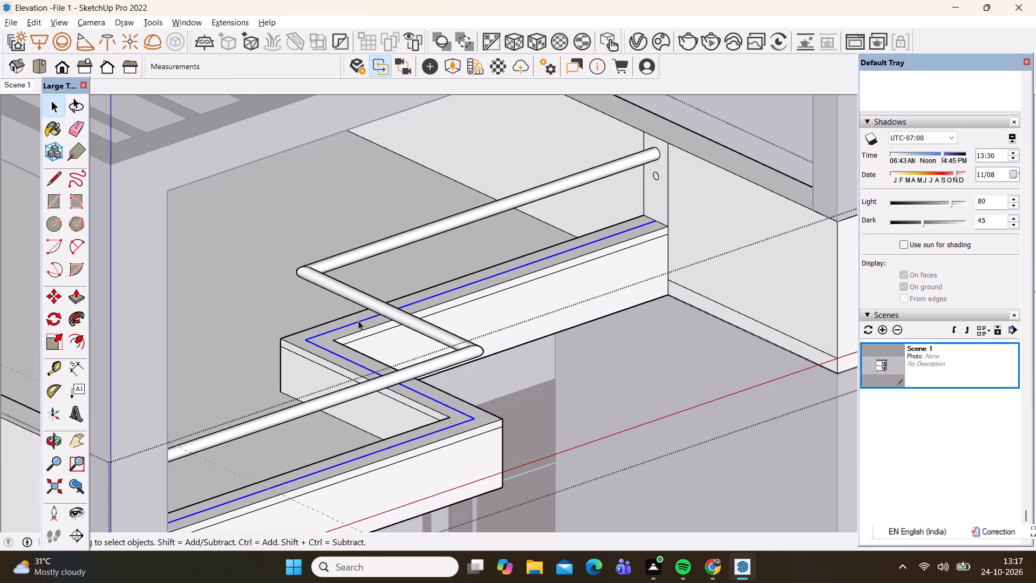
click(74, 318)
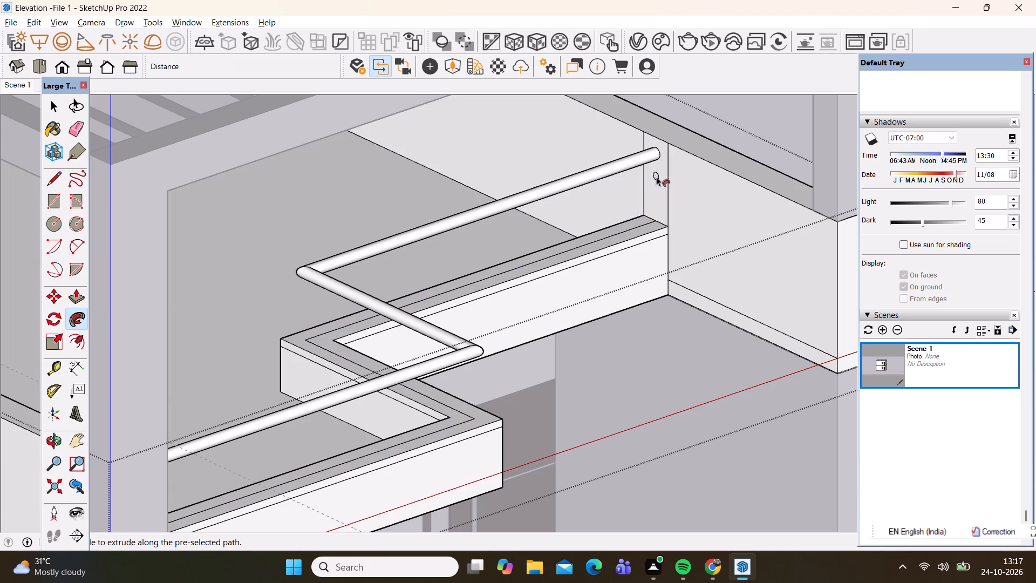
click(656, 177)
key(space)
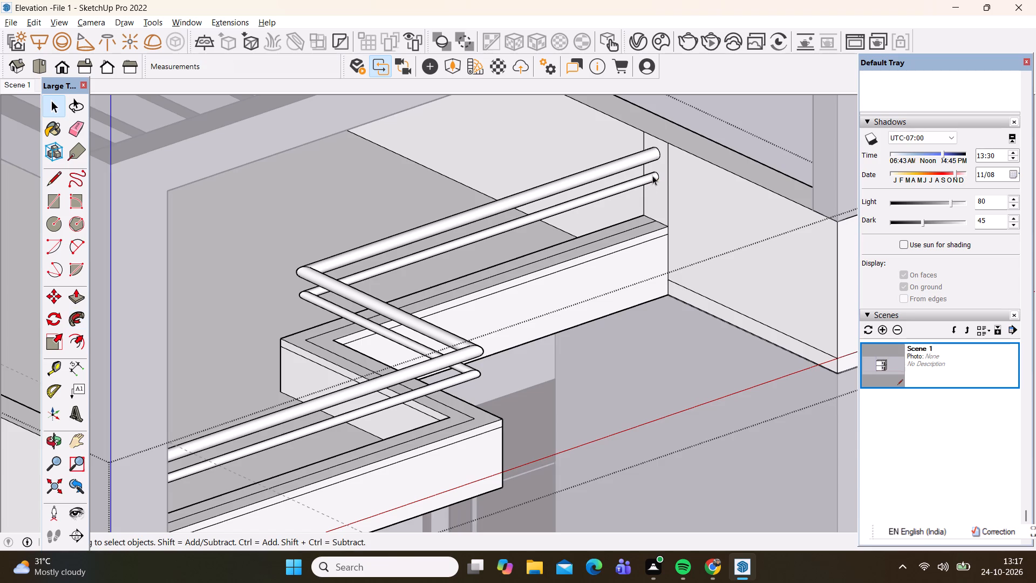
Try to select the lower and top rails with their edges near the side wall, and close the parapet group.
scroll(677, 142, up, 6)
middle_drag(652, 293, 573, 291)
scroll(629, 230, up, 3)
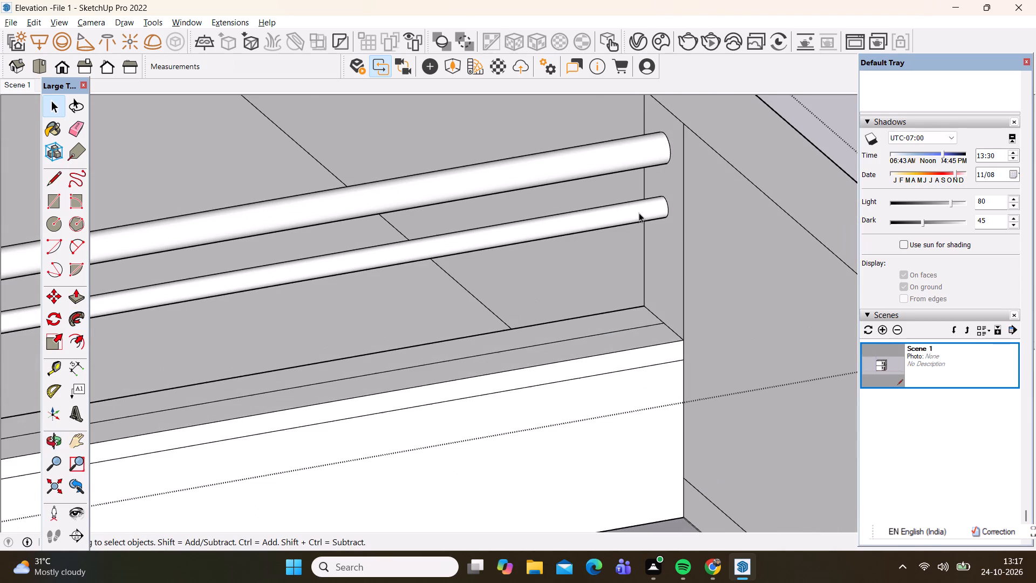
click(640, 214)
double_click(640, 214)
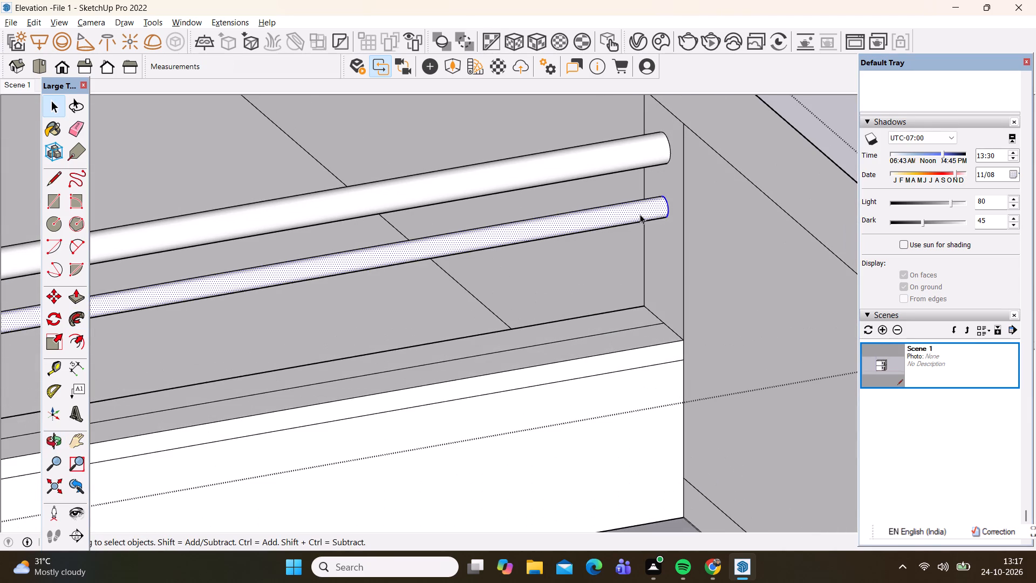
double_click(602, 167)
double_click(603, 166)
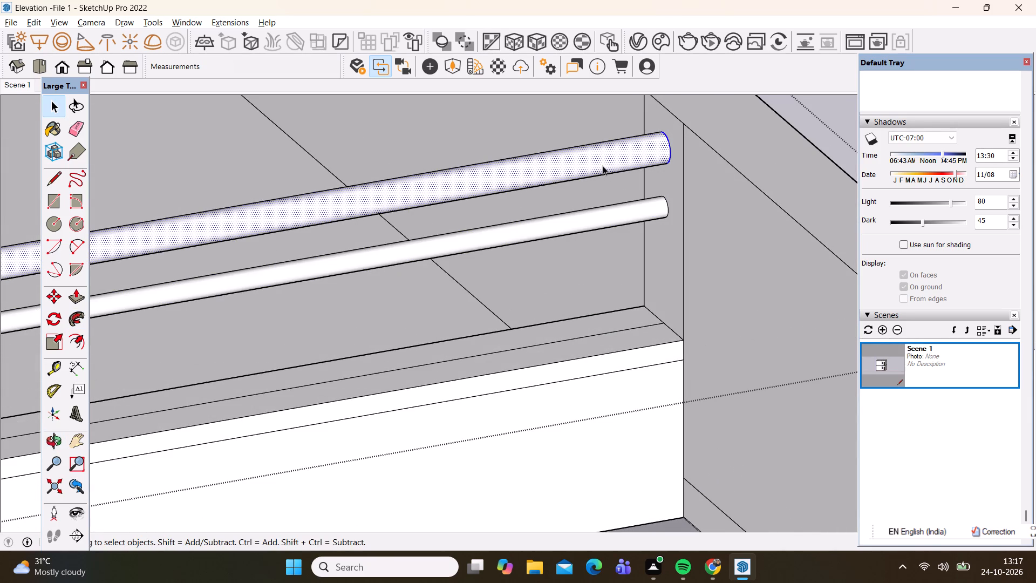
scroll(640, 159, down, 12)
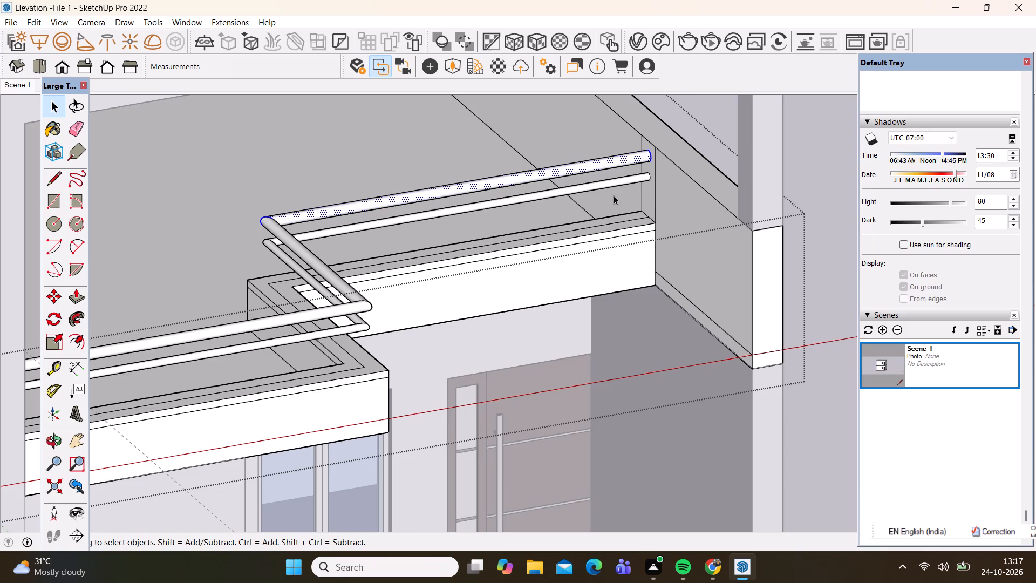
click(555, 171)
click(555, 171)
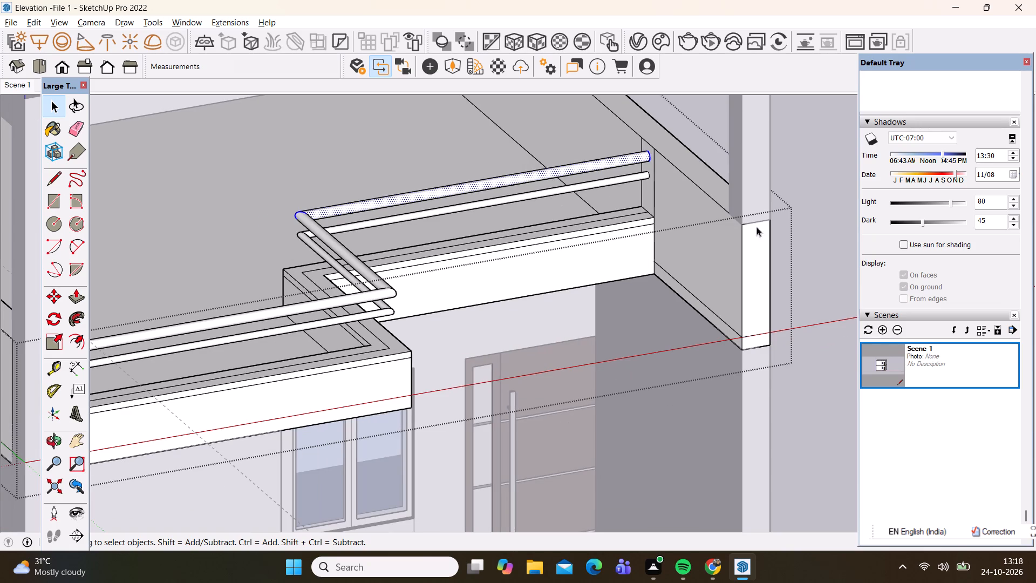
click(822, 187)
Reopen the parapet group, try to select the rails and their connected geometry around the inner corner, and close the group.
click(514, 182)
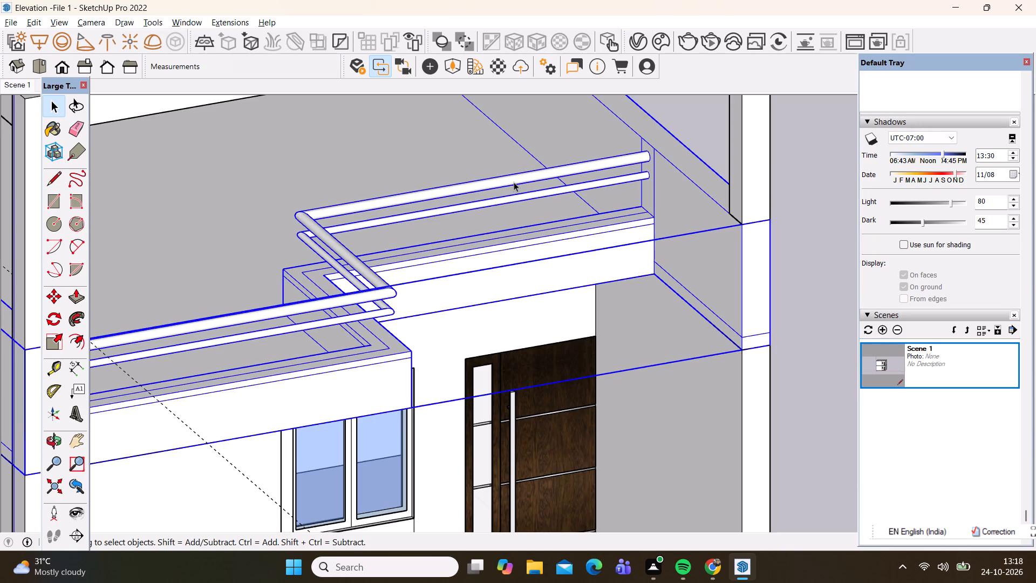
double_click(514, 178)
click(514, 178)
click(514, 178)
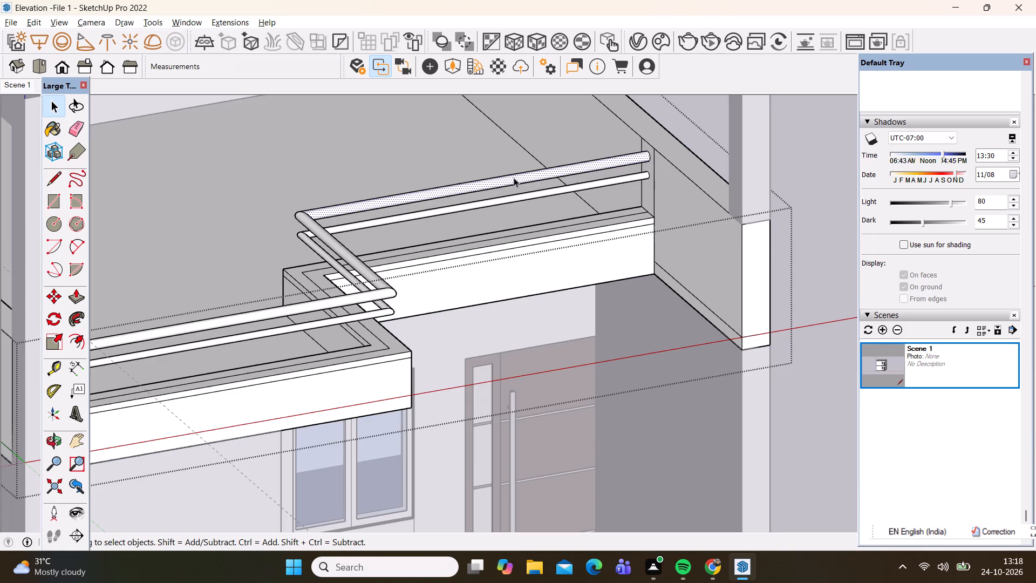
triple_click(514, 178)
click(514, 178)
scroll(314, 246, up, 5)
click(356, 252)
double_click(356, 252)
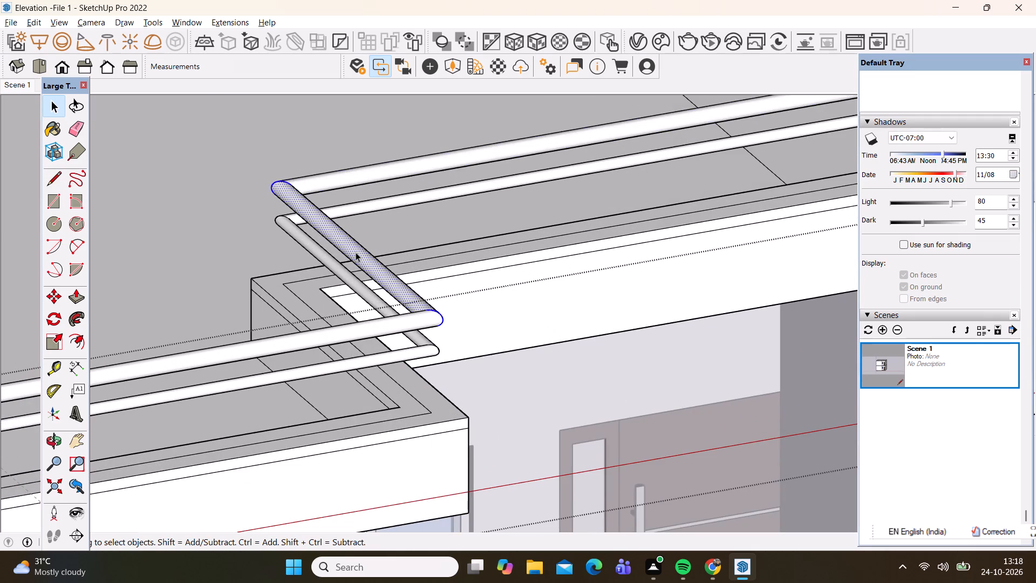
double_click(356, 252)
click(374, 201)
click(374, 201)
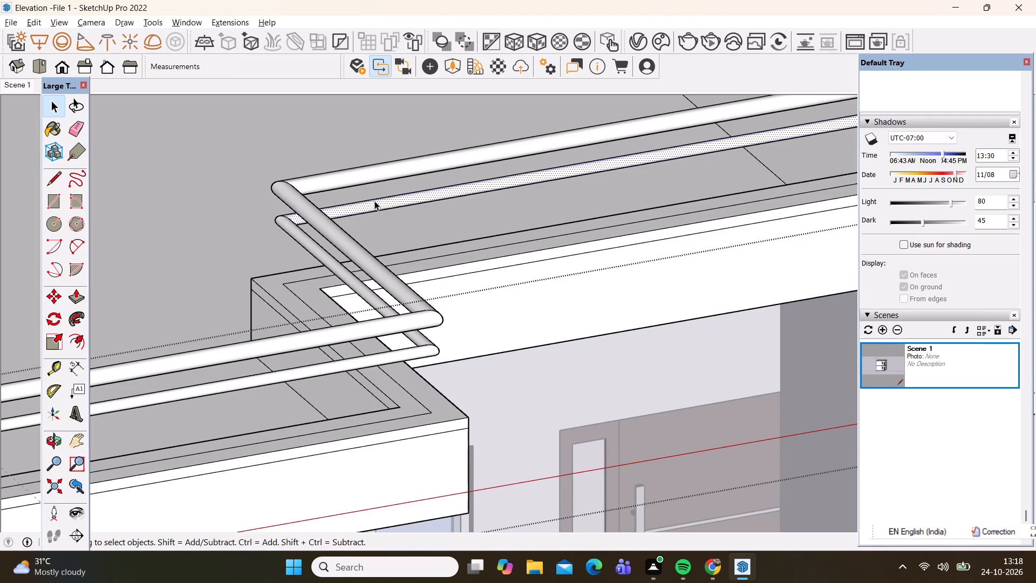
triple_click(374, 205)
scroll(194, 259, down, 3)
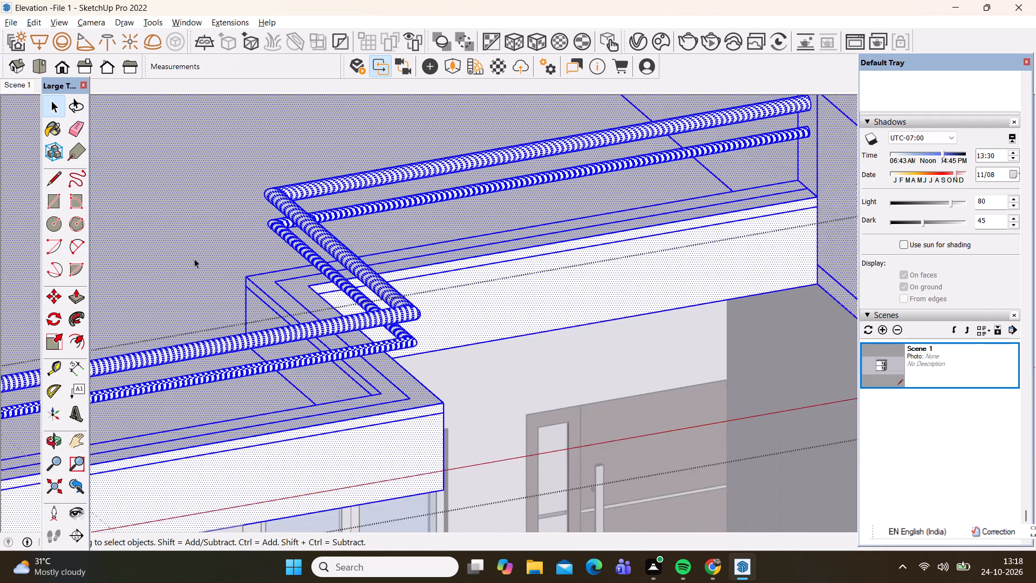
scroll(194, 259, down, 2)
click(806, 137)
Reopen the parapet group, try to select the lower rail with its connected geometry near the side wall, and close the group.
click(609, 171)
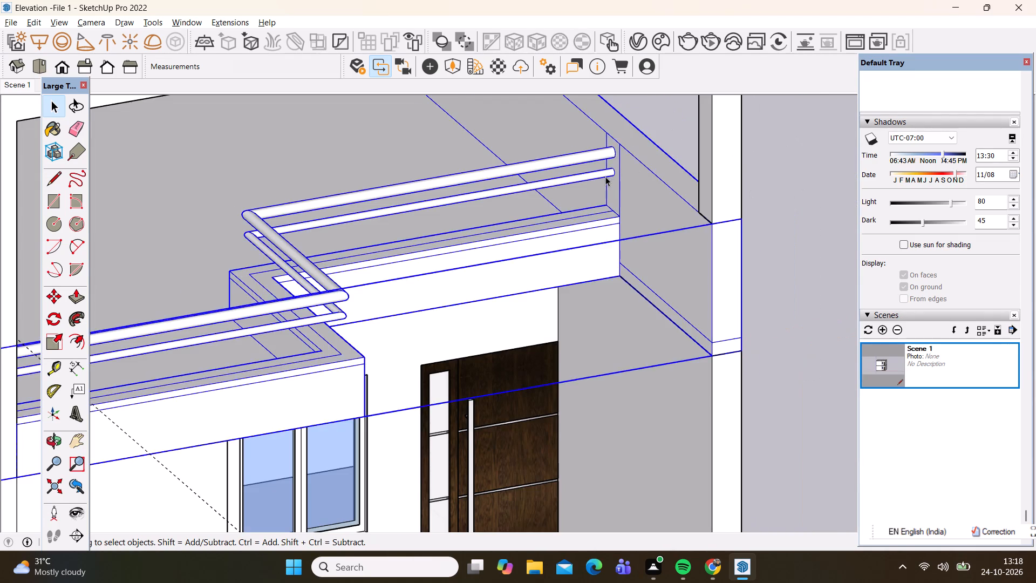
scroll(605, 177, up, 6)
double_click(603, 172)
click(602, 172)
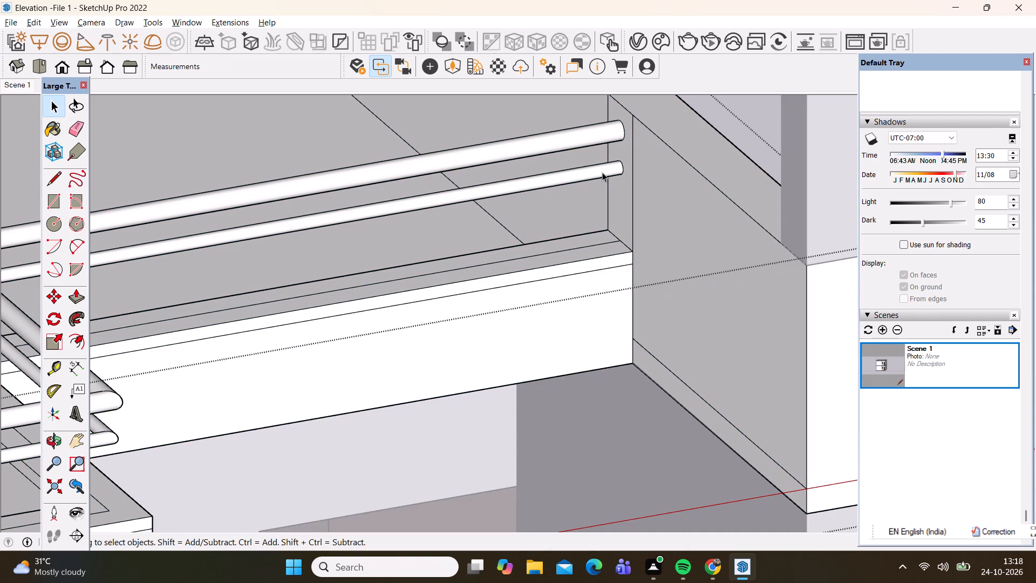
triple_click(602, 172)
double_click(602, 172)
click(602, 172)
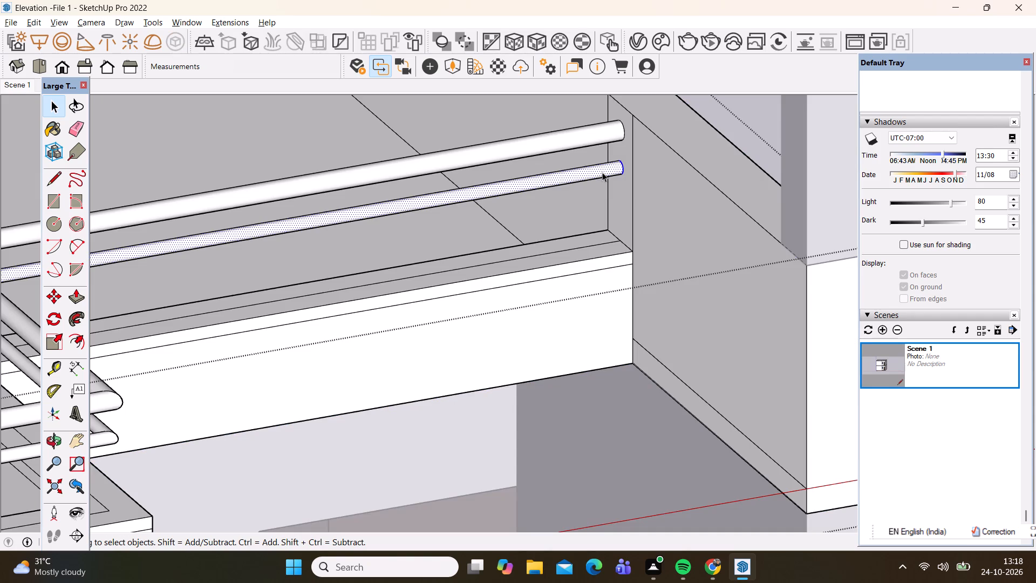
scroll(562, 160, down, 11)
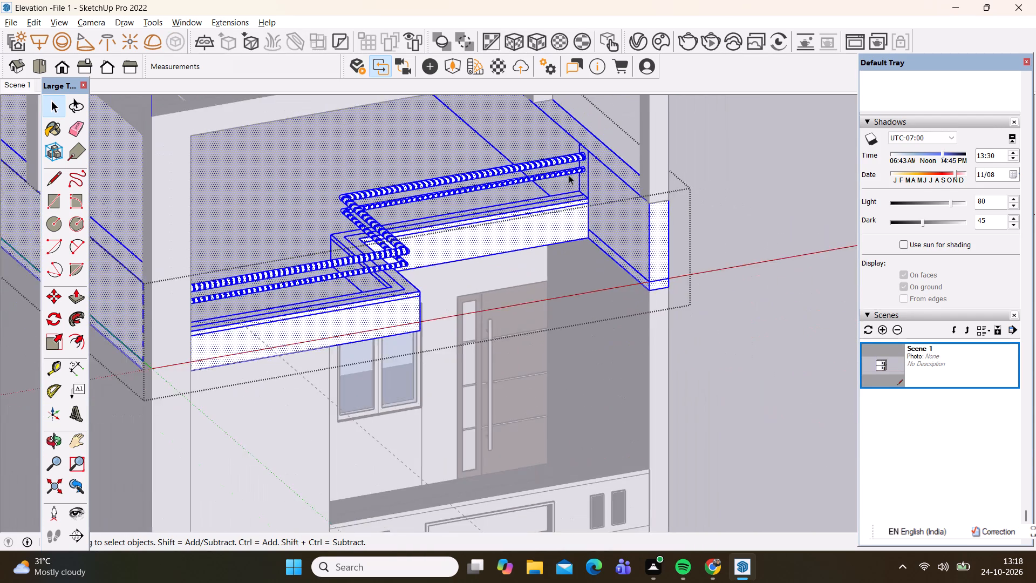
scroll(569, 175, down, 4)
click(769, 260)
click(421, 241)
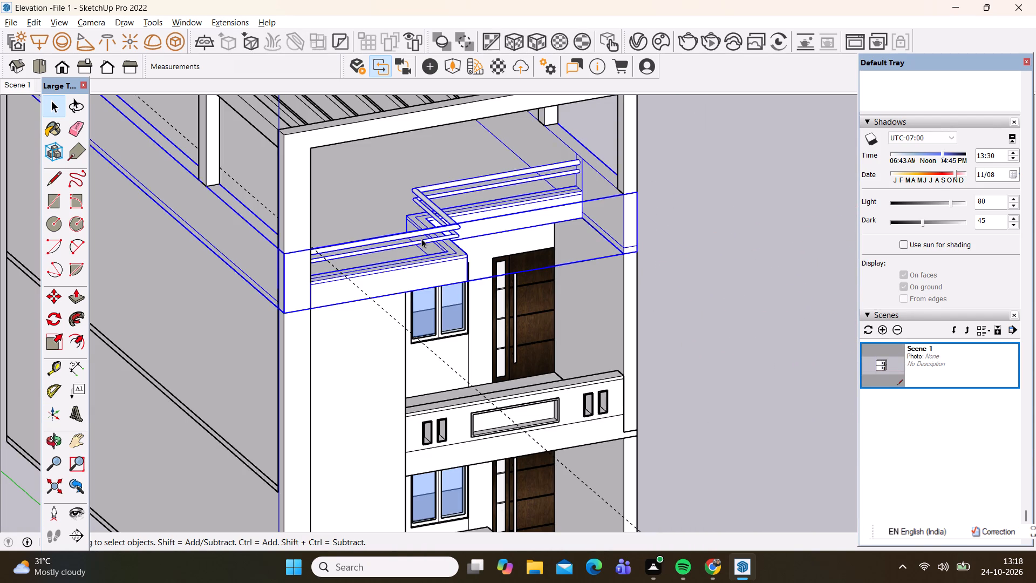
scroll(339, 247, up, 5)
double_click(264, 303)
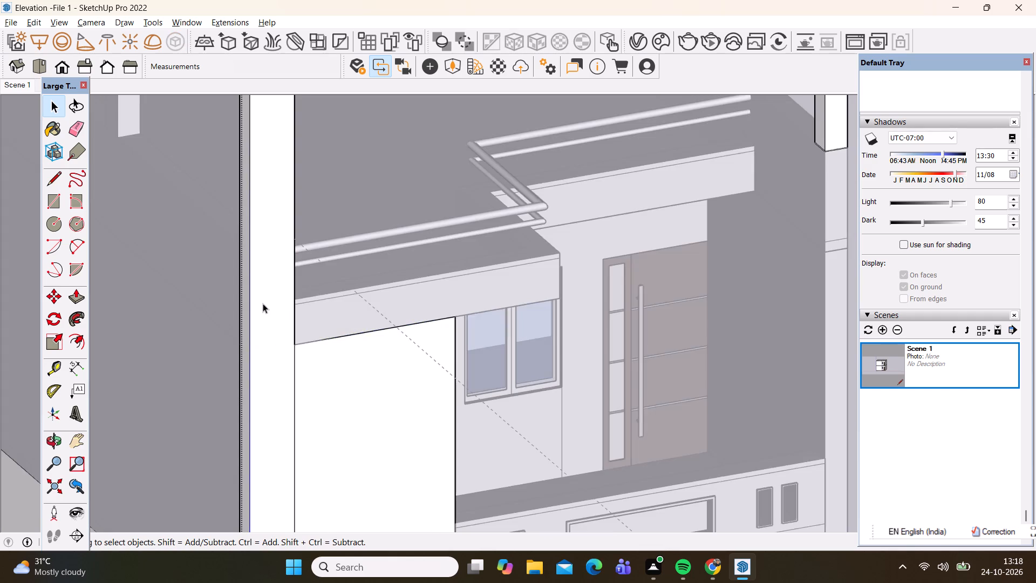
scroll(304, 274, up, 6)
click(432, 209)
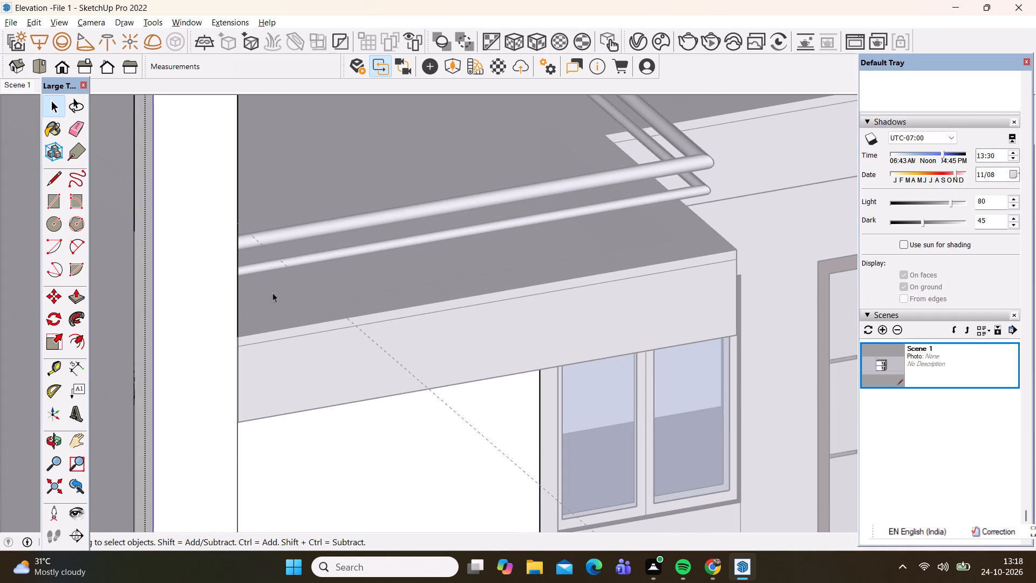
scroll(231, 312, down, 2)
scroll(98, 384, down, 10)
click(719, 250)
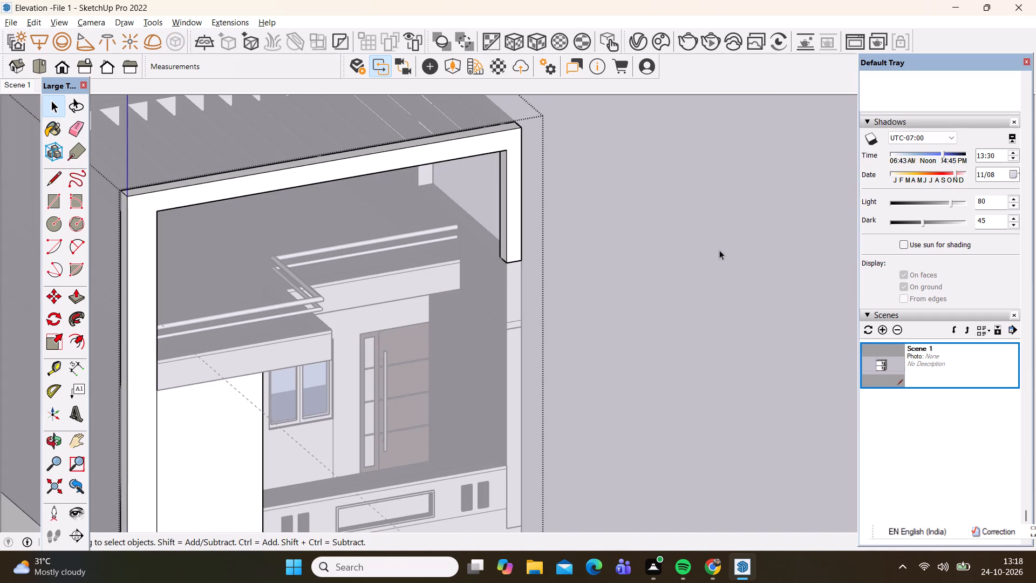
Open the parapet group and group the lower rail together with all its connected geometry.
click(434, 281)
scroll(389, 283, up, 4)
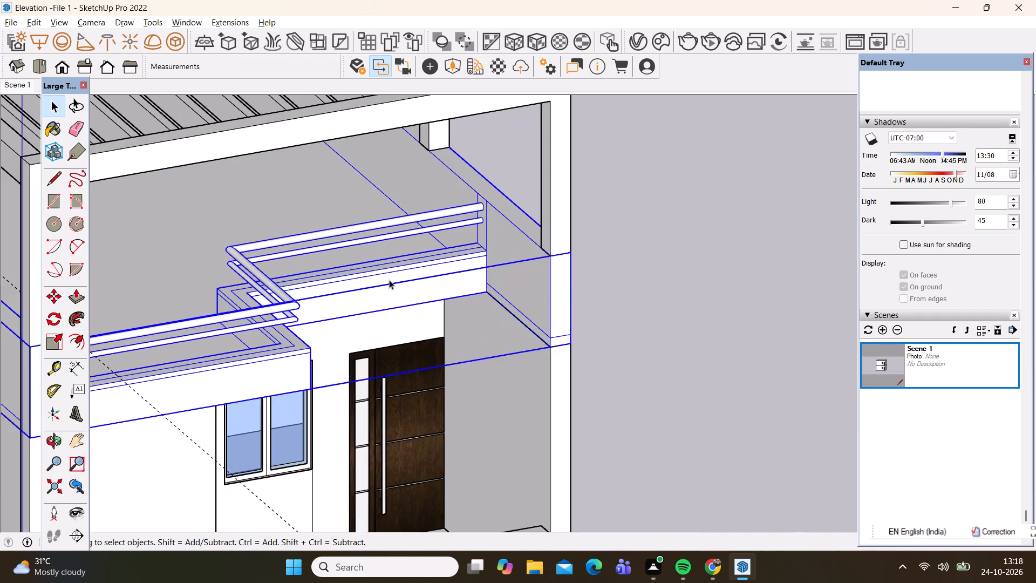
scroll(389, 280, up, 2)
scroll(442, 189, up, 4)
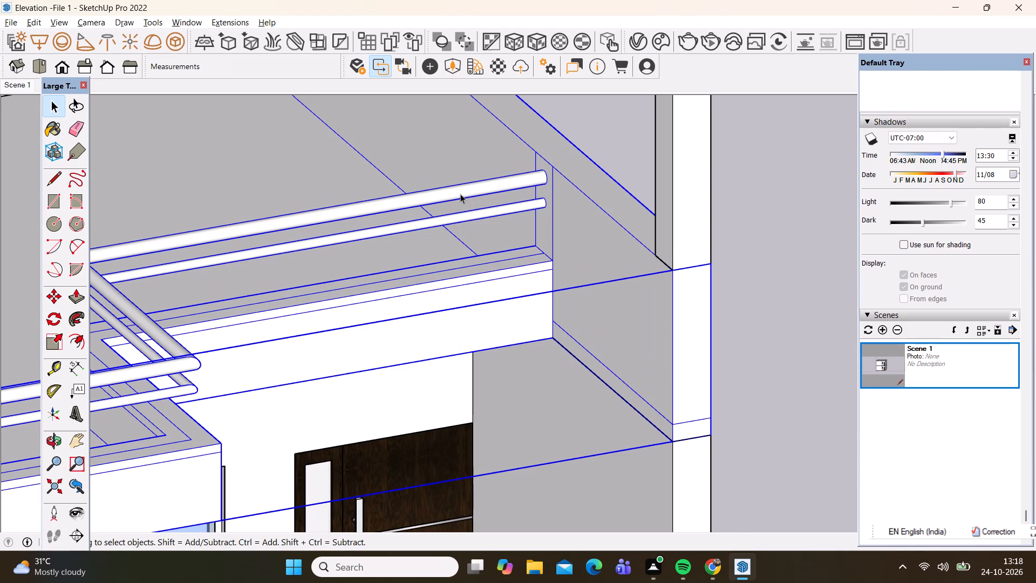
right_click(460, 194)
click(426, 226)
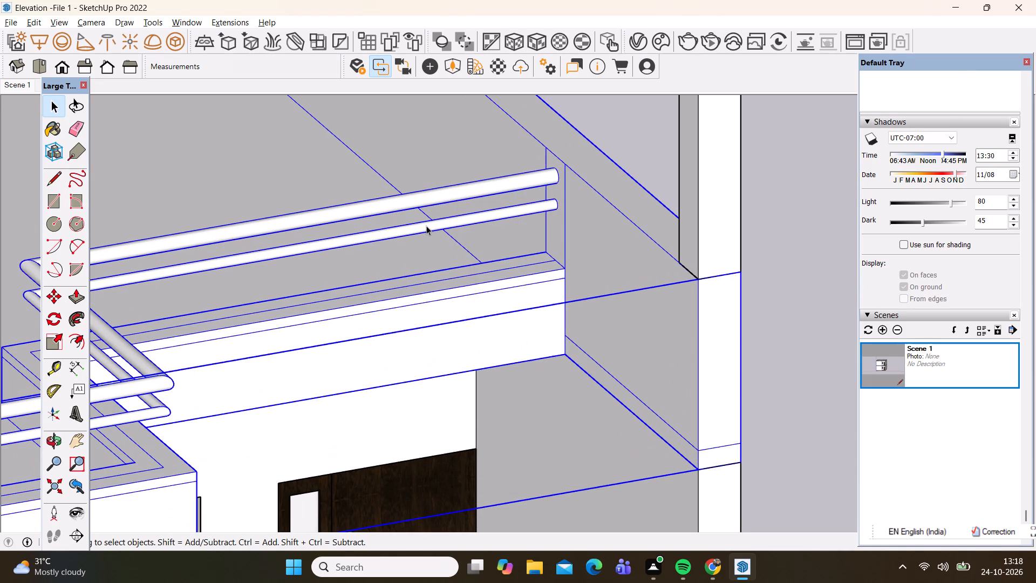
double_click(426, 226)
right_click(425, 225)
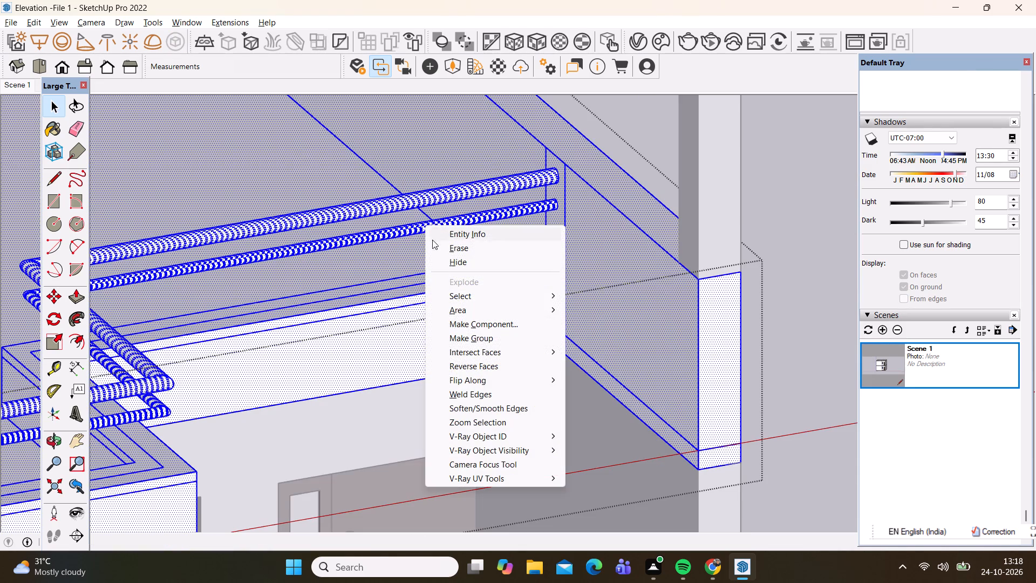
click(457, 337)
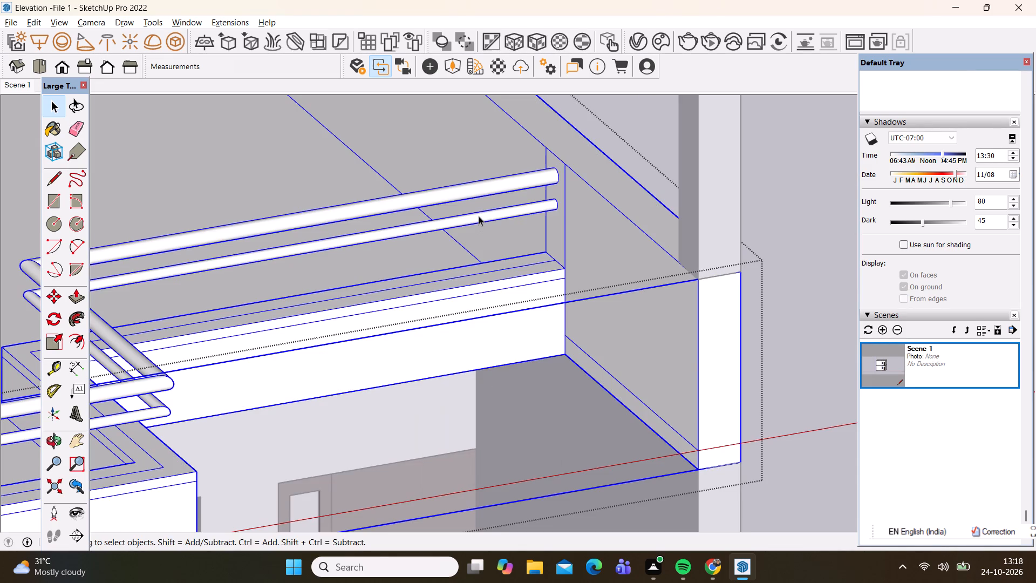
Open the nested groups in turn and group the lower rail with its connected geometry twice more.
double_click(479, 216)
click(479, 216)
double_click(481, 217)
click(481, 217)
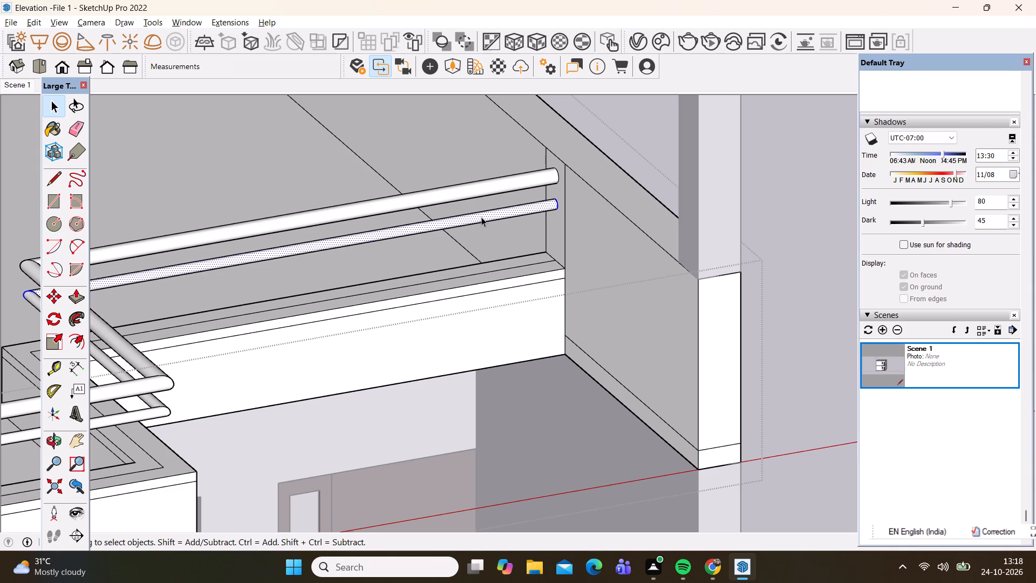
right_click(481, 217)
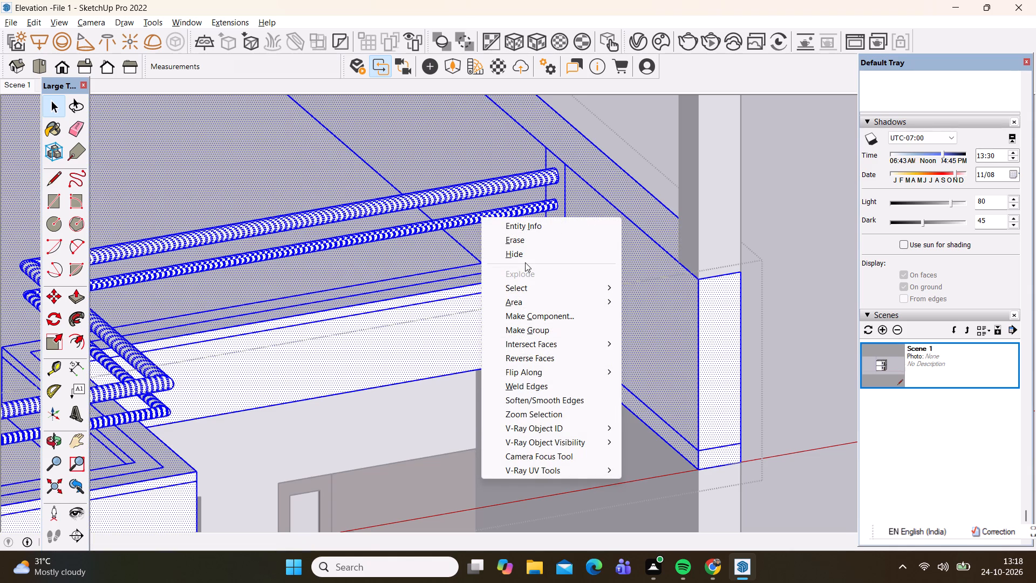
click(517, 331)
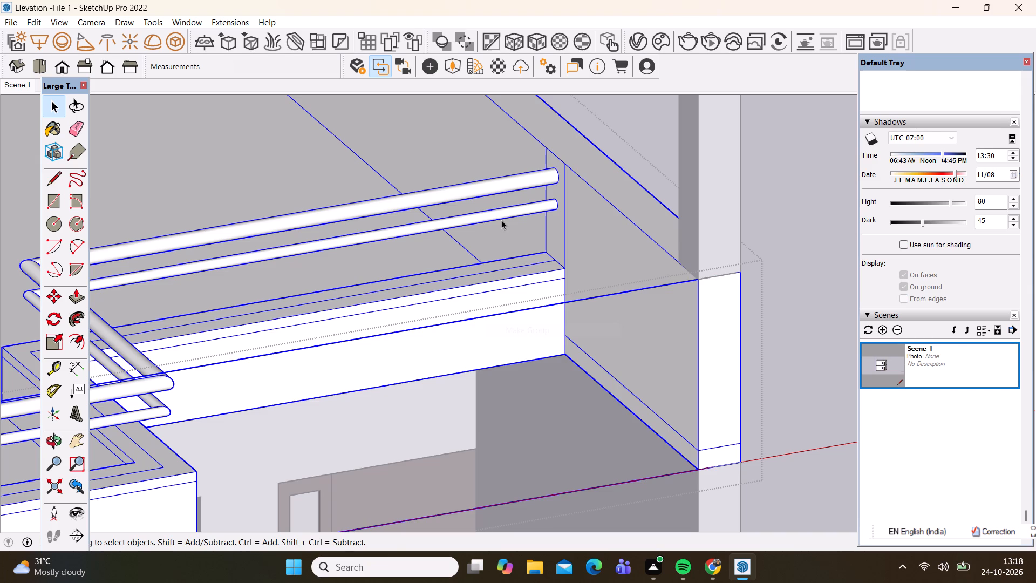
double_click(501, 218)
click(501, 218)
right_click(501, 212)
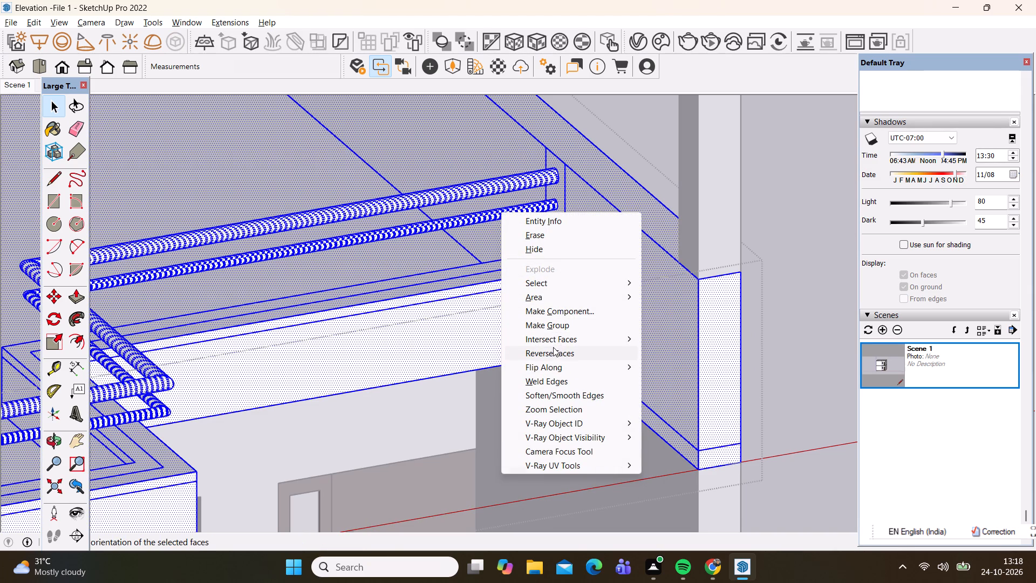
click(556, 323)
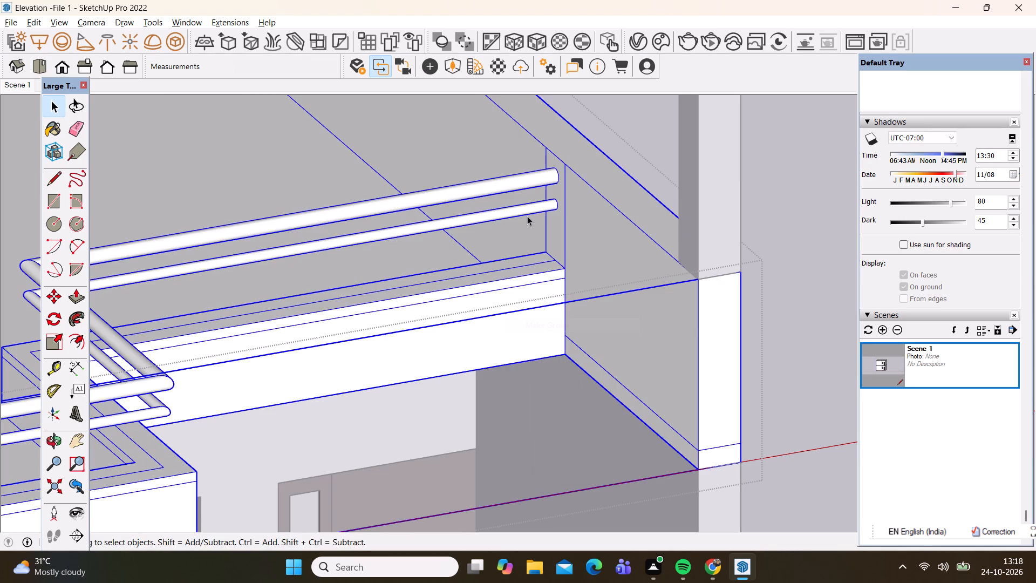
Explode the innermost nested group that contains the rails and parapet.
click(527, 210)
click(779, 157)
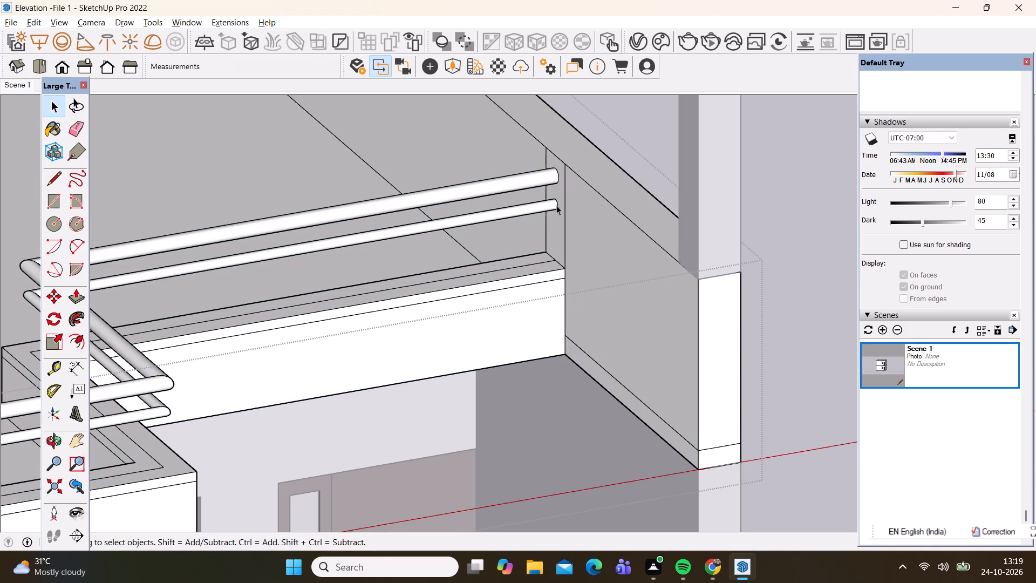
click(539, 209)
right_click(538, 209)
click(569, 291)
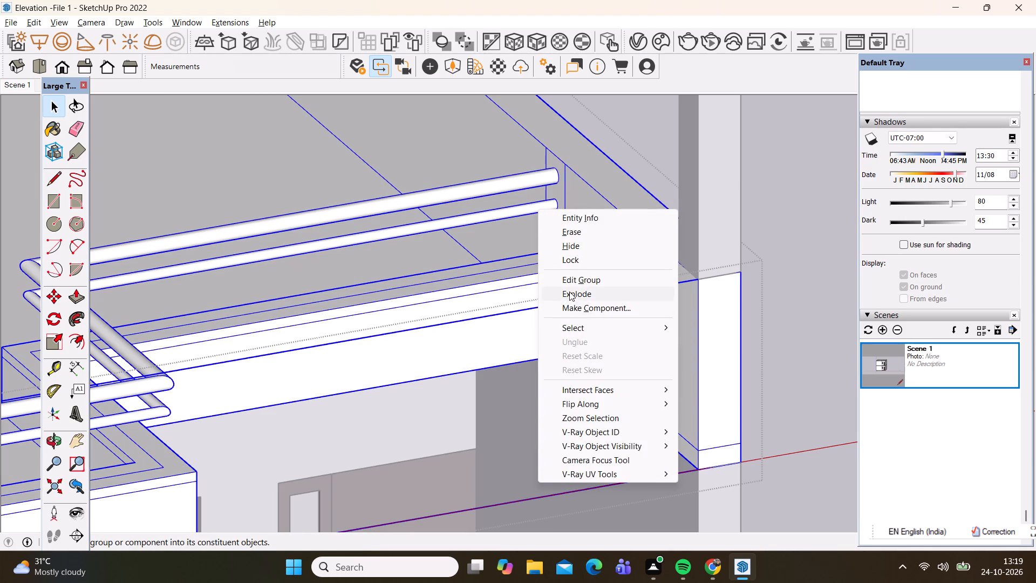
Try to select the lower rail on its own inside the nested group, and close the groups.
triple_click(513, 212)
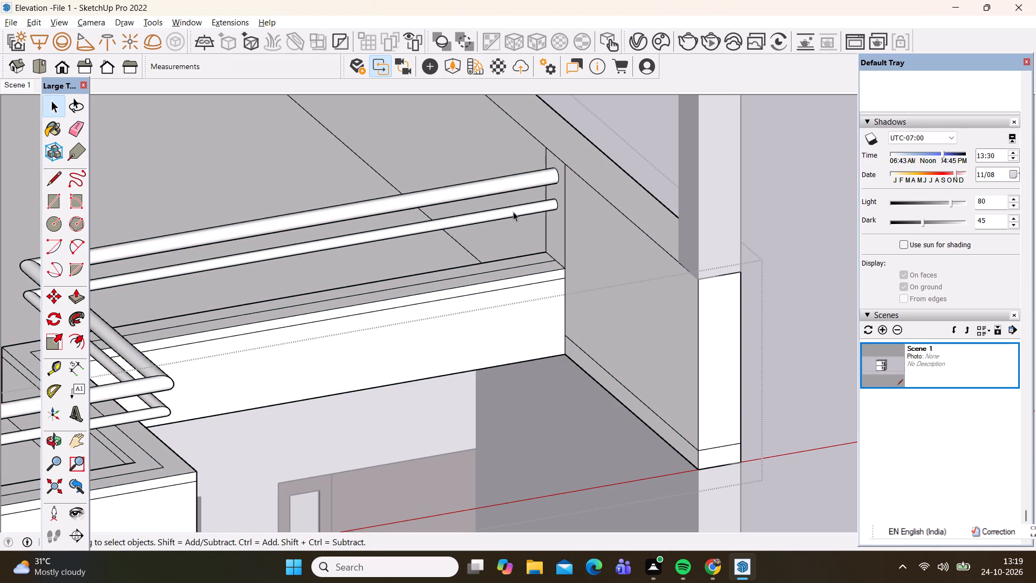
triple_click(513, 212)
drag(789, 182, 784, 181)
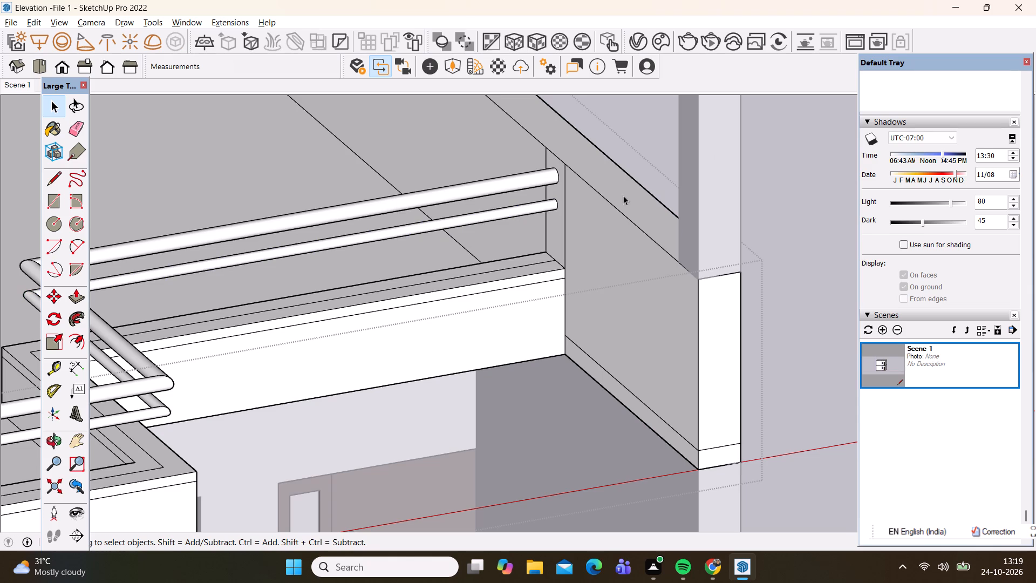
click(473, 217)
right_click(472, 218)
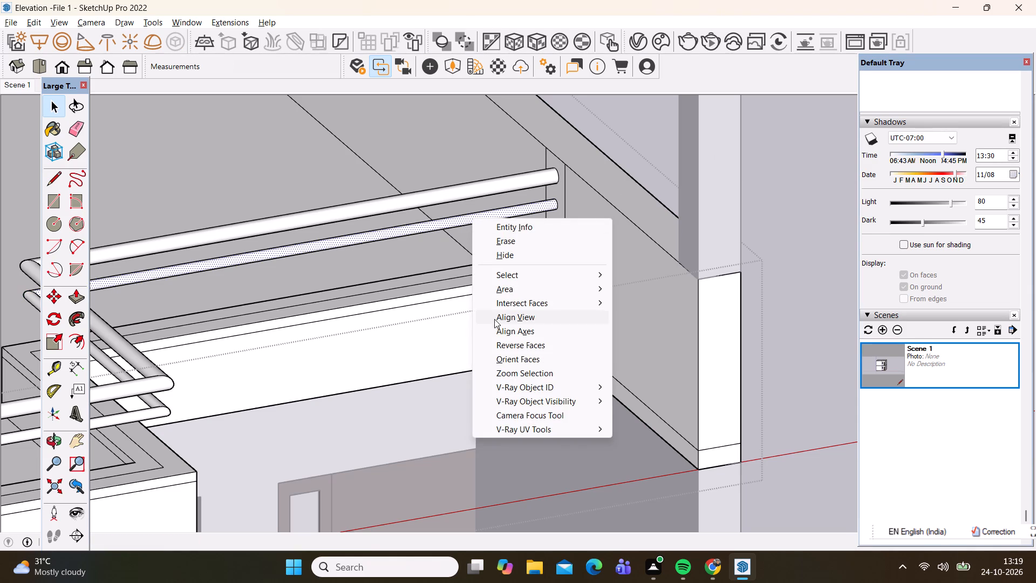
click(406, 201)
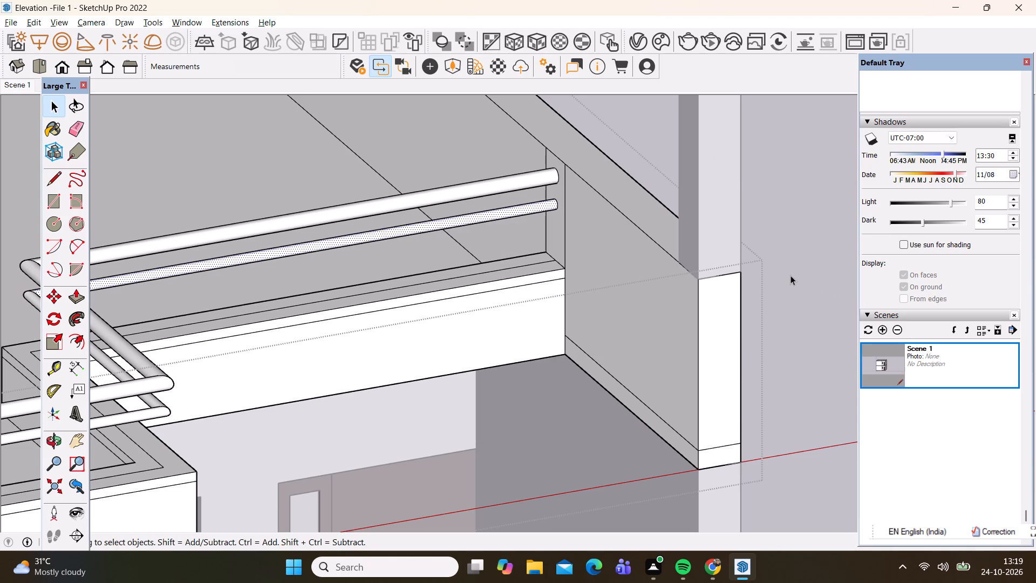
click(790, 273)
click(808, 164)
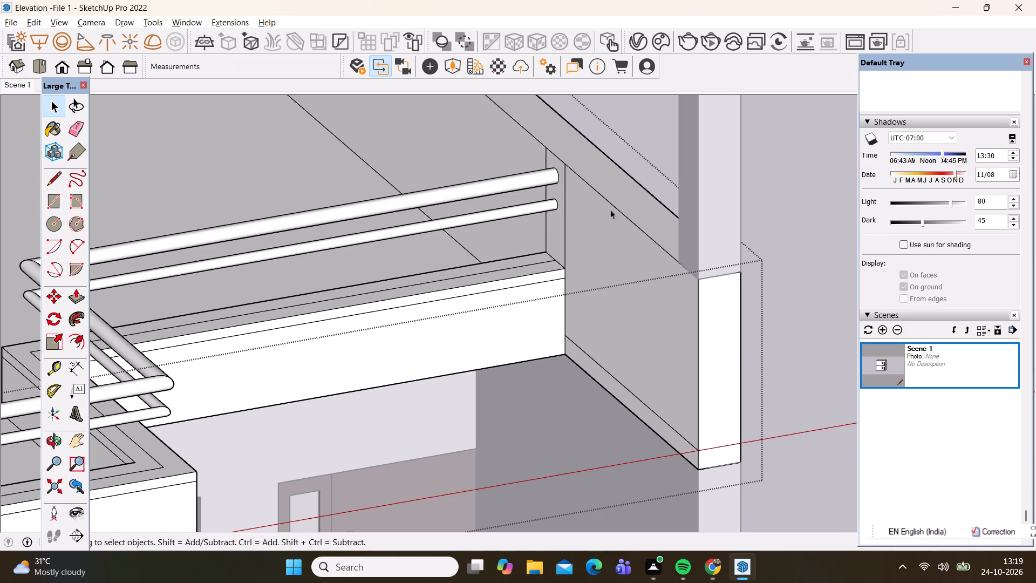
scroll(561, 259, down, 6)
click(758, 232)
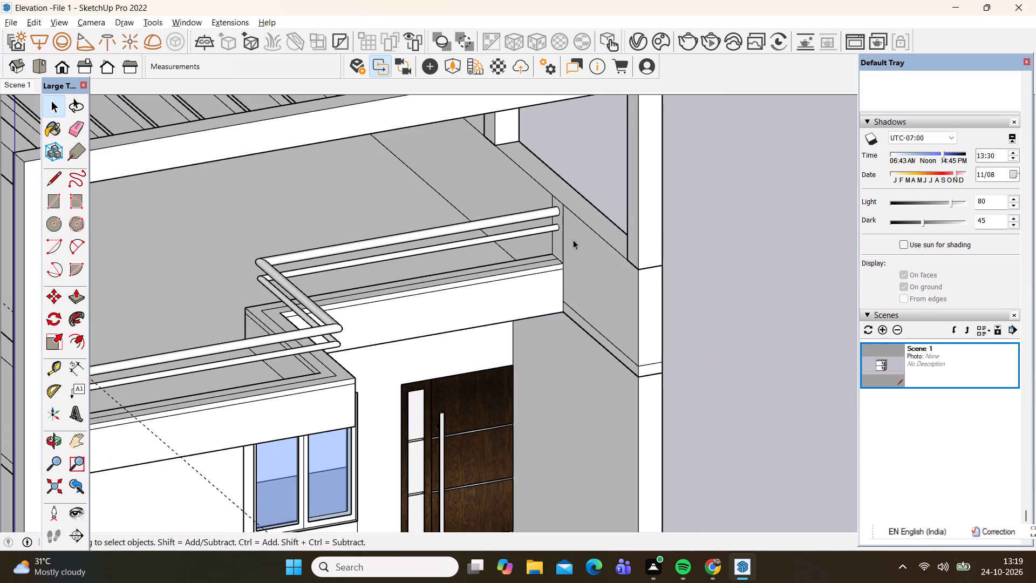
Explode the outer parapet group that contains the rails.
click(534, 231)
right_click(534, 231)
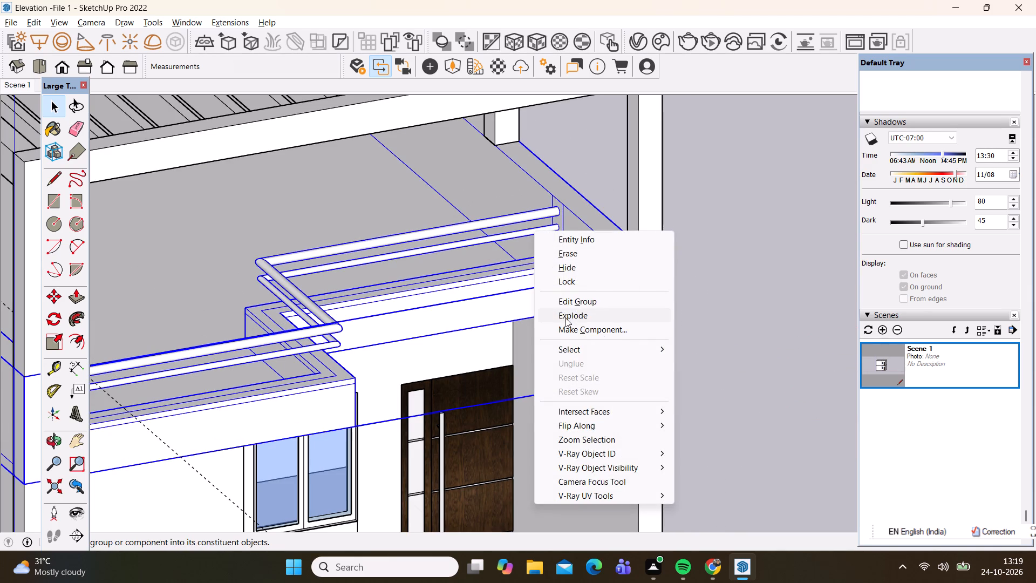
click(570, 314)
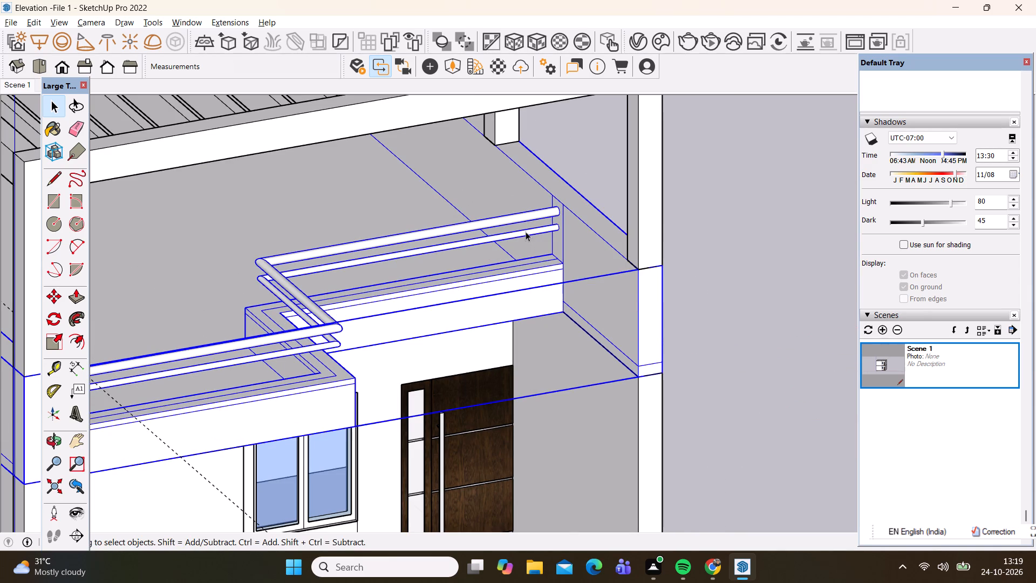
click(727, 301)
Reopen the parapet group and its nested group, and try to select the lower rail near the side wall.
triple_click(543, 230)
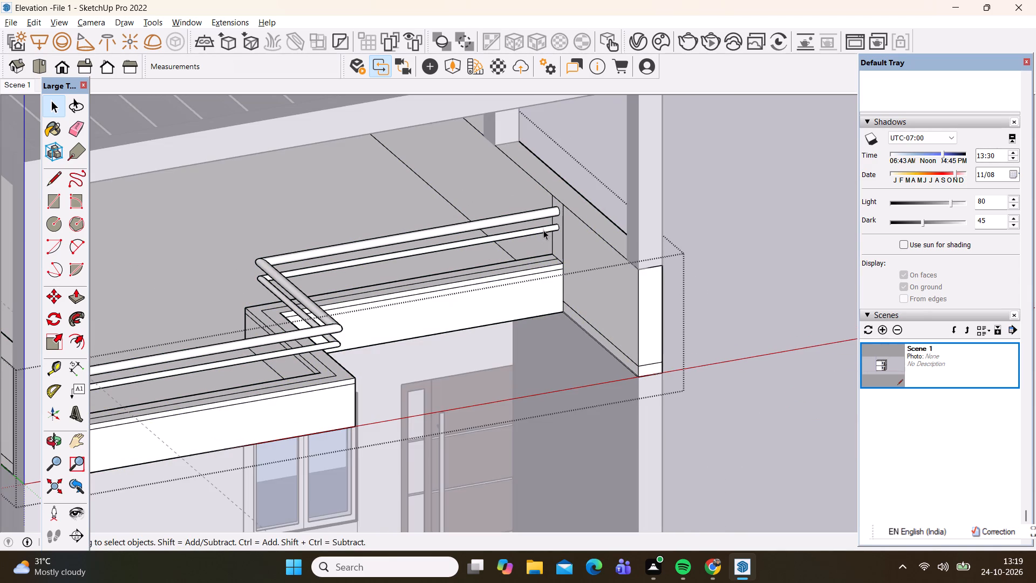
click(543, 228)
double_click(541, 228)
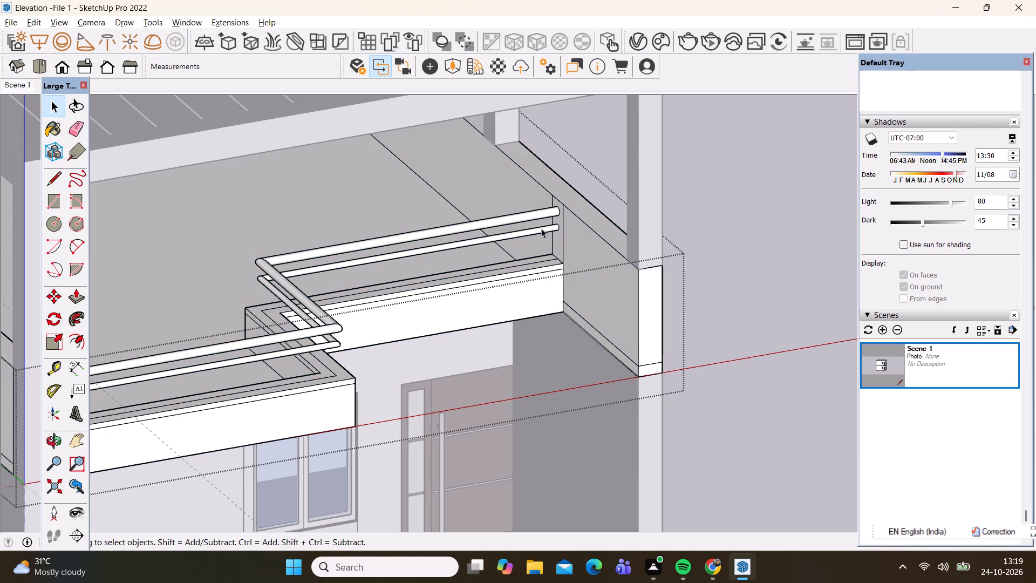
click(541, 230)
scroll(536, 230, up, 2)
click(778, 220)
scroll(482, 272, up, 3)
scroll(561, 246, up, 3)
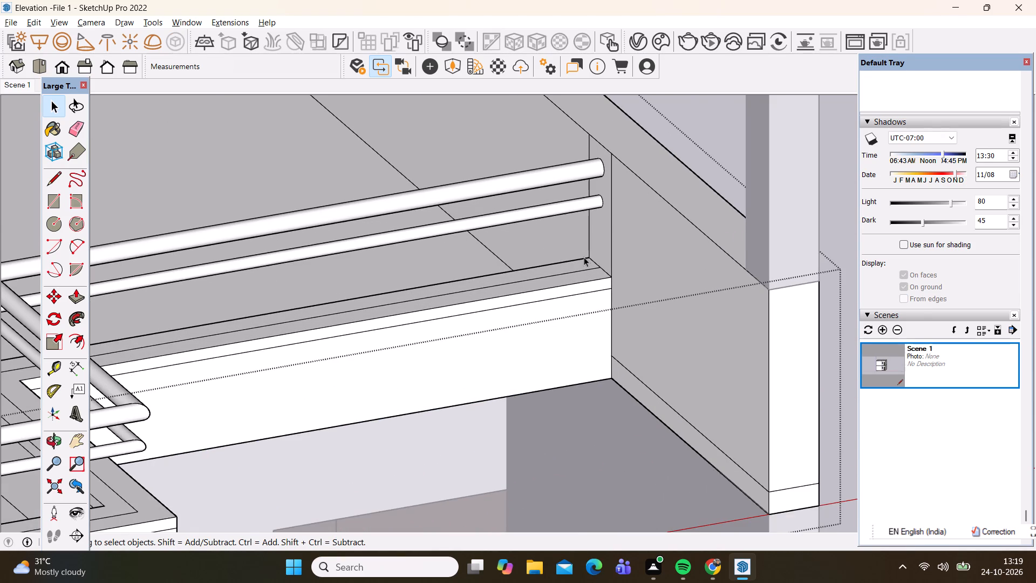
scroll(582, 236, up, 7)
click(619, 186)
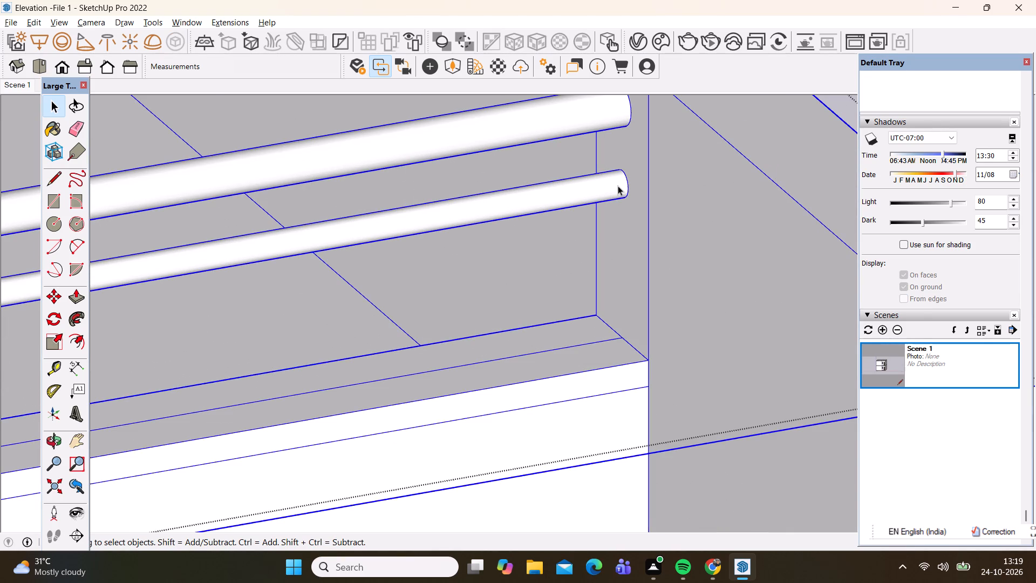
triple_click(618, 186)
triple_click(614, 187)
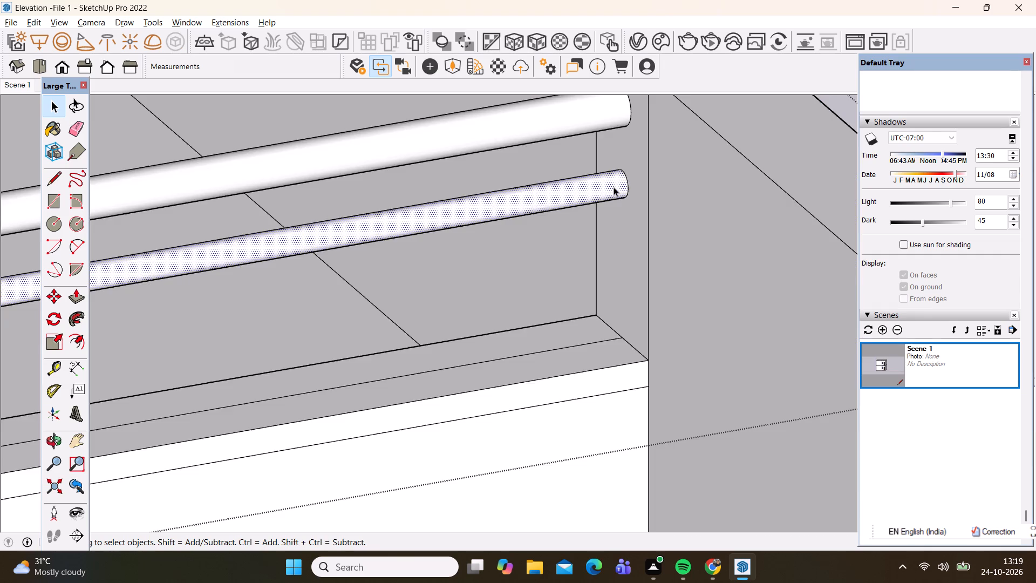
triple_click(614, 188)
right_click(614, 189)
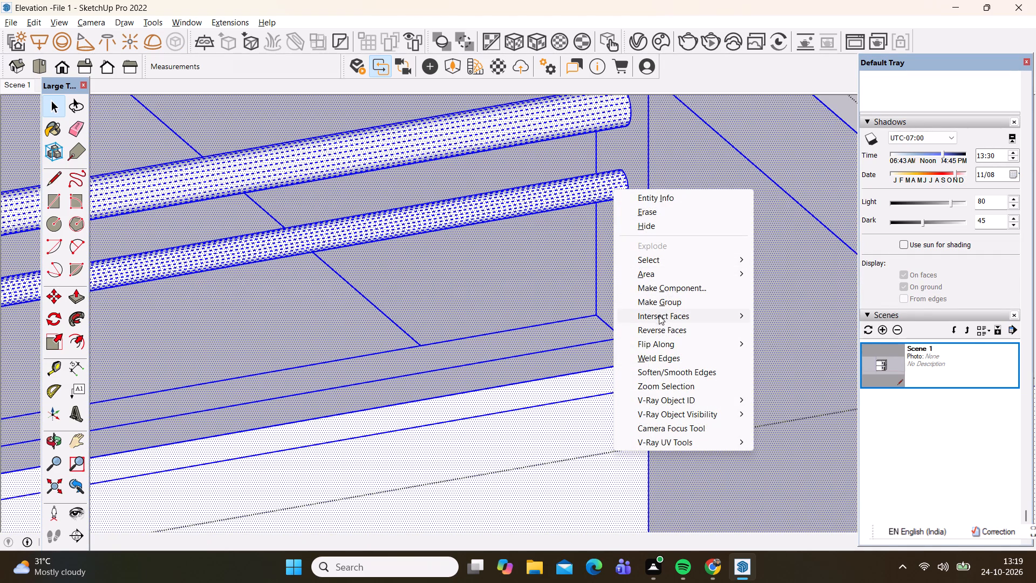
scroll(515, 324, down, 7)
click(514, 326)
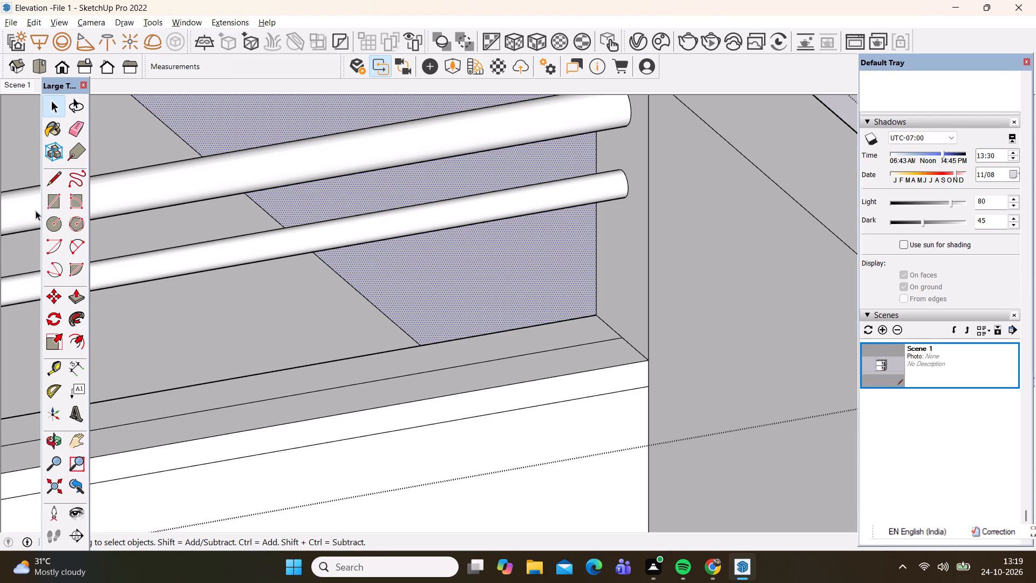
Draw two 1"-radius circles on the side wall, one above the other below the lower rail, in line with the parapet centre line.
click(60, 222)
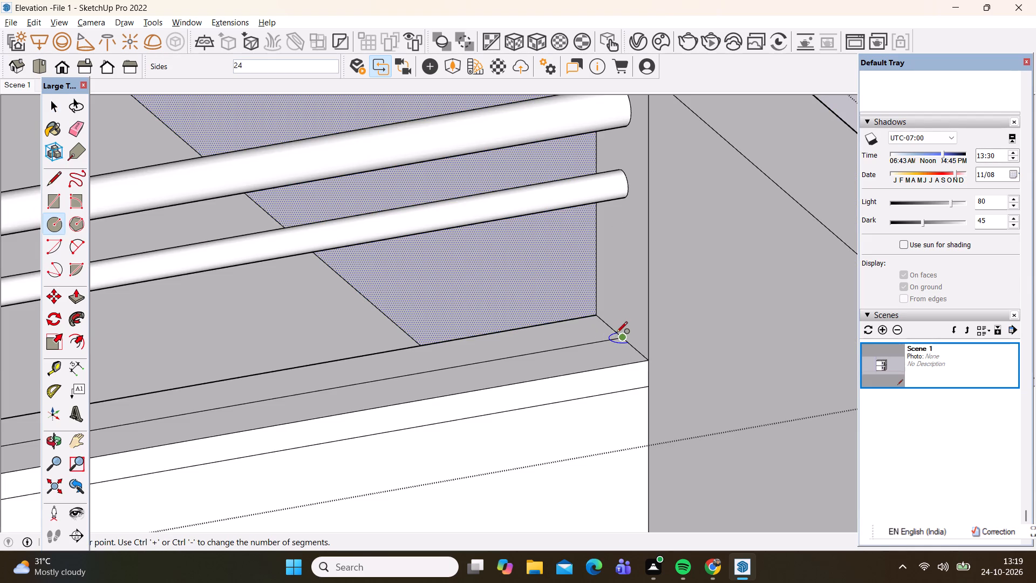
click(623, 234)
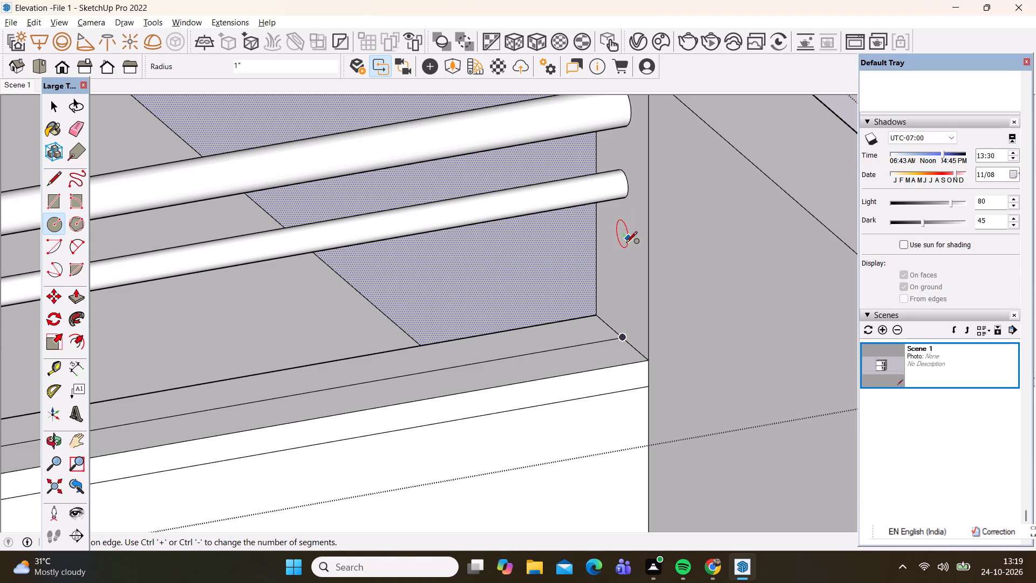
key(1)
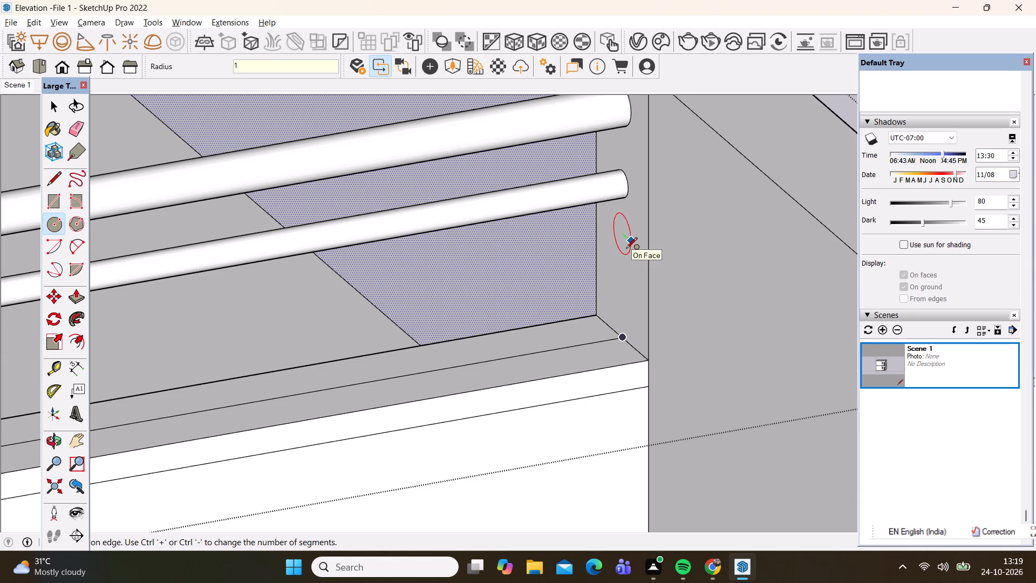
key(shift+quotedbl)
key(Return)
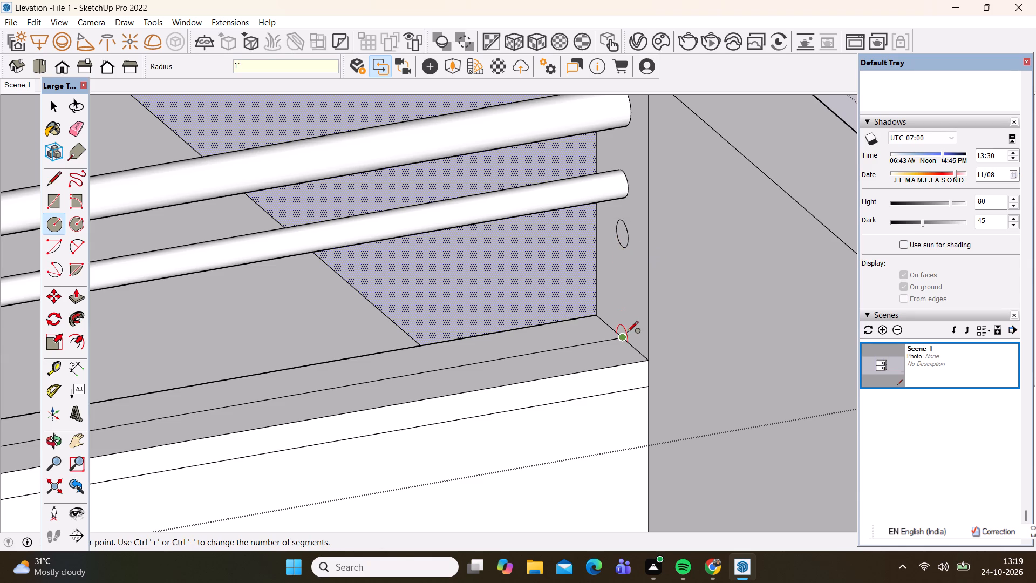
click(629, 283)
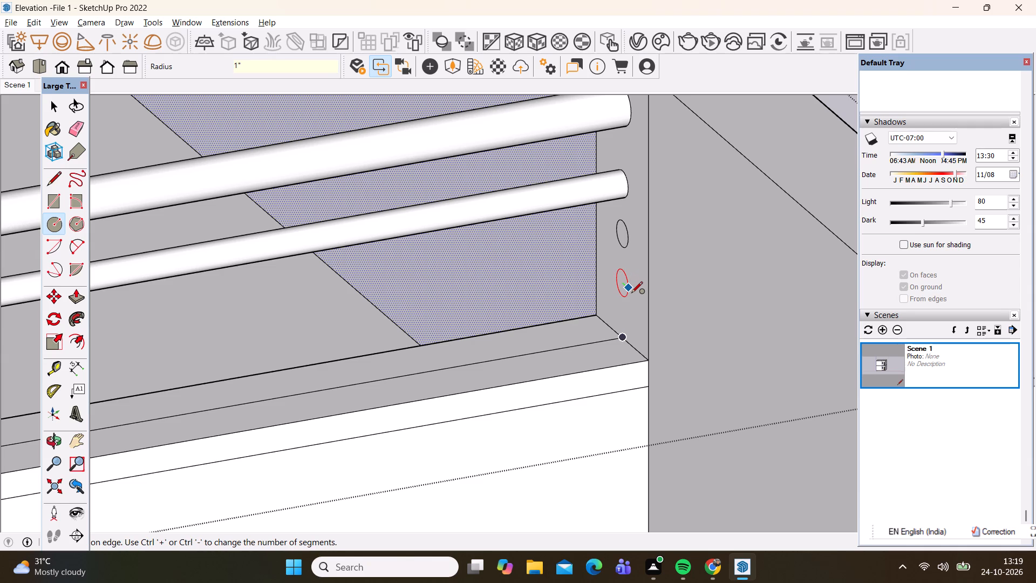
key(1)
key(shift+quotedbl)
key(Return)
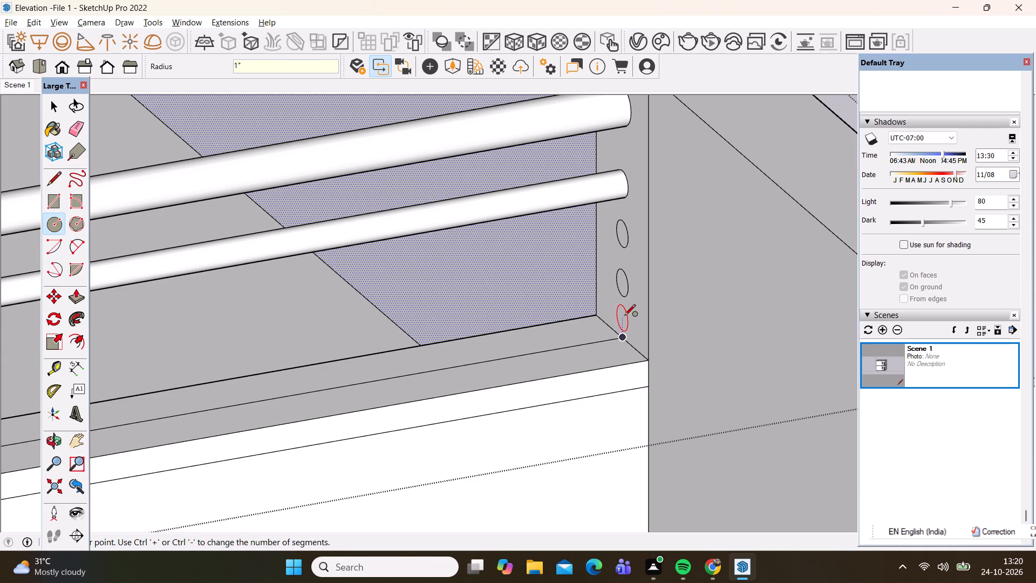
click(624, 316)
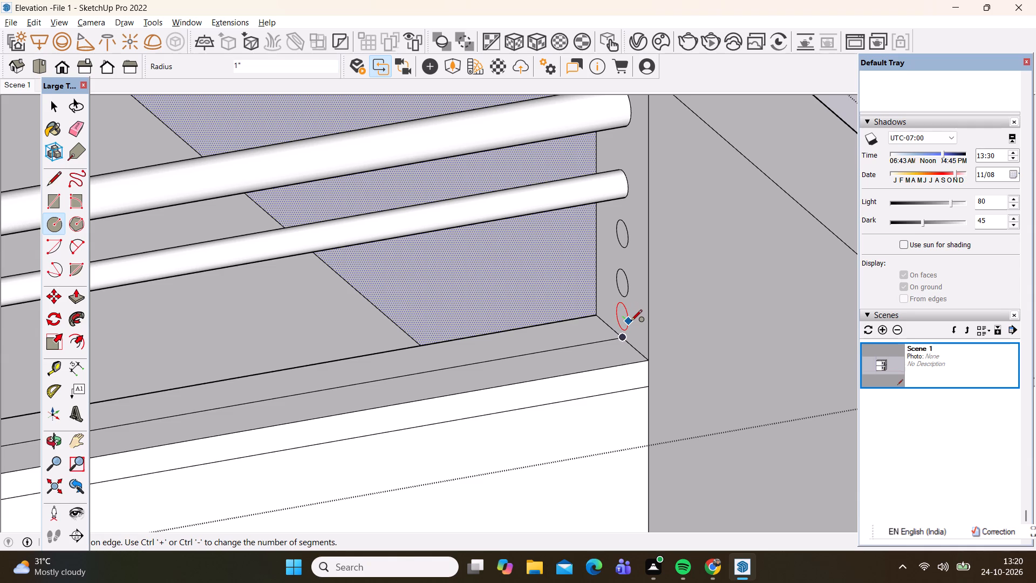
key(space)
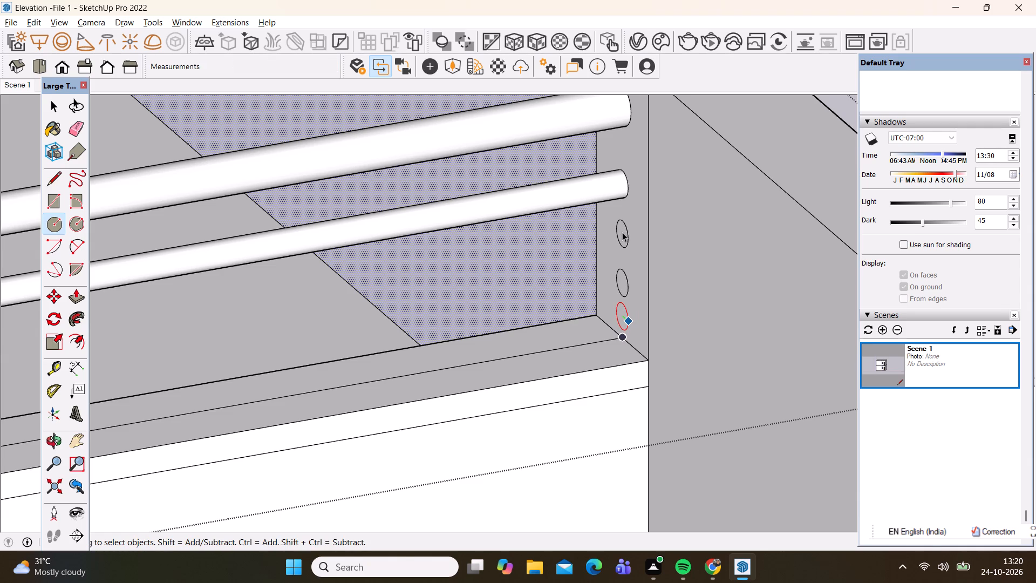
Sweep the upper of the two 1"-radius circles along the parapet's top centre line with Follow Me.
click(582, 343)
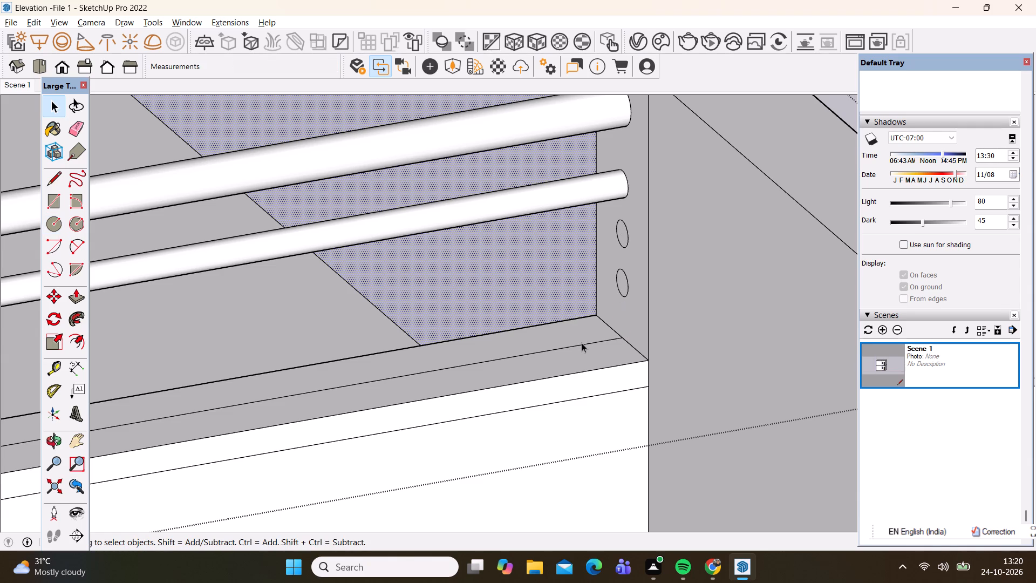
scroll(696, 223, down, 13)
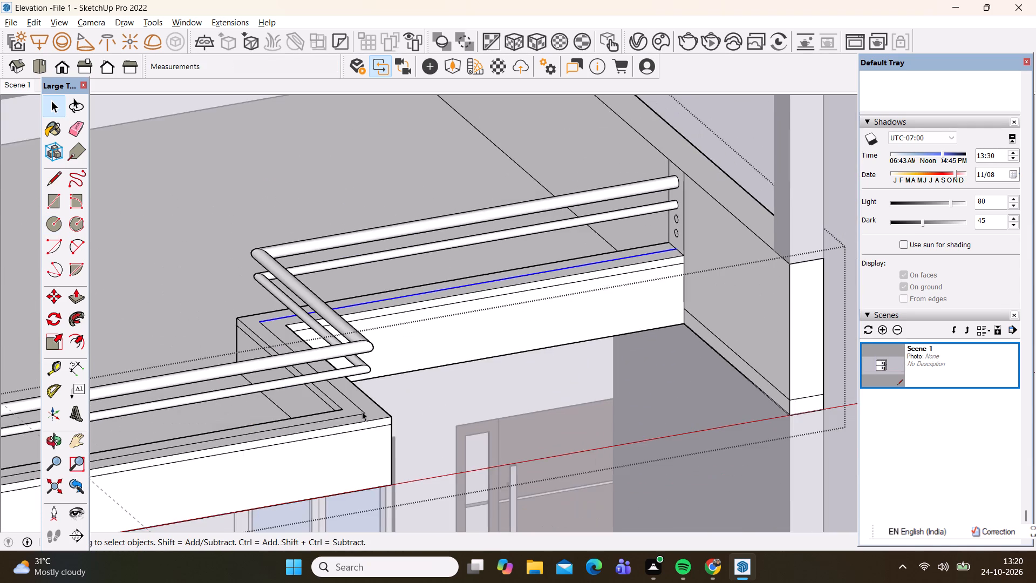
scroll(336, 409, up, 3)
ctrl+click(343, 385)
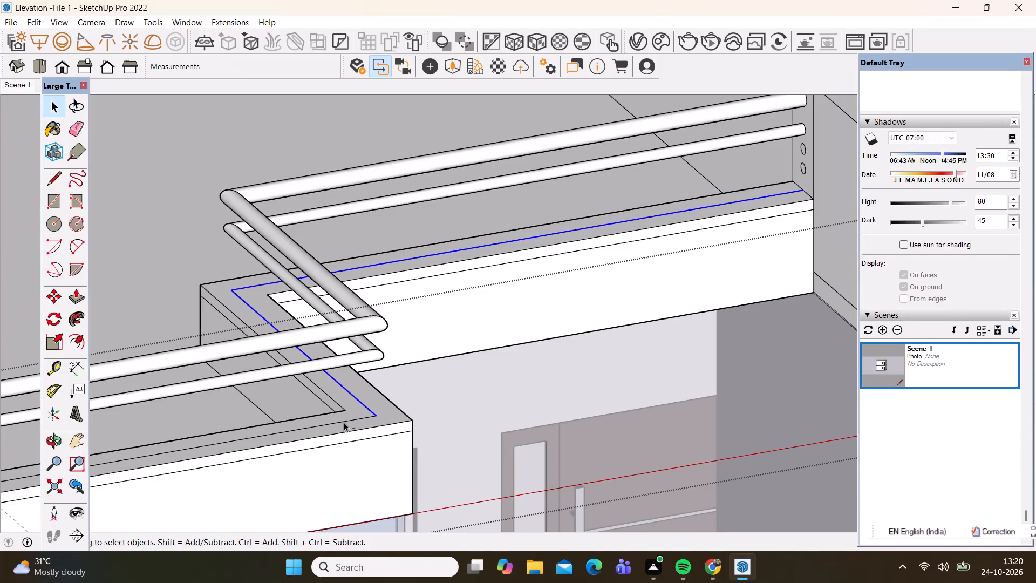
ctrl+click(344, 422)
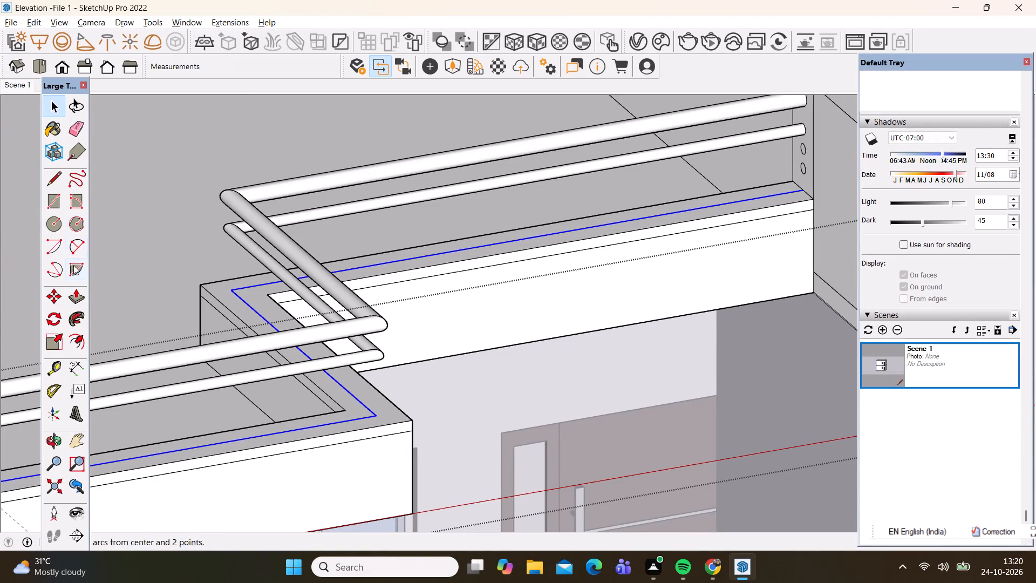
click(75, 316)
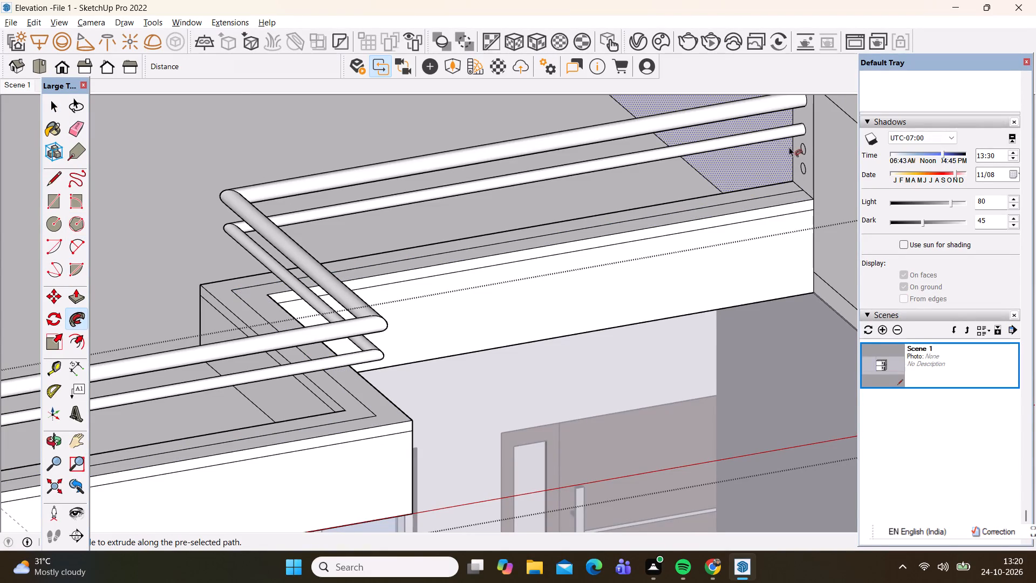
click(802, 148)
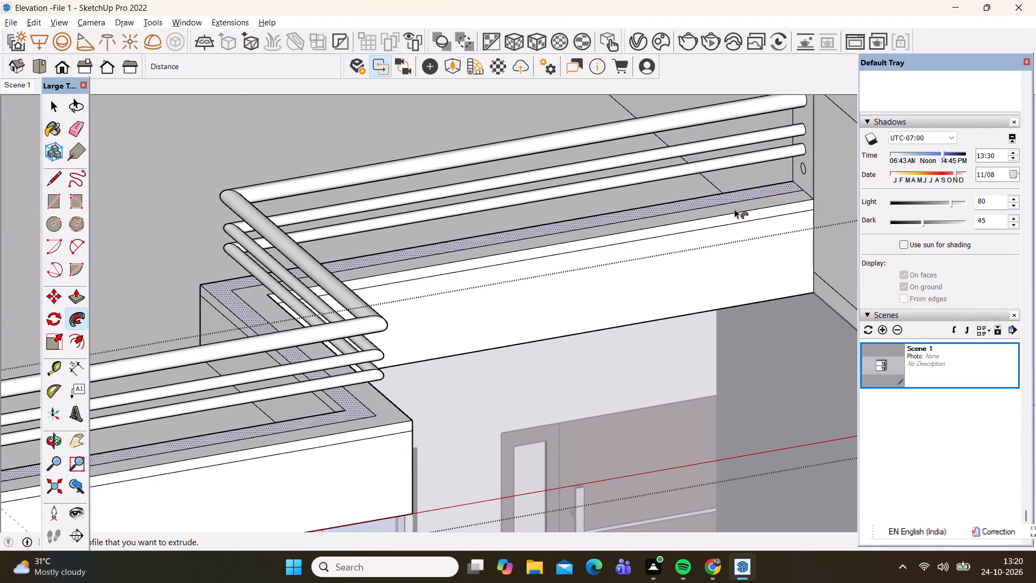
Sweep the remaining 1"-radius circle along the same parapet centre line with Follow Me to form the bottom rail.
key(space)
click(737, 201)
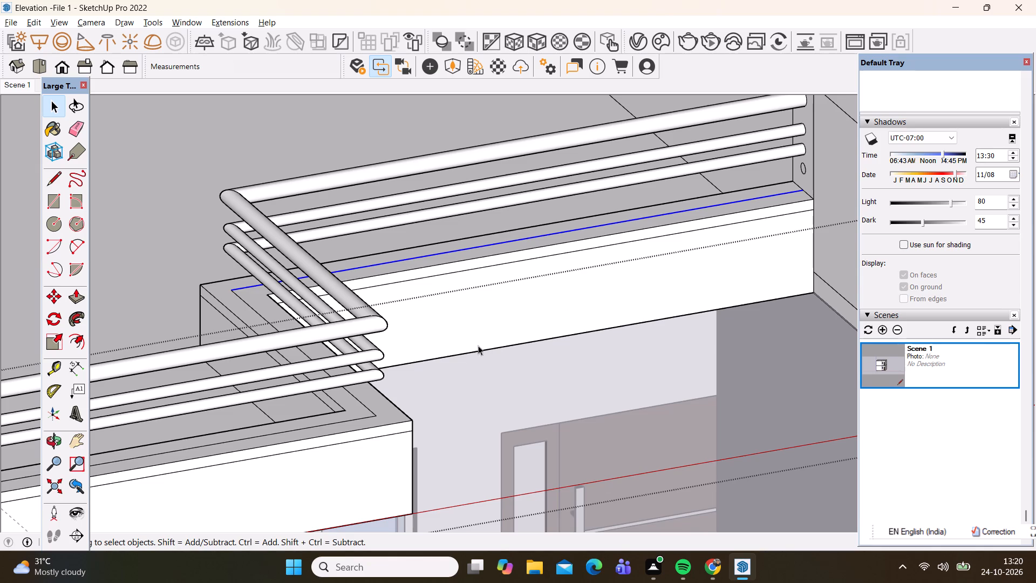
ctrl+click(374, 411)
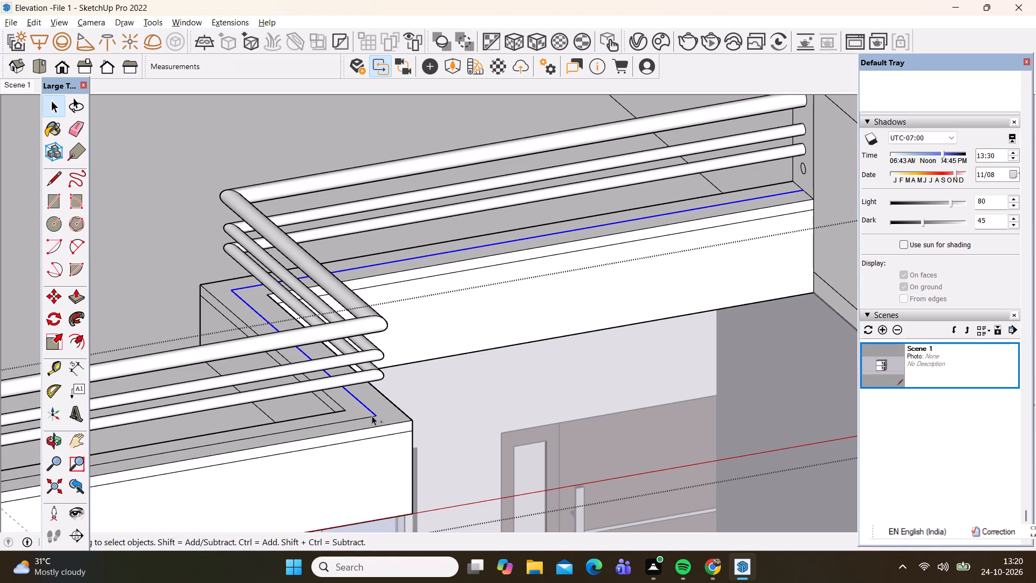
ctrl+click(372, 416)
click(83, 315)
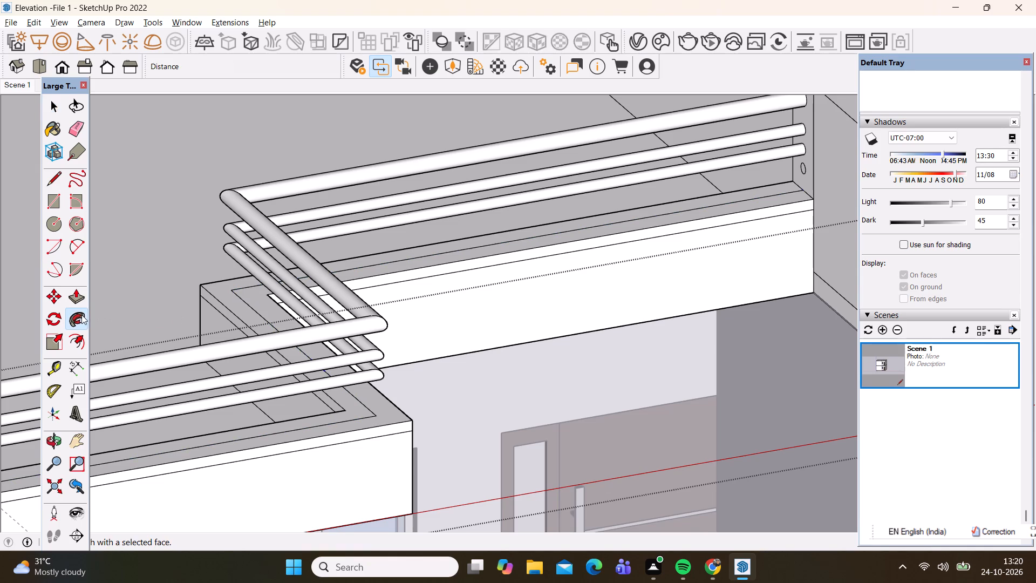
click(803, 170)
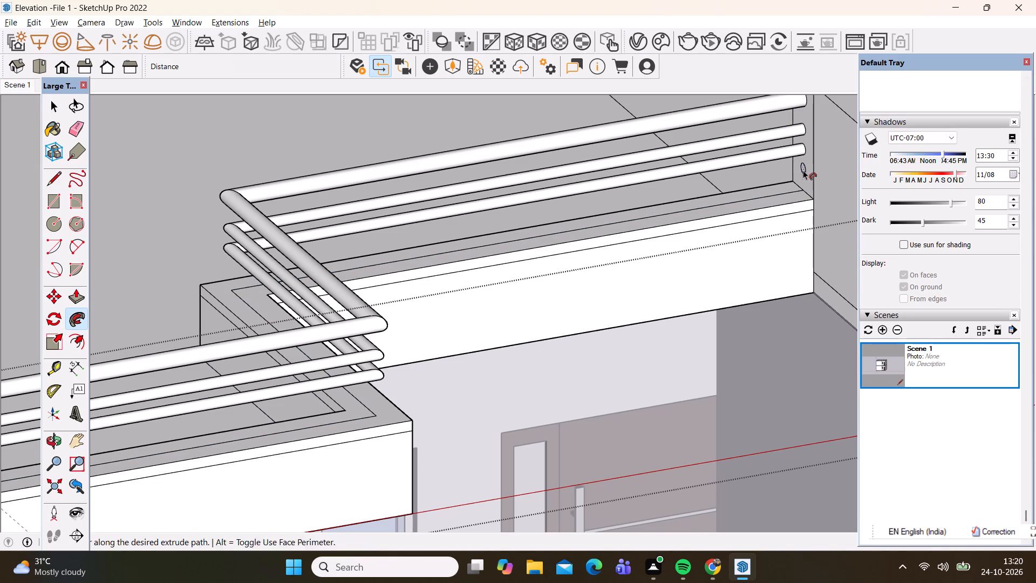
key(space)
scroll(581, 226, down, 4)
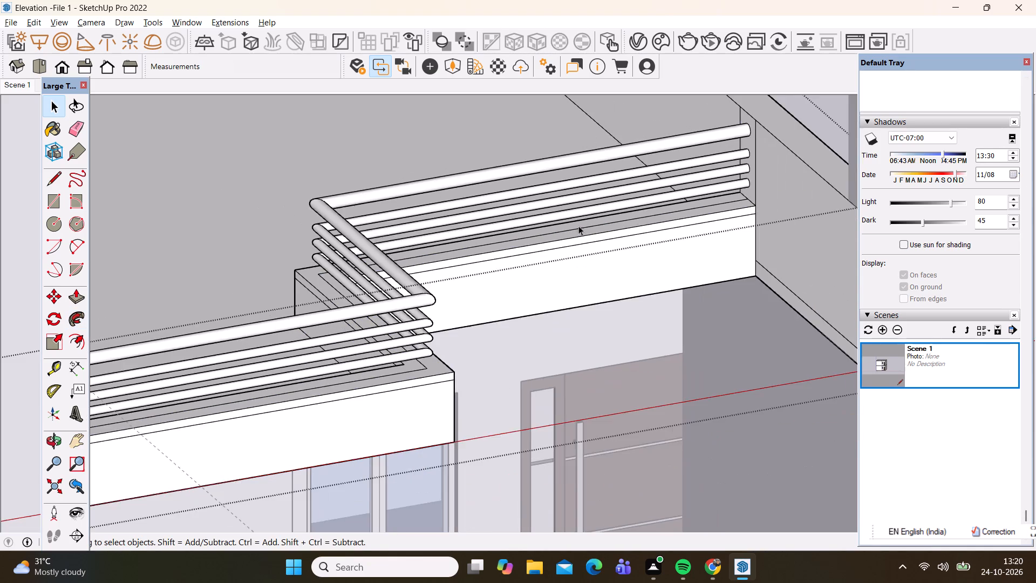
Close the nested parapet groups to return to the whole building model.
scroll(578, 226, down, 2)
scroll(514, 423, down, 1)
middle_drag(511, 423, 448, 362)
scroll(465, 340, down, 2)
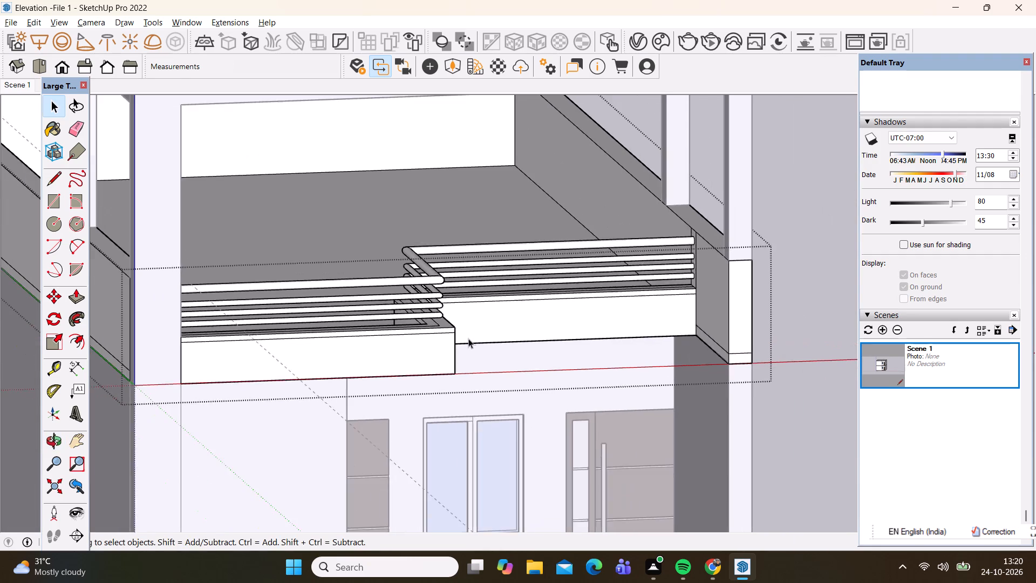
scroll(468, 338, down, 4)
click(737, 234)
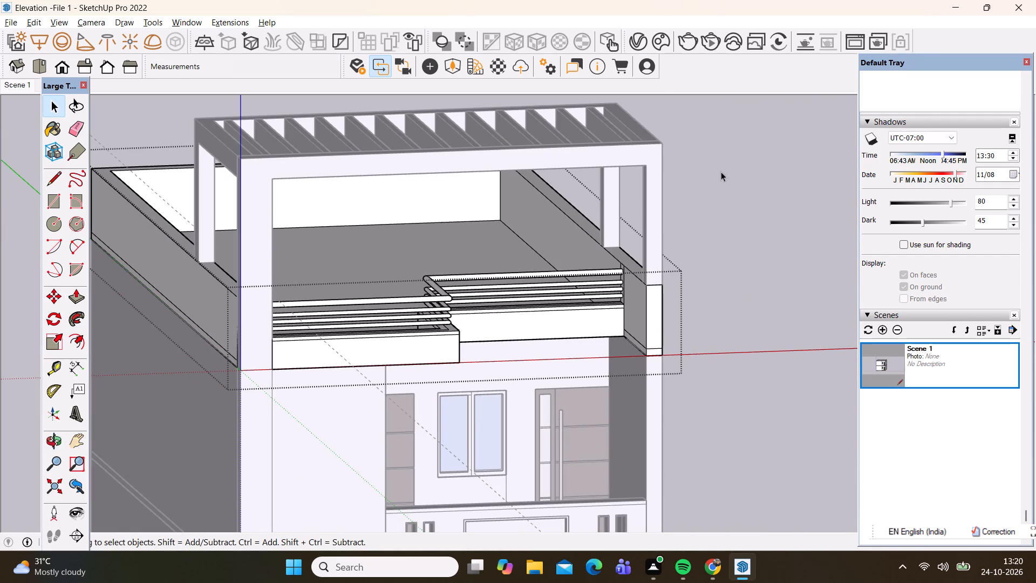
double_click(720, 209)
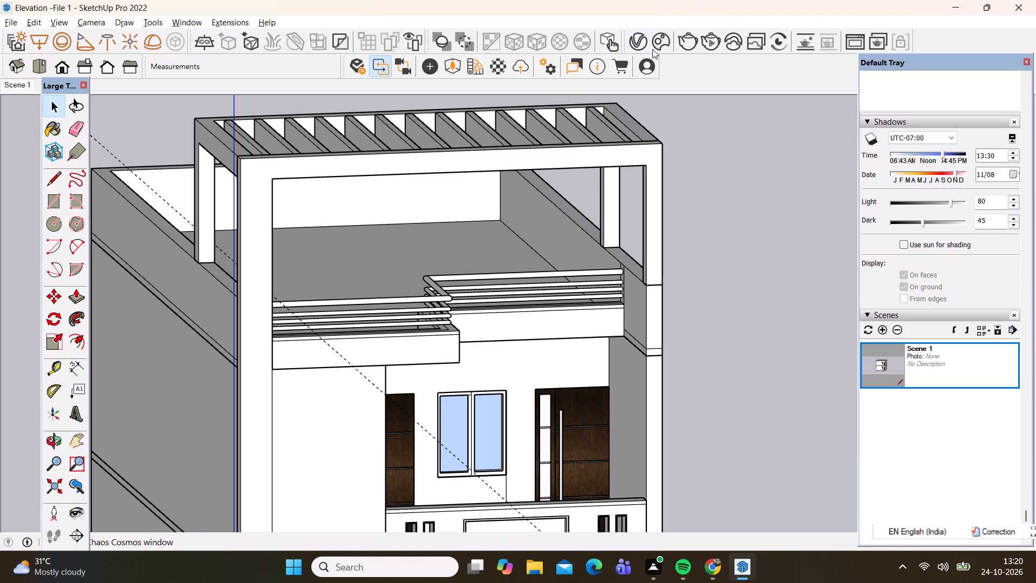
Delete all construction guides from the model.
scroll(281, 357, up, 2)
scroll(306, 288, up, 3)
scroll(315, 337, up, 4)
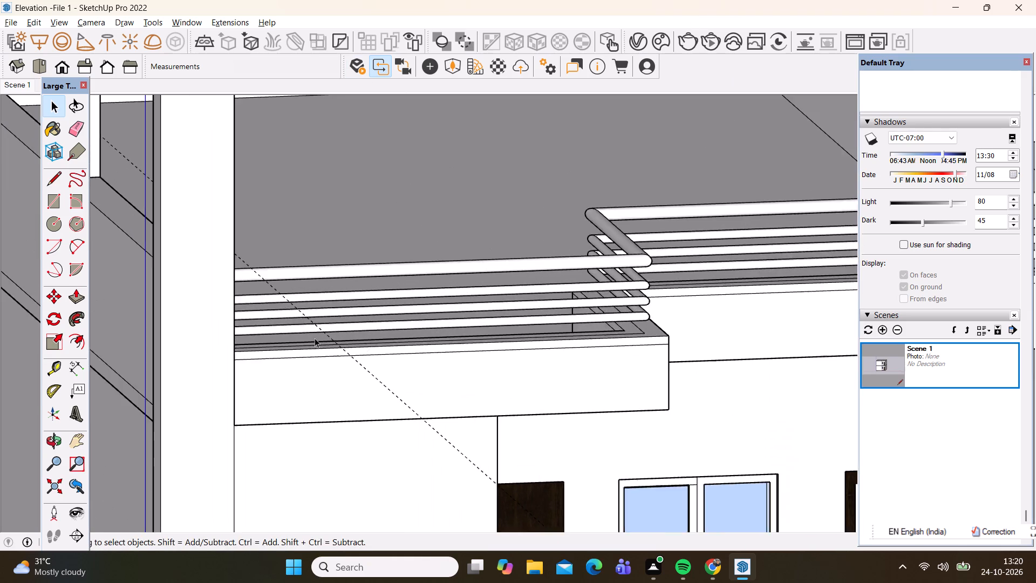
scroll(315, 338, up, 2)
click(35, 22)
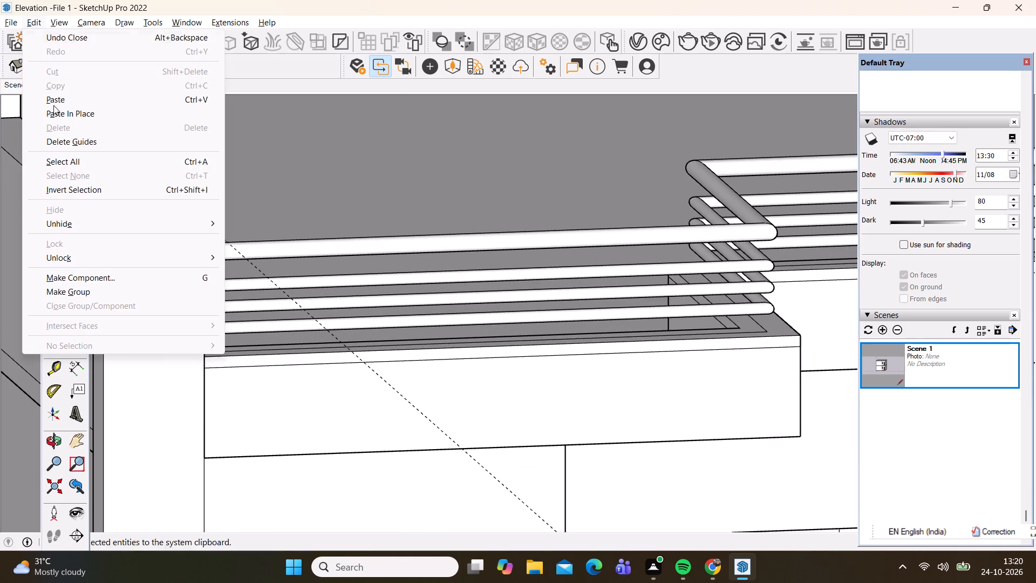
click(54, 146)
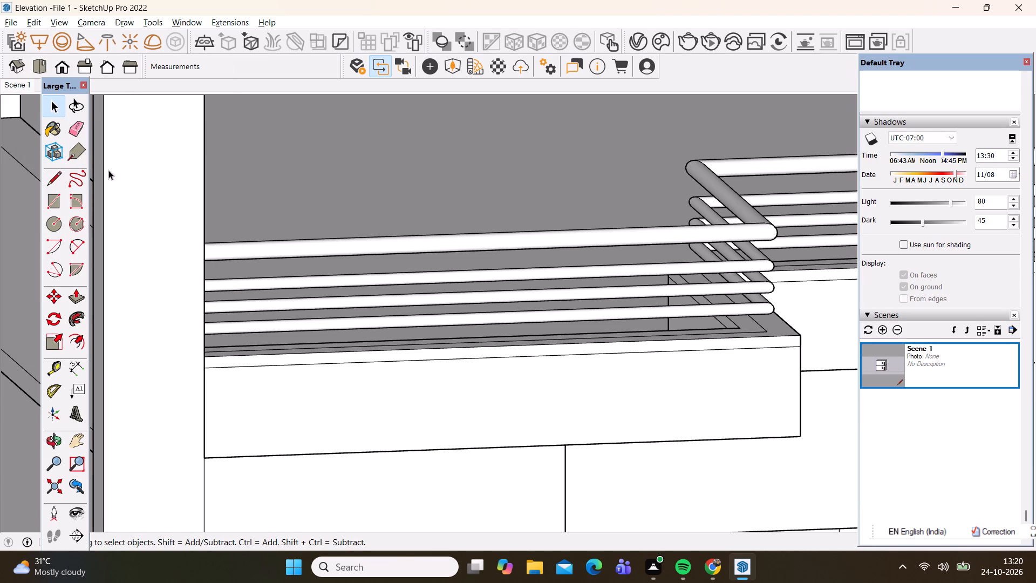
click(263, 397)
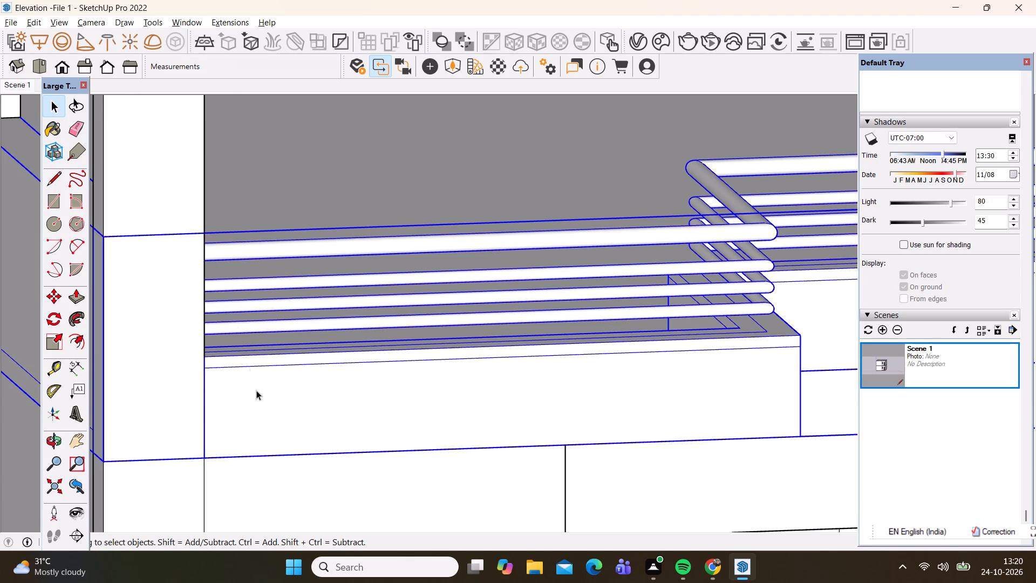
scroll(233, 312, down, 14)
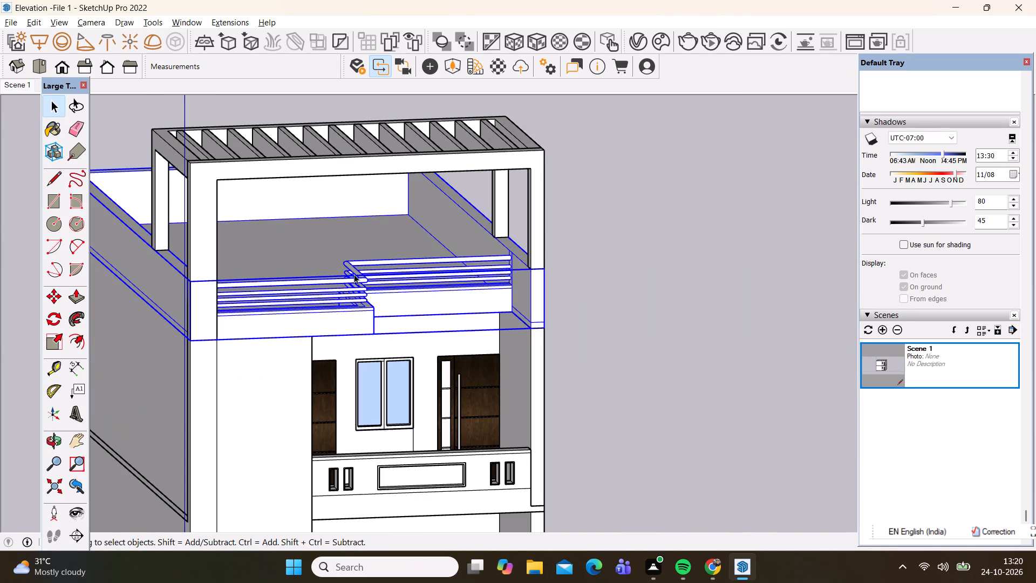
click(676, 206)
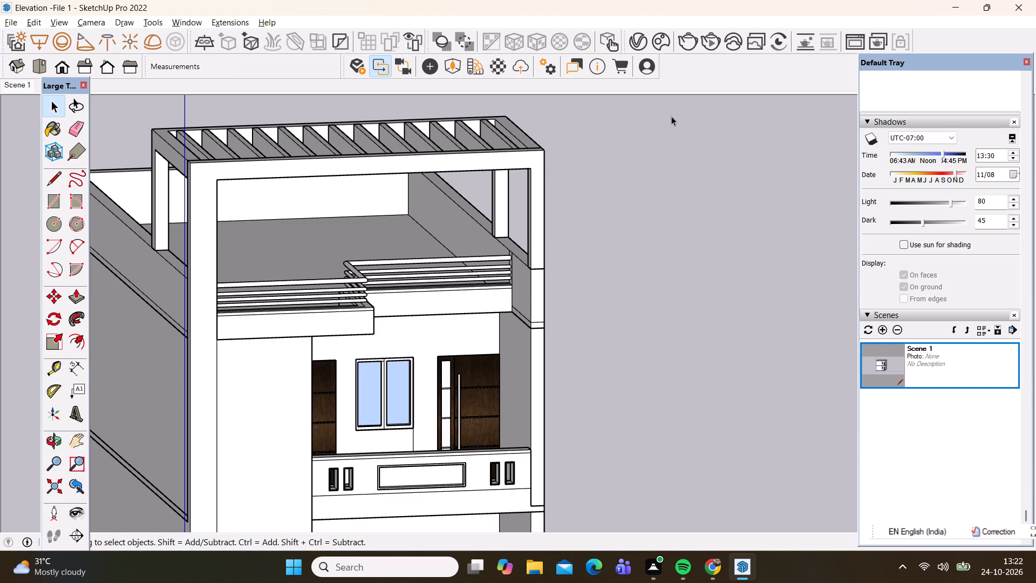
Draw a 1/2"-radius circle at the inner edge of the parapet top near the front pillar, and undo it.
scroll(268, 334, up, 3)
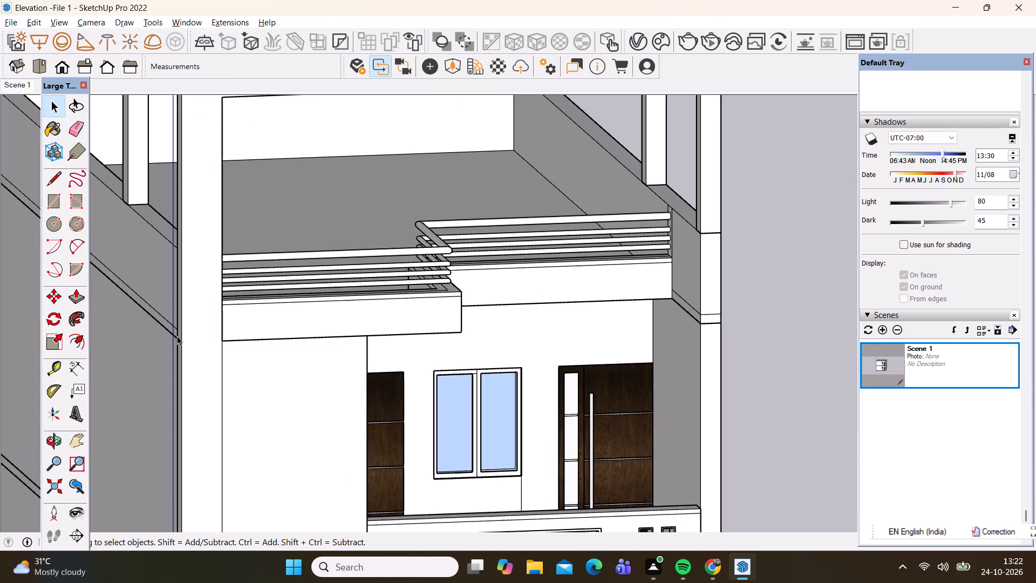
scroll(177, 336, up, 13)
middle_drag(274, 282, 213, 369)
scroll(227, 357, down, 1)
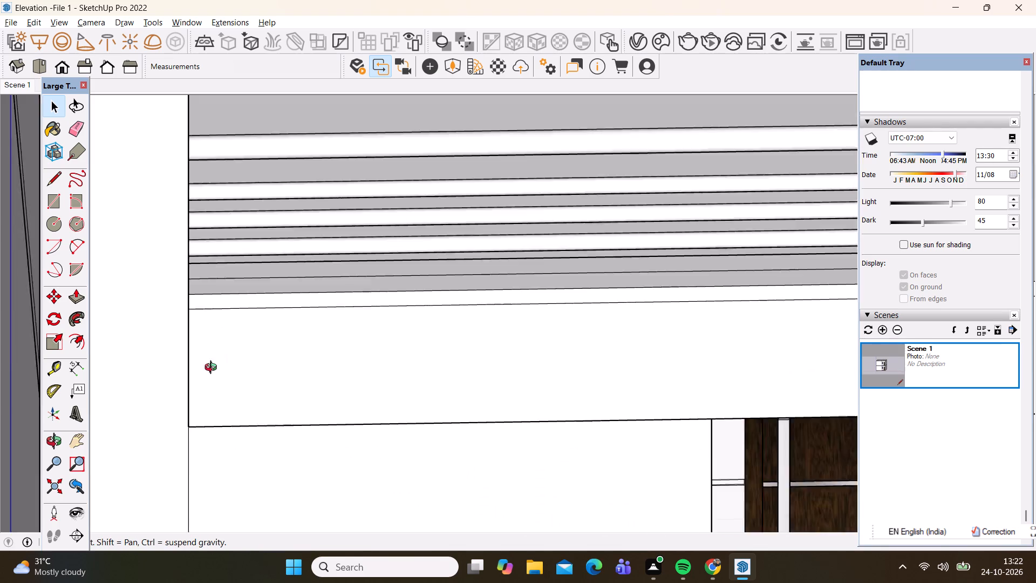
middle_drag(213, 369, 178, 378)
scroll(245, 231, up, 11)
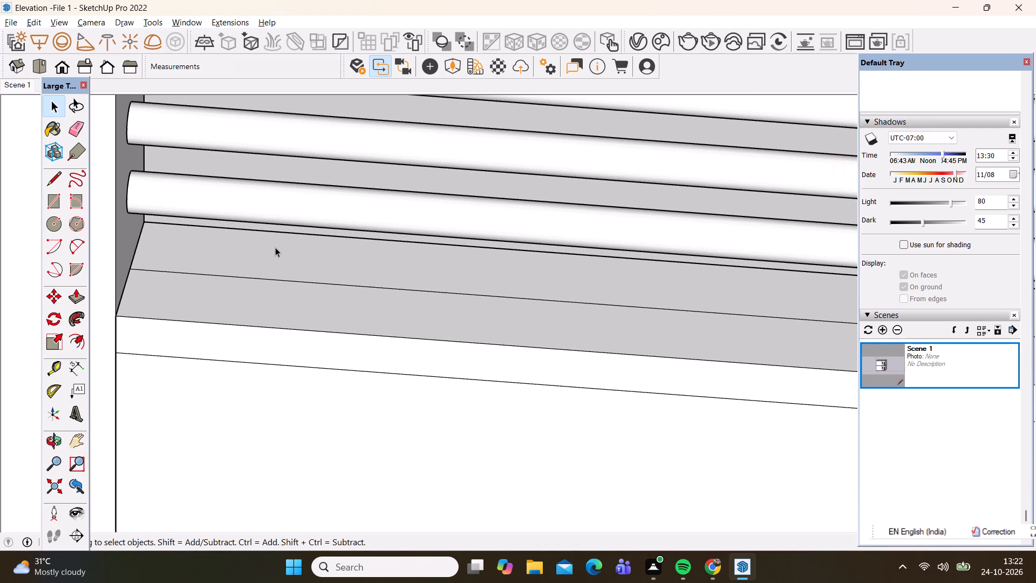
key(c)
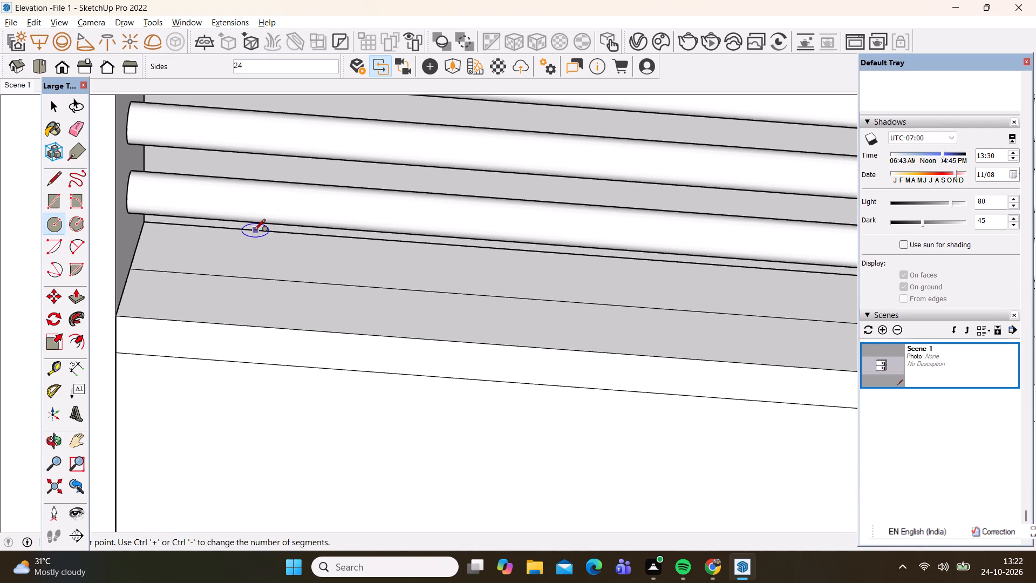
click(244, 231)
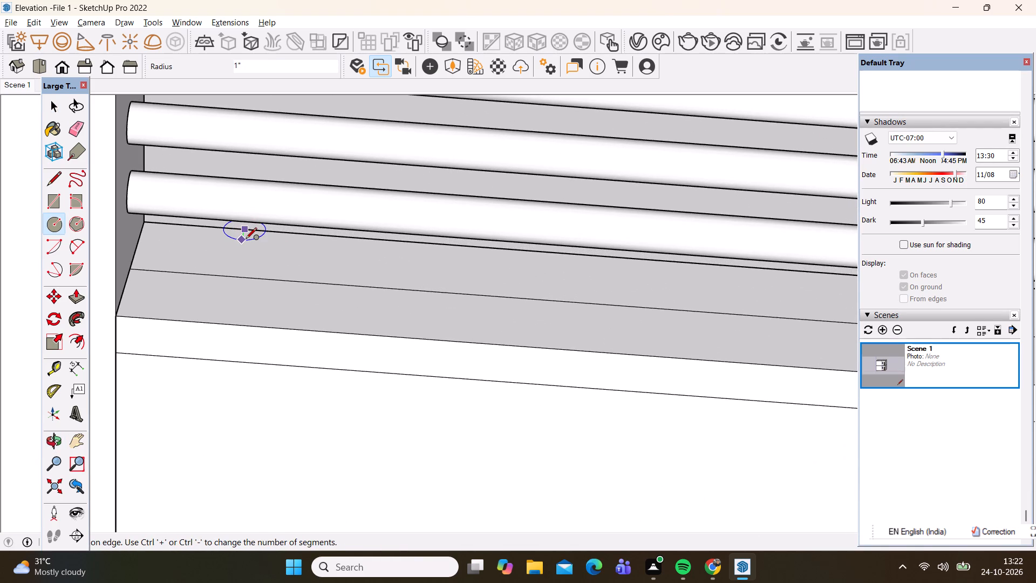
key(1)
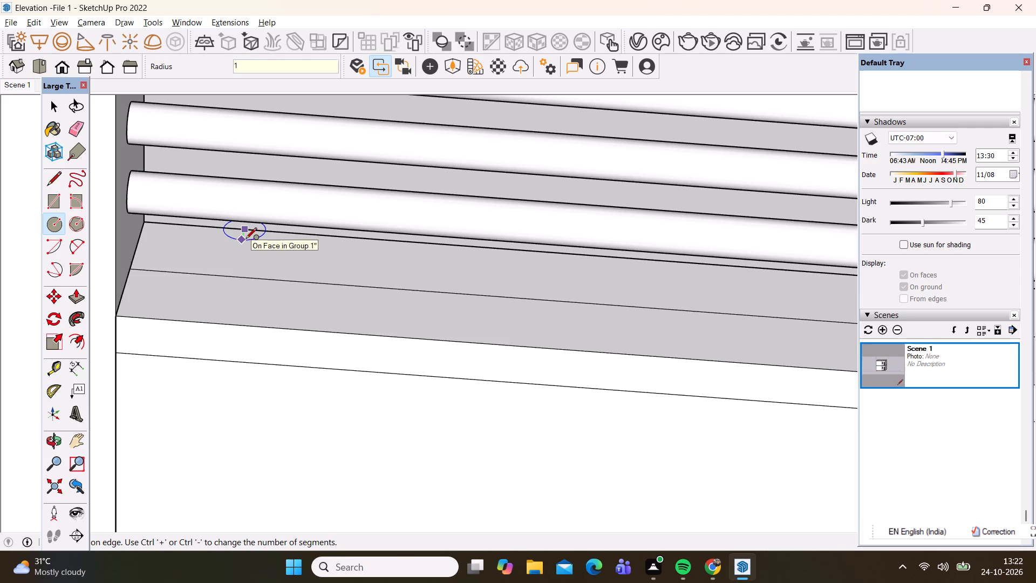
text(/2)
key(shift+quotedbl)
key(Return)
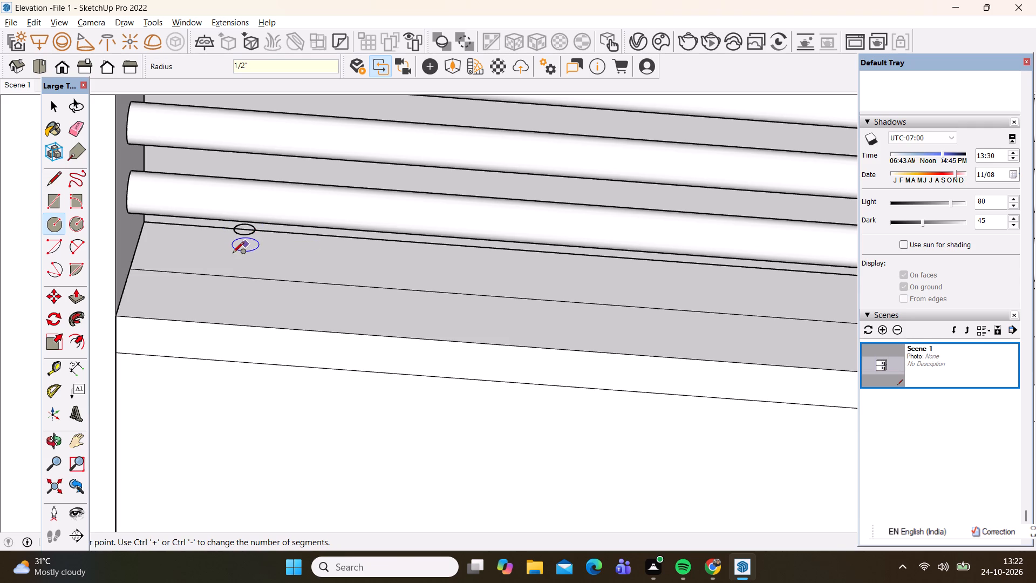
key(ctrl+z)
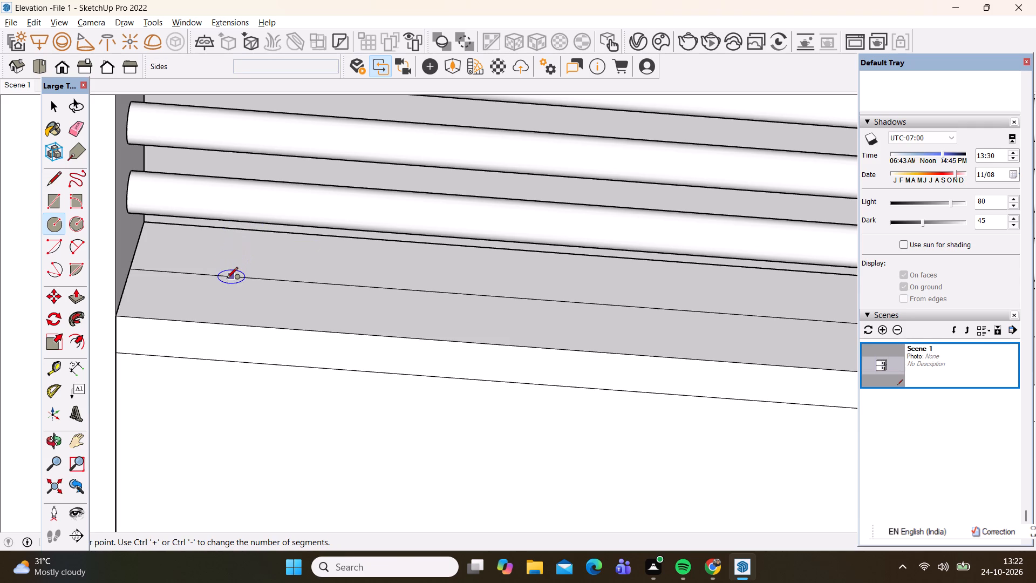
Draw two 1/2"-radius circles on the front parapet's top centre line, one near the pillar and one near the outer corner.
click(221, 274)
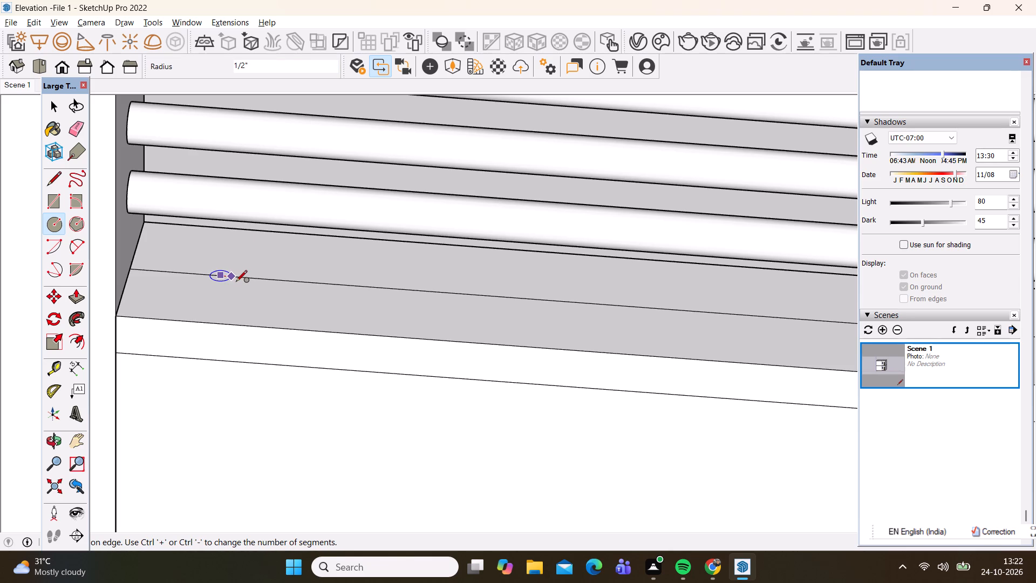
click(236, 282)
scroll(76, 291, down, 5)
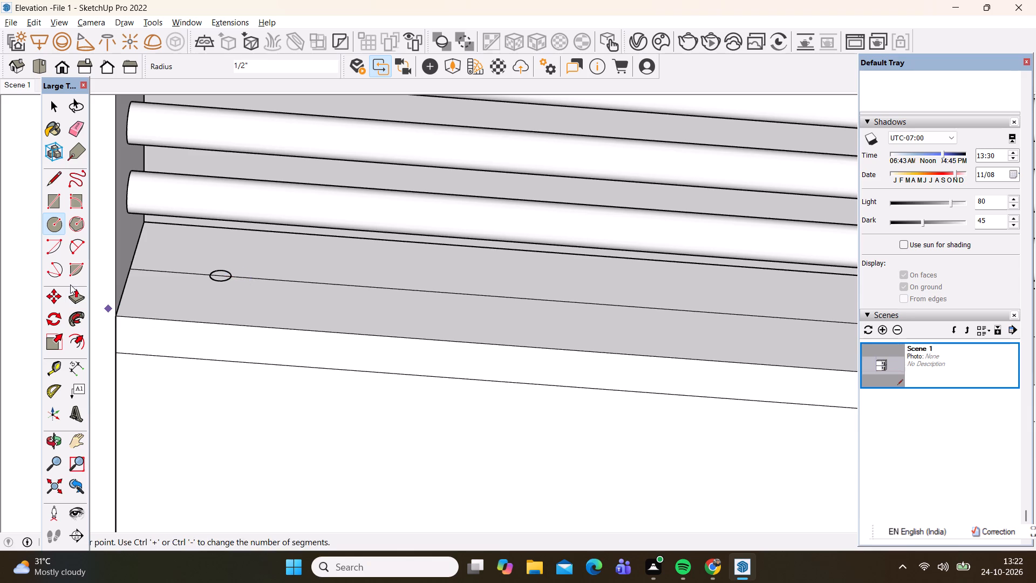
scroll(70, 284, down, 2)
scroll(203, 168, down, 20)
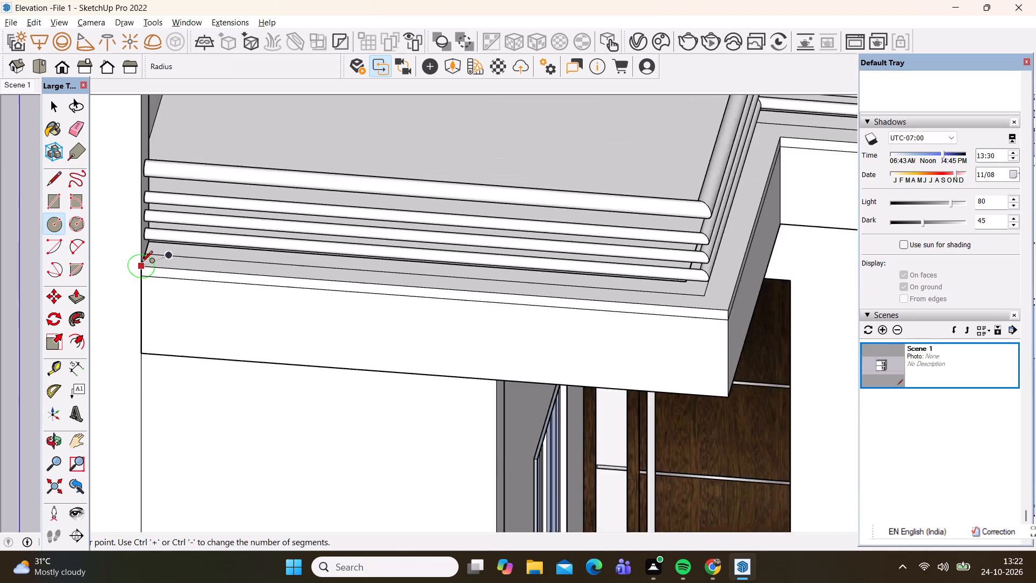
scroll(527, 307, up, 13)
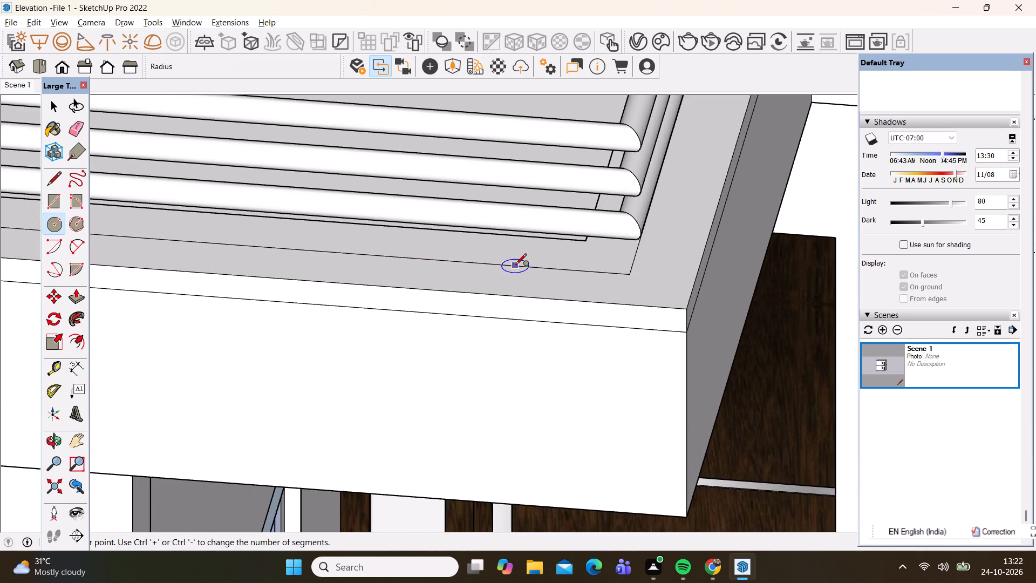
click(515, 266)
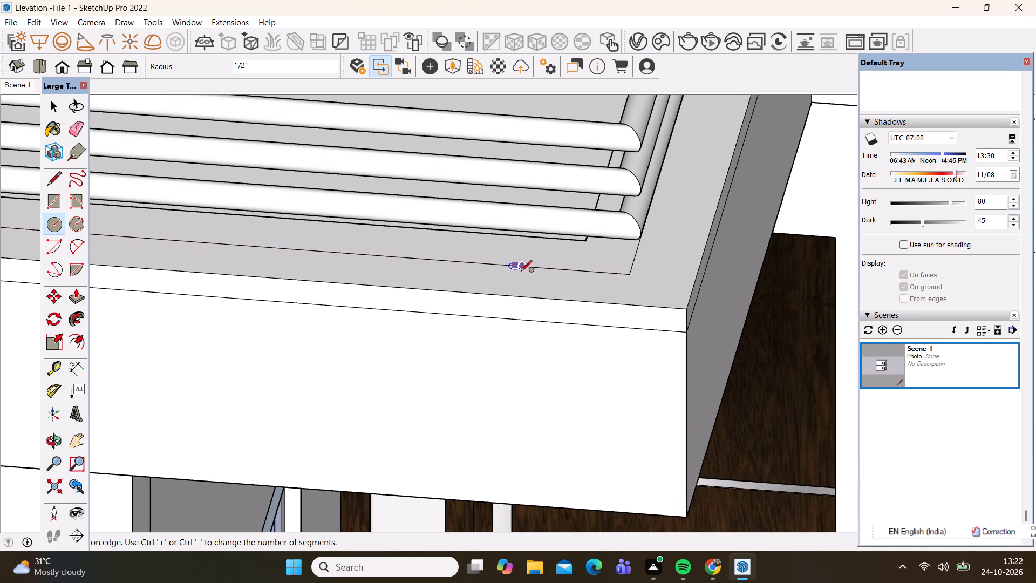
click(521, 272)
scroll(338, 330, down, 13)
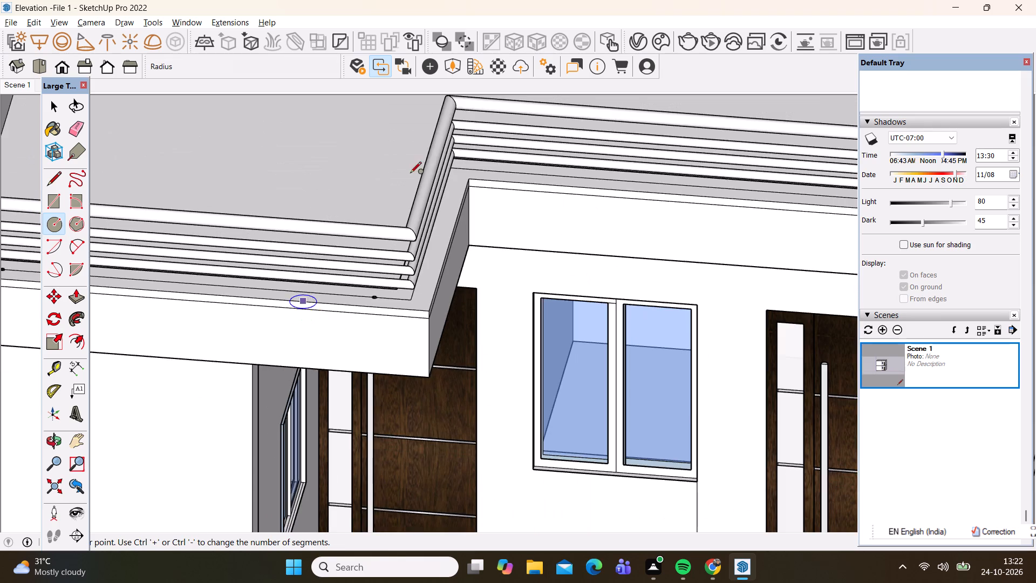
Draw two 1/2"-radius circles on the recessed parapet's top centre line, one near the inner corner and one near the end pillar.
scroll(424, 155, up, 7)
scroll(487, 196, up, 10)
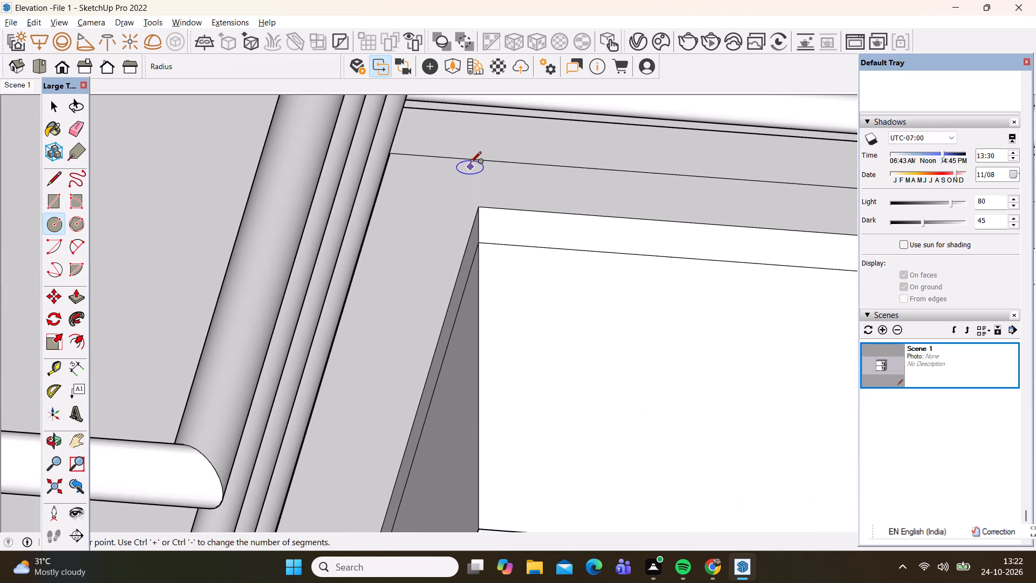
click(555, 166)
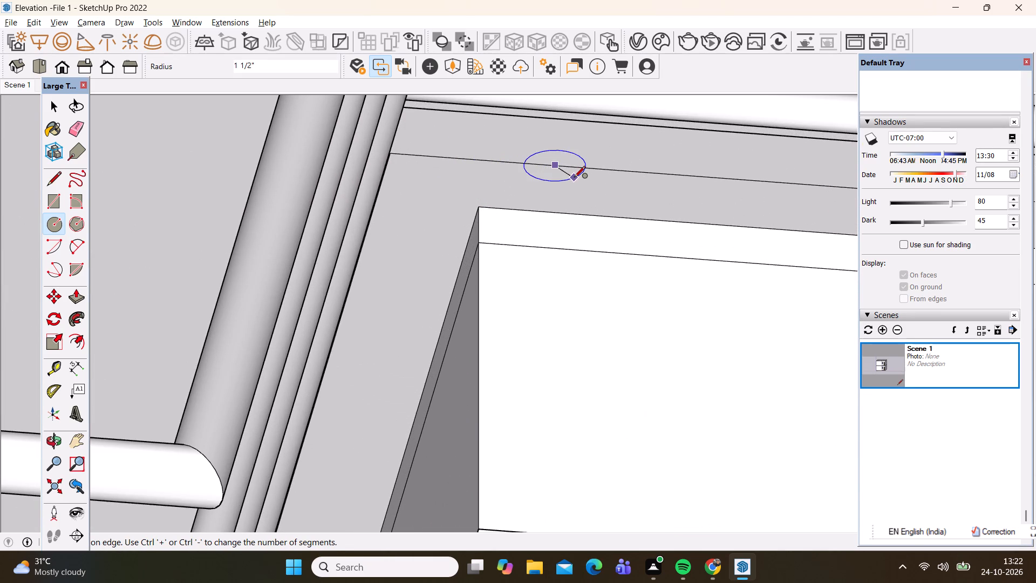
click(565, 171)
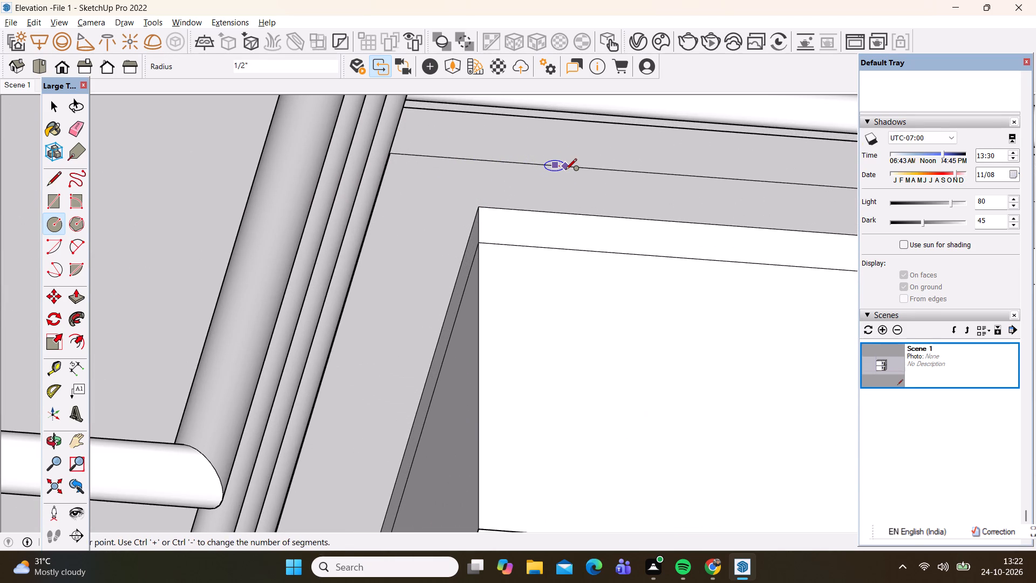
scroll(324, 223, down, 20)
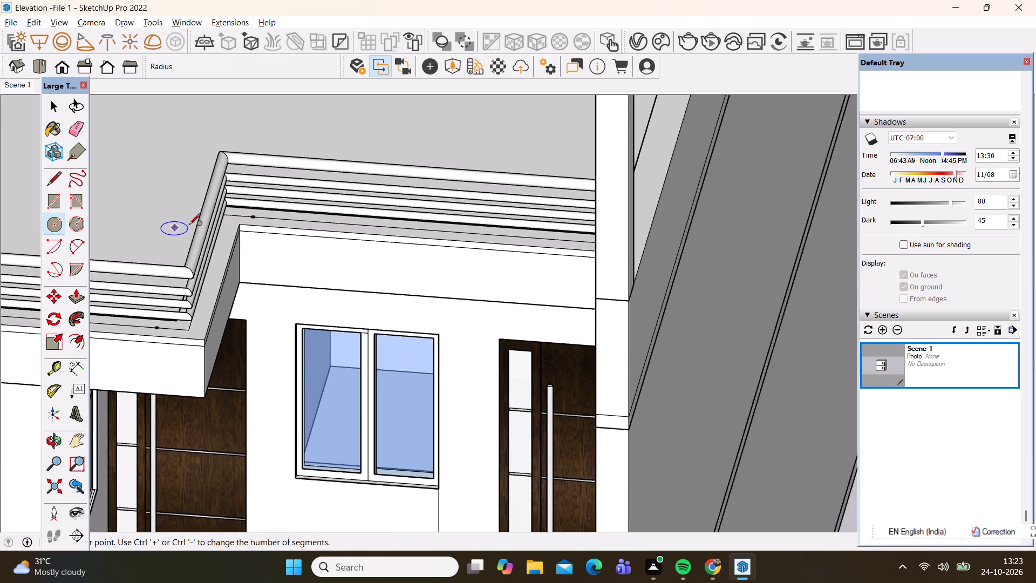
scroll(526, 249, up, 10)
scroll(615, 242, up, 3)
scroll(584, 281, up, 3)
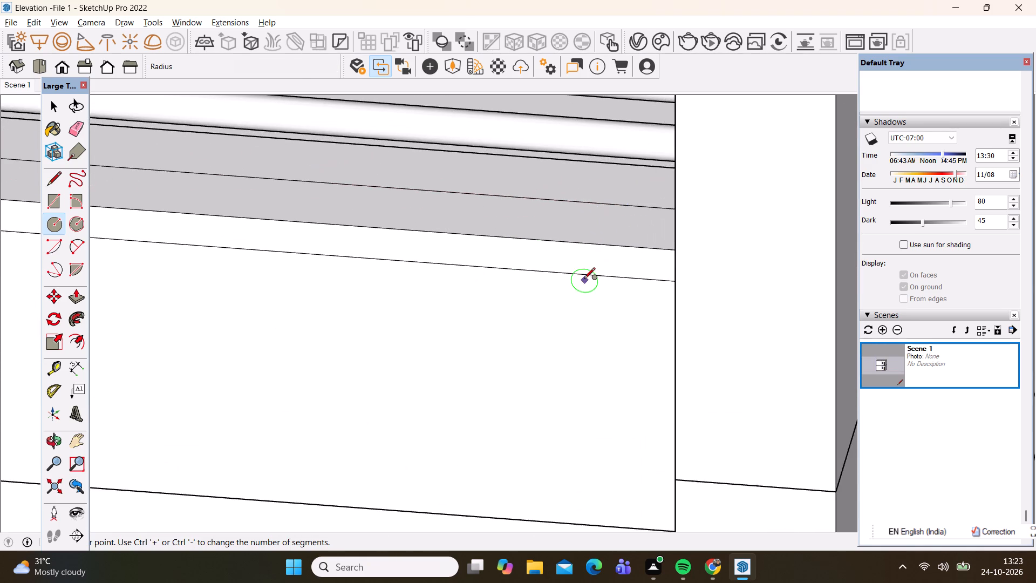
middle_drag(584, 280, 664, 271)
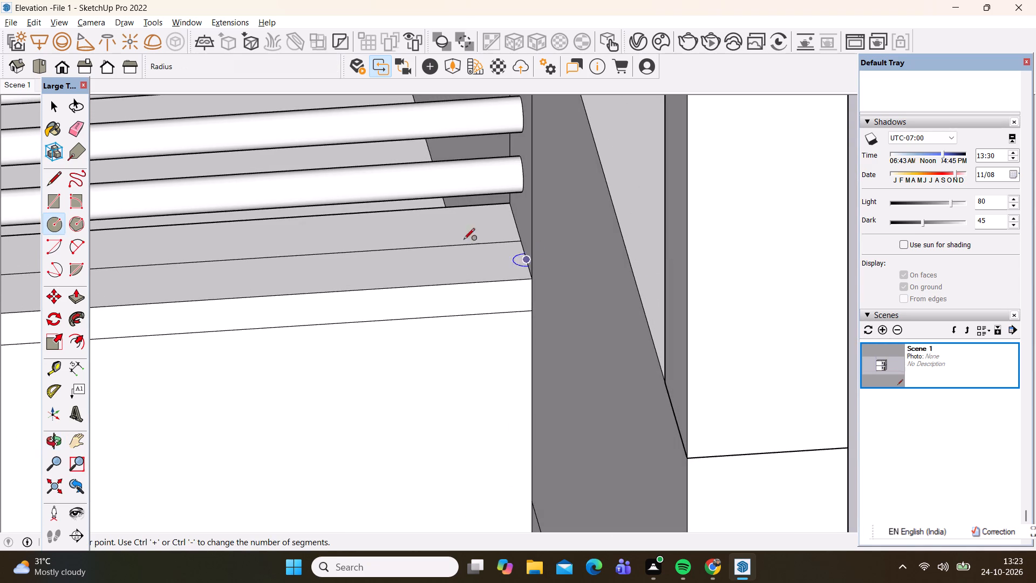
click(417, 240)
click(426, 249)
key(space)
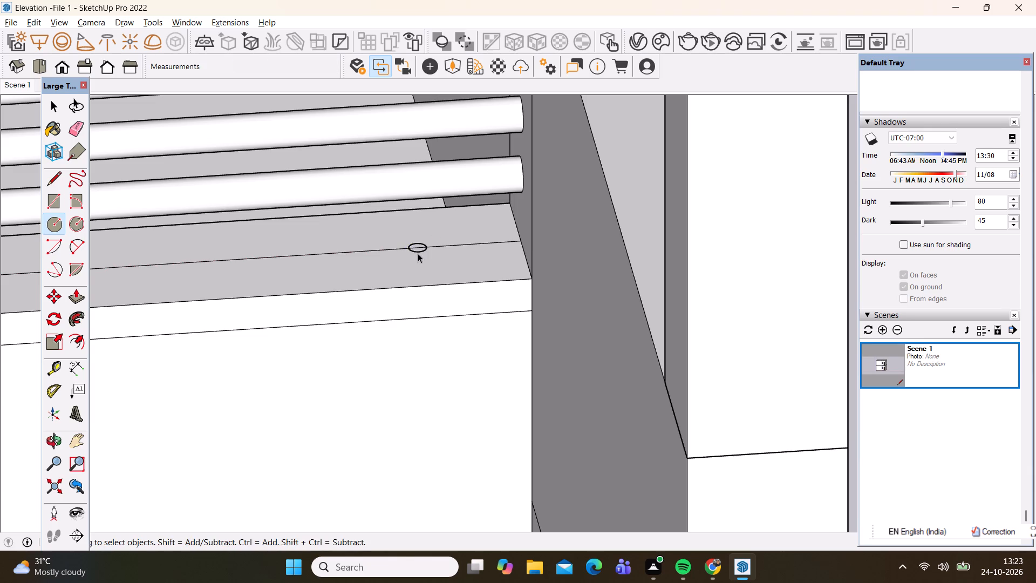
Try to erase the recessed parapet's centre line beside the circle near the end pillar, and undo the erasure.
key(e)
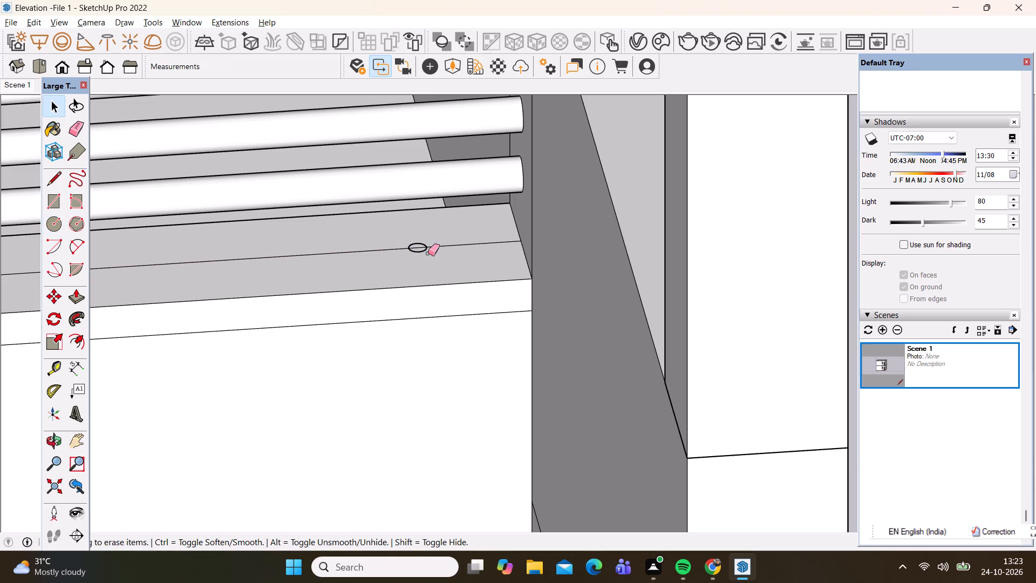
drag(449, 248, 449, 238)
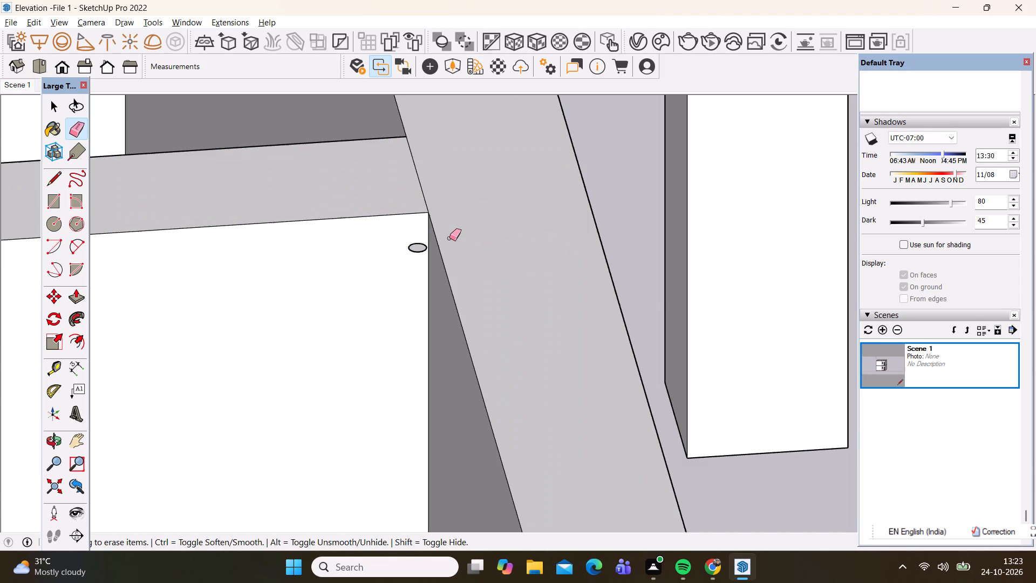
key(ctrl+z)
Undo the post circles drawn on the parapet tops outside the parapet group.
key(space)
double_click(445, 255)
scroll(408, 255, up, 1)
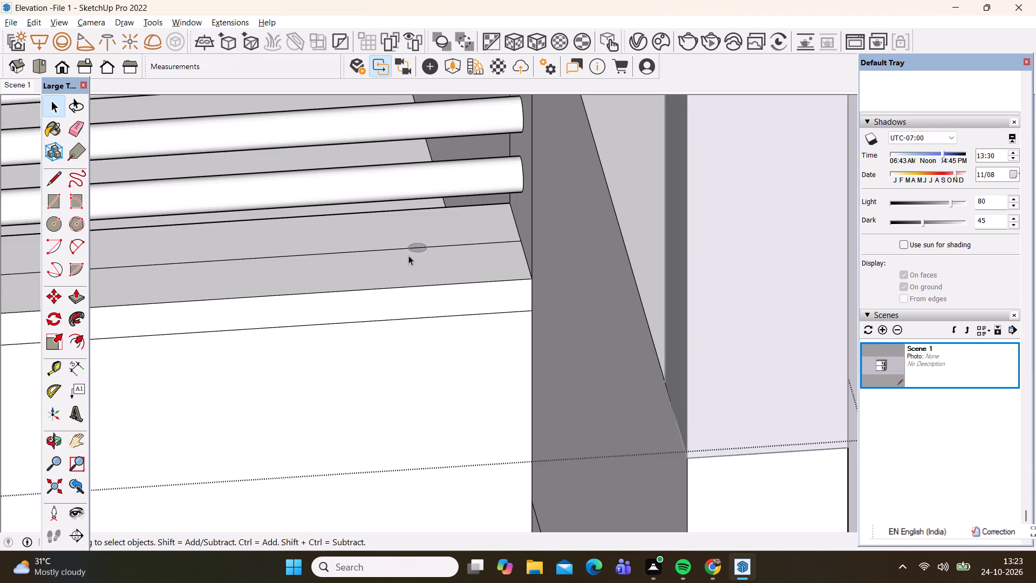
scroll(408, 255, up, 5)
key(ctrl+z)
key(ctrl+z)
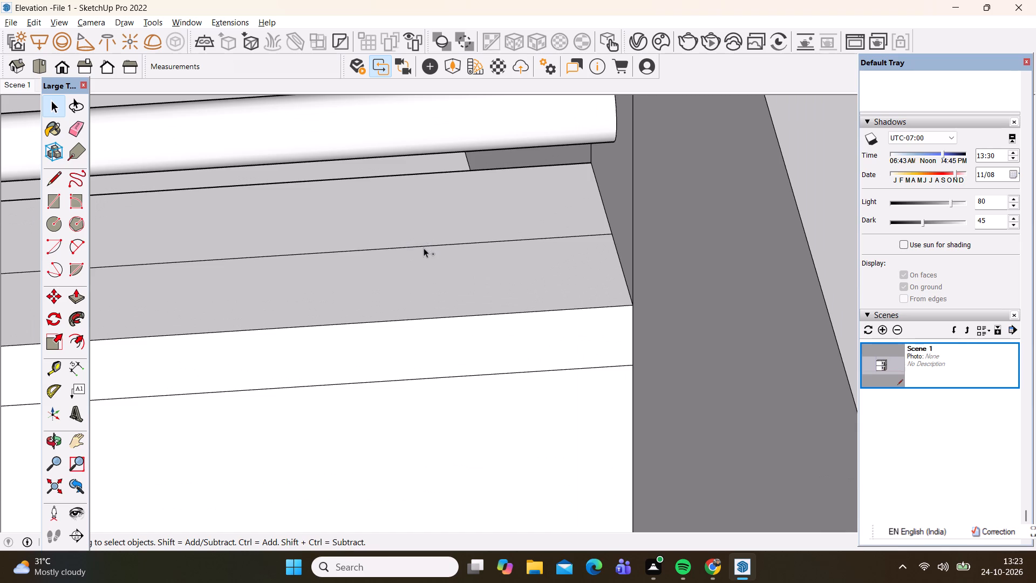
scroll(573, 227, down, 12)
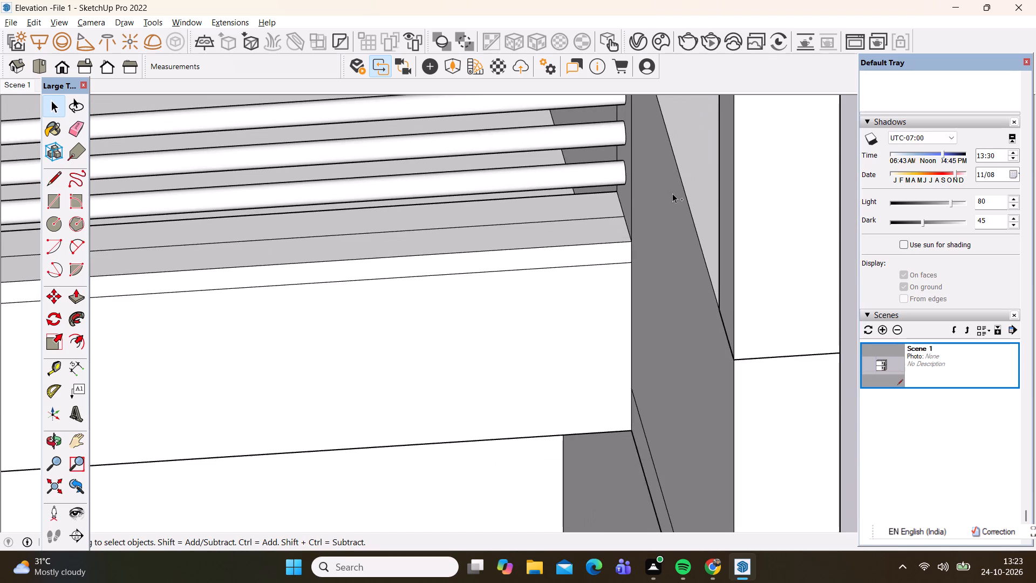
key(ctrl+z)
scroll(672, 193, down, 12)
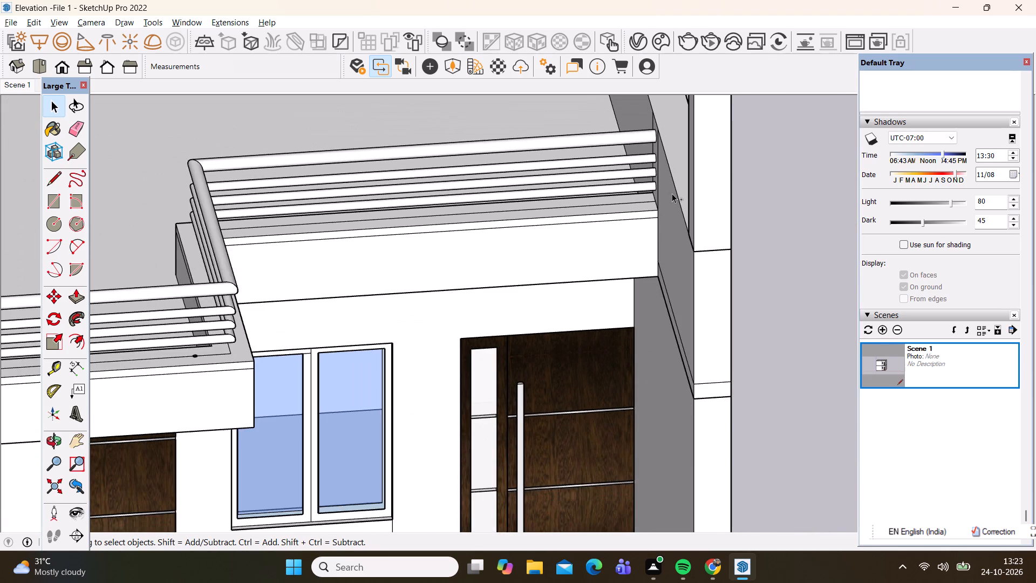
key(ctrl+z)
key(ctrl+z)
Open the parapet group and draw a 1/2"-radius circle on the recessed parapet's top centre line near the end pillar.
double_click(143, 381)
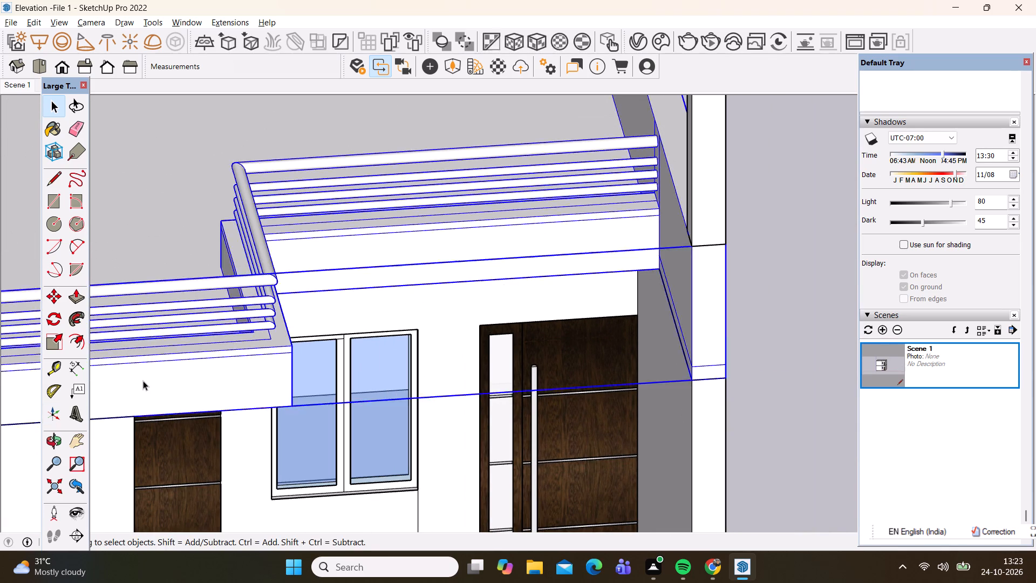
scroll(362, 296, up, 3)
scroll(412, 234, up, 6)
scroll(158, 248, down, 6)
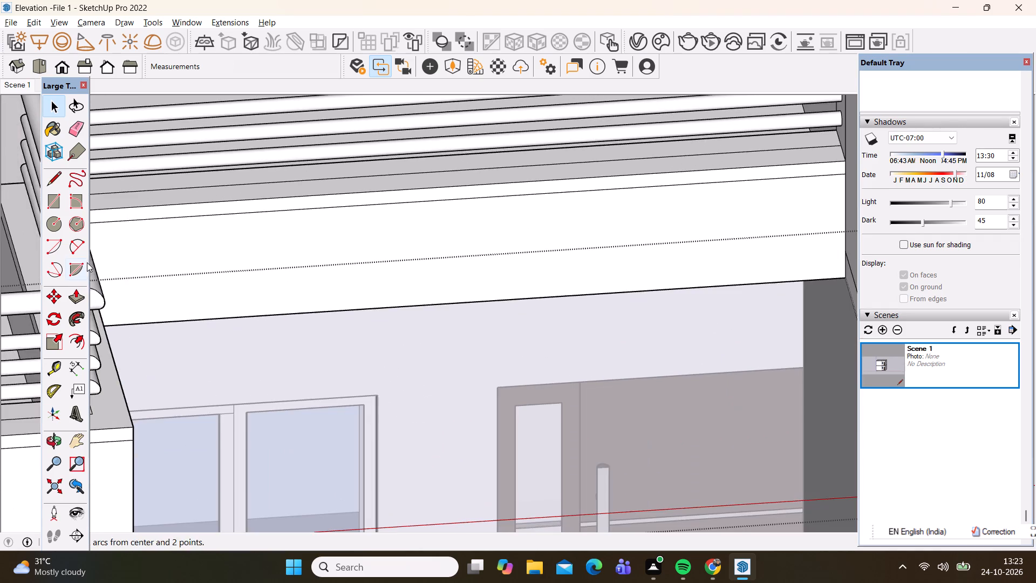
scroll(87, 262, down, 1)
scroll(727, 186, down, 1)
middle_drag(727, 188, 644, 254)
middle_drag(644, 254, 665, 227)
key(c)
scroll(701, 211, up, 6)
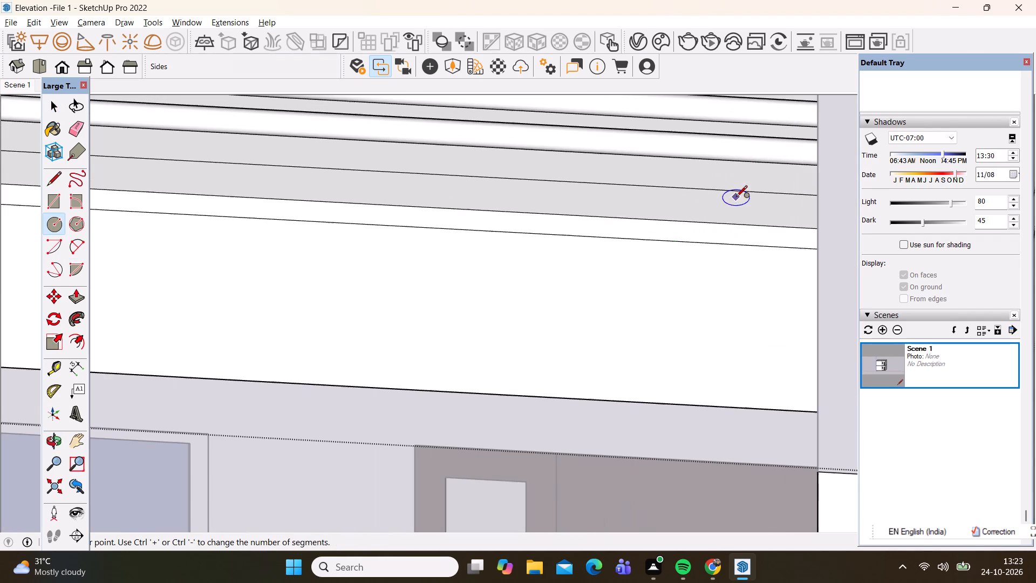
click(736, 190)
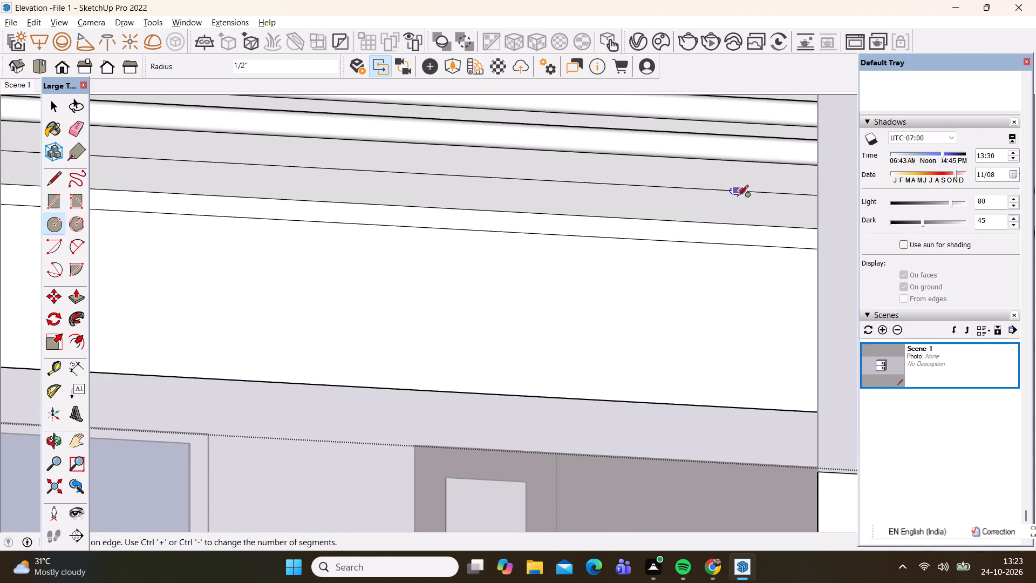
click(737, 197)
Draw a 1/2"-radius circle on the recessed parapet's top centre line near the inner corner.
scroll(802, 212, down, 11)
scroll(135, 180, down, 2)
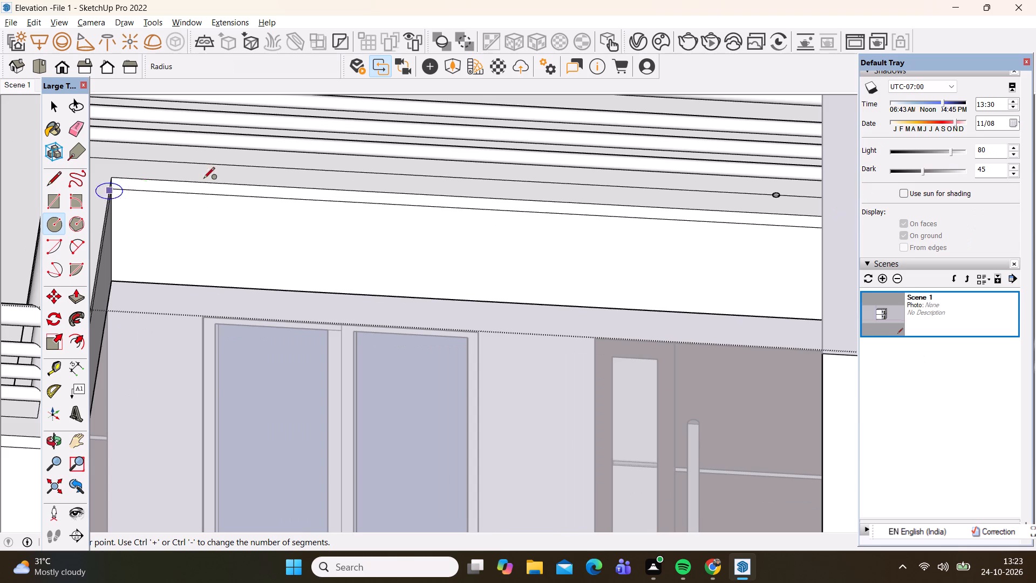
scroll(203, 179, down, 5)
scroll(118, 160, up, 3)
scroll(172, 174, up, 11)
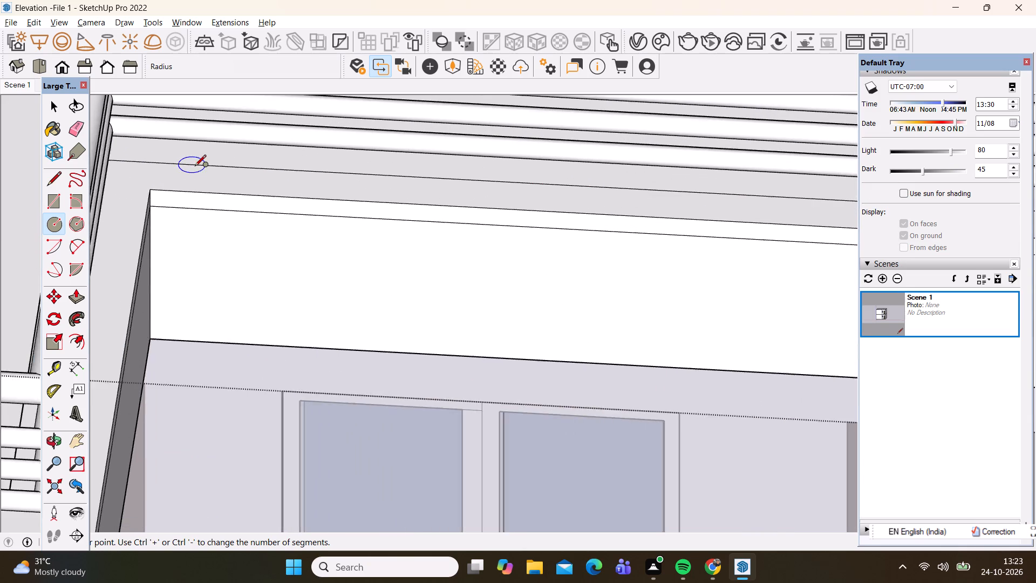
click(202, 164)
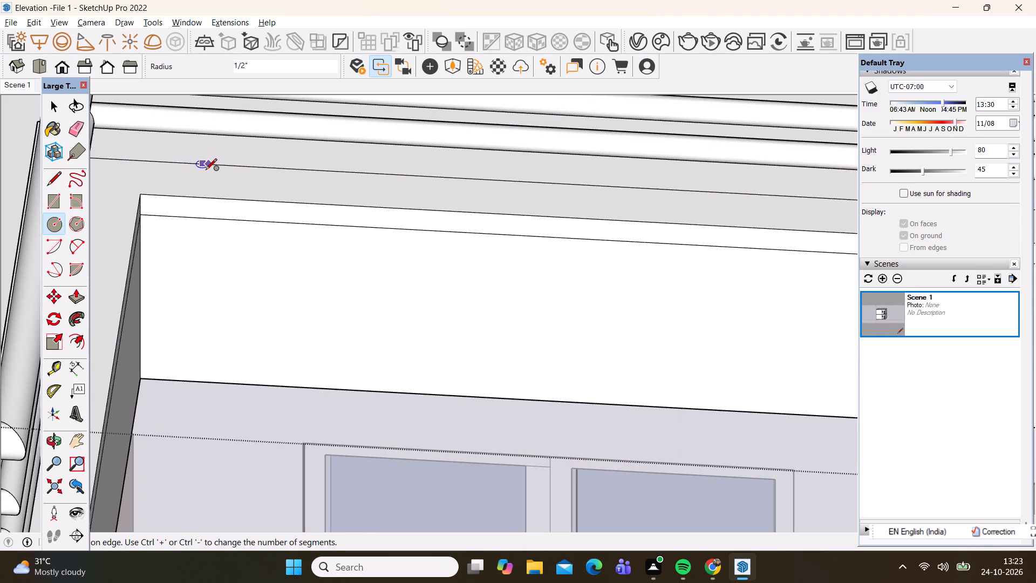
click(206, 171)
Draw a 1/2"-radius circle on the front parapet's top centre line near the outer corner.
scroll(445, 154, down, 10)
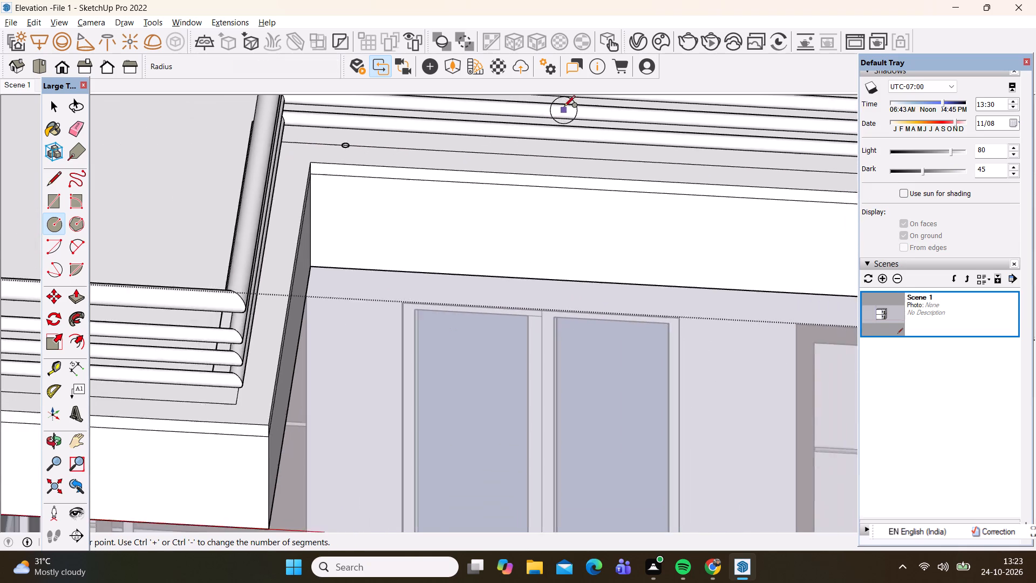
scroll(564, 107, down, 2)
scroll(265, 306, up, 9)
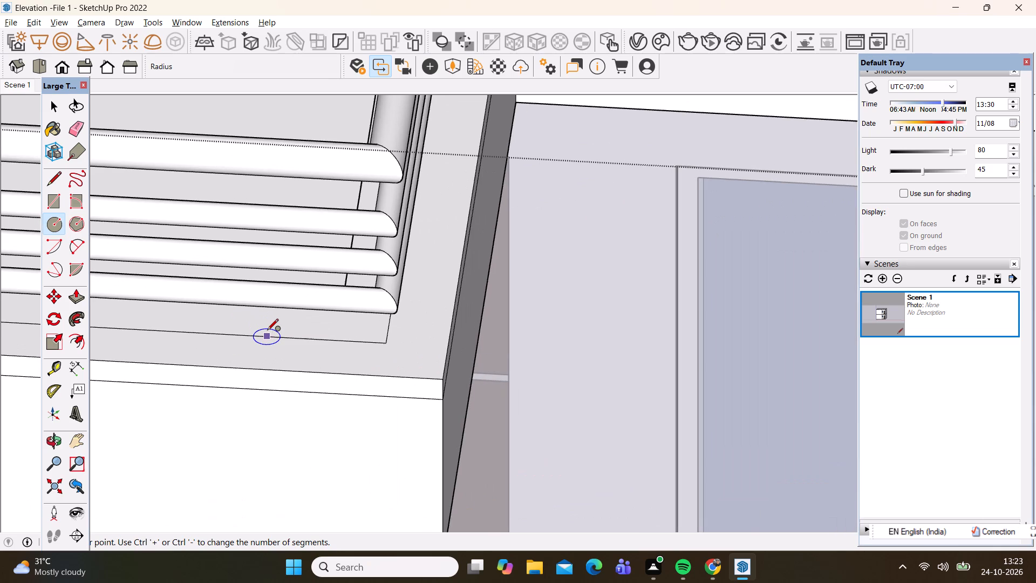
click(267, 331)
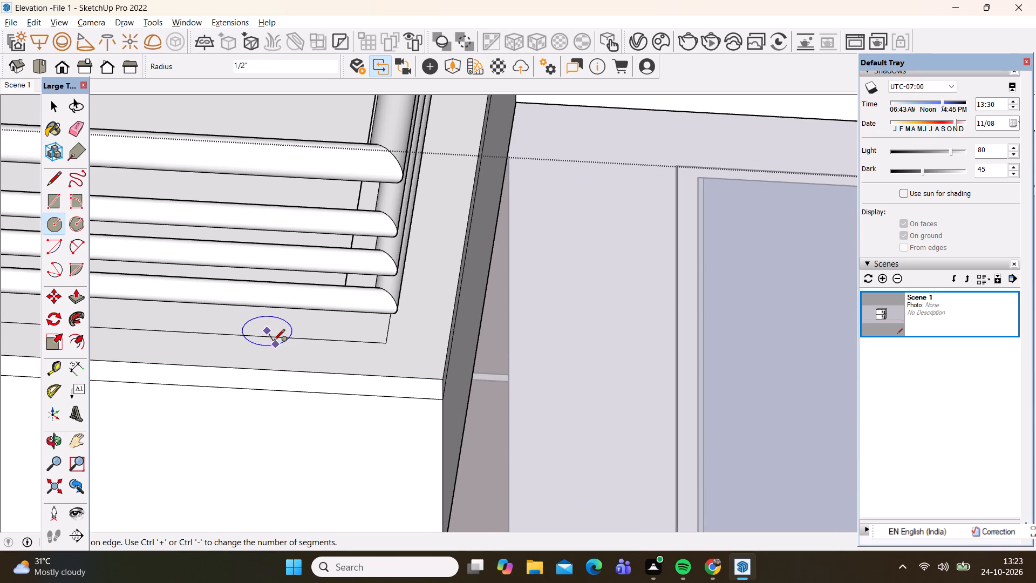
key(space)
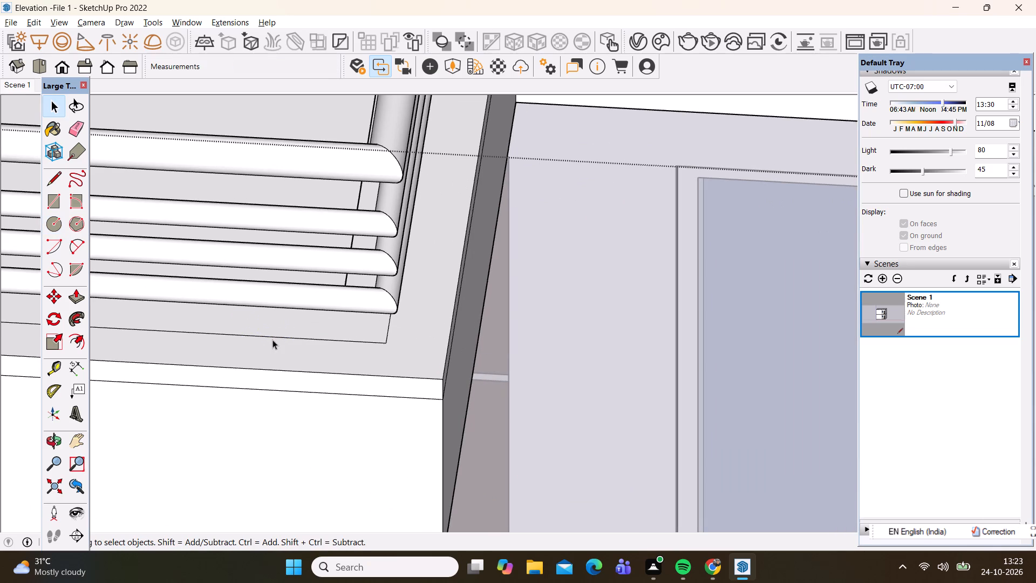
key(c)
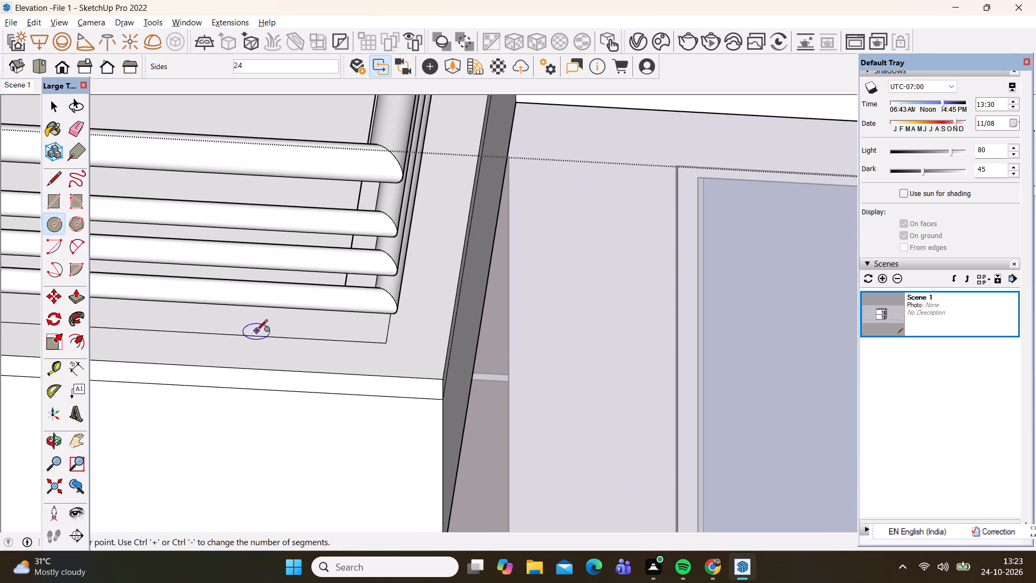
click(256, 335)
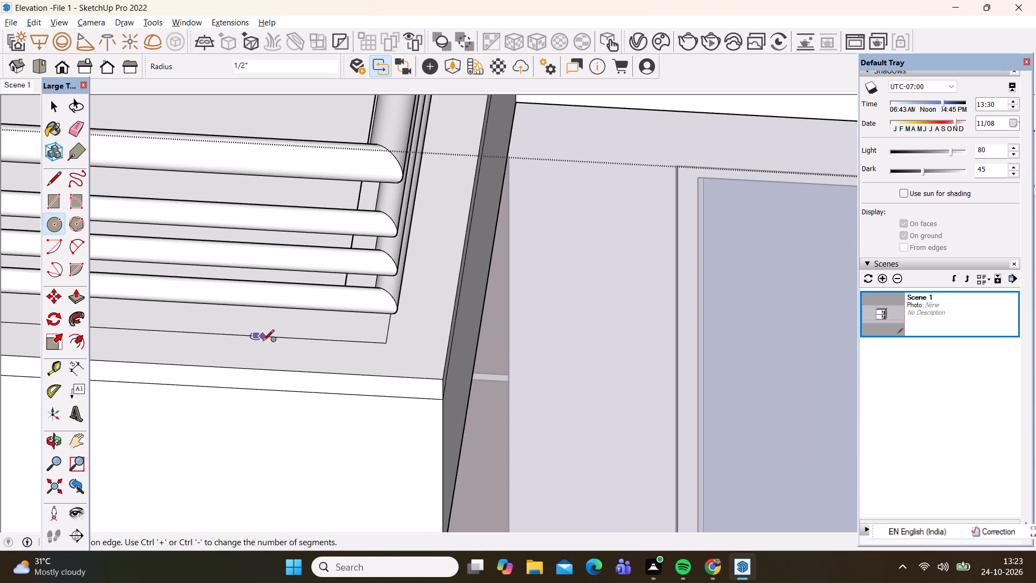
click(263, 342)
Draw a 1/2"-radius circle on the front parapet's top centre line near the front pillar.
scroll(579, 234, down, 12)
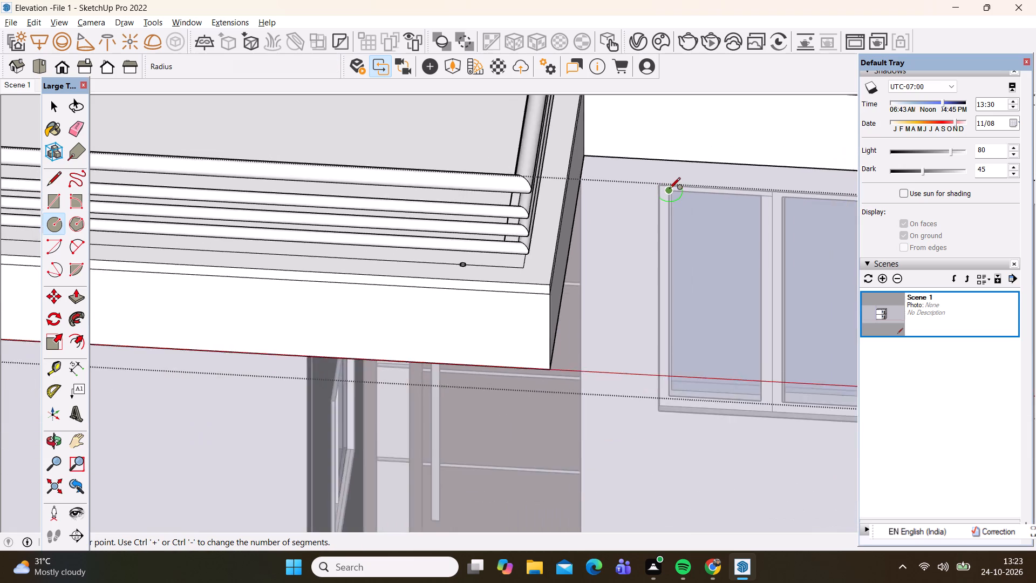
scroll(669, 189, down, 3)
scroll(270, 222, up, 11)
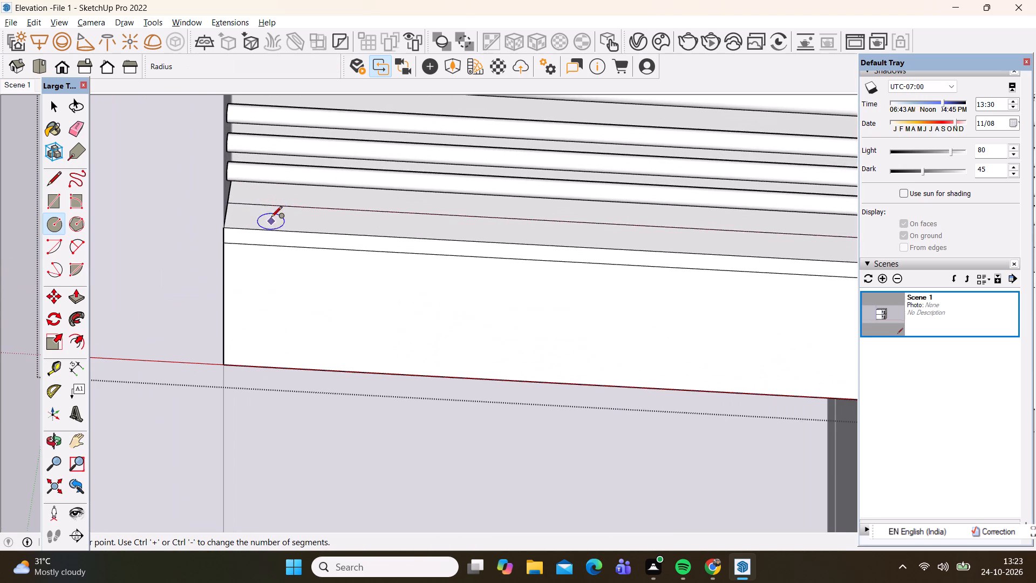
click(271, 206)
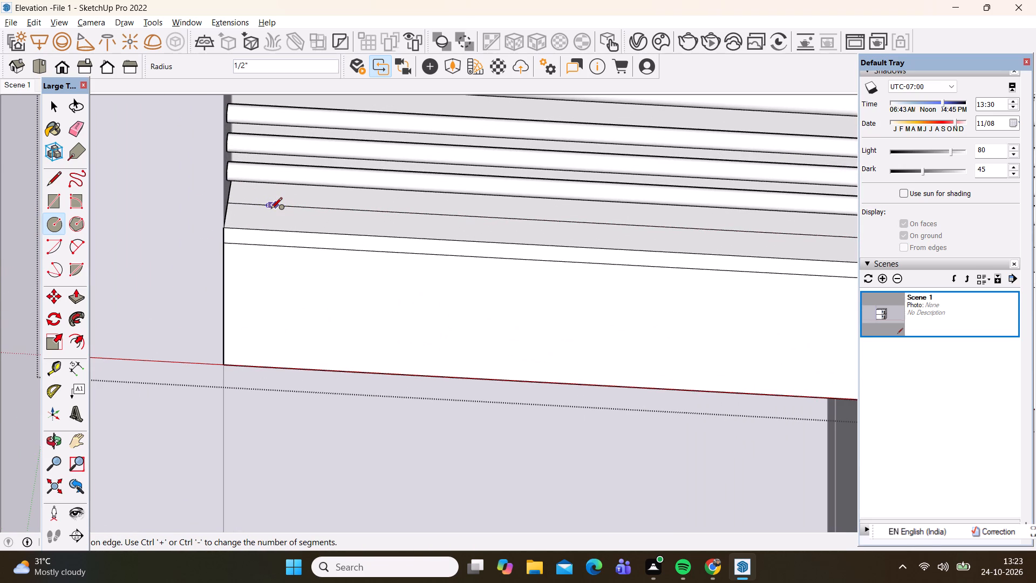
click(271, 211)
key(space)
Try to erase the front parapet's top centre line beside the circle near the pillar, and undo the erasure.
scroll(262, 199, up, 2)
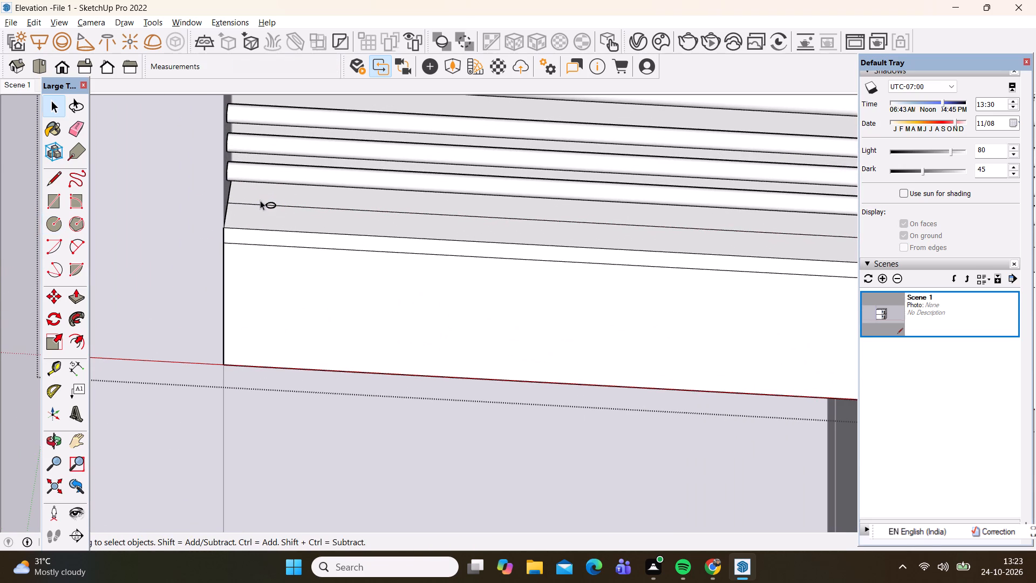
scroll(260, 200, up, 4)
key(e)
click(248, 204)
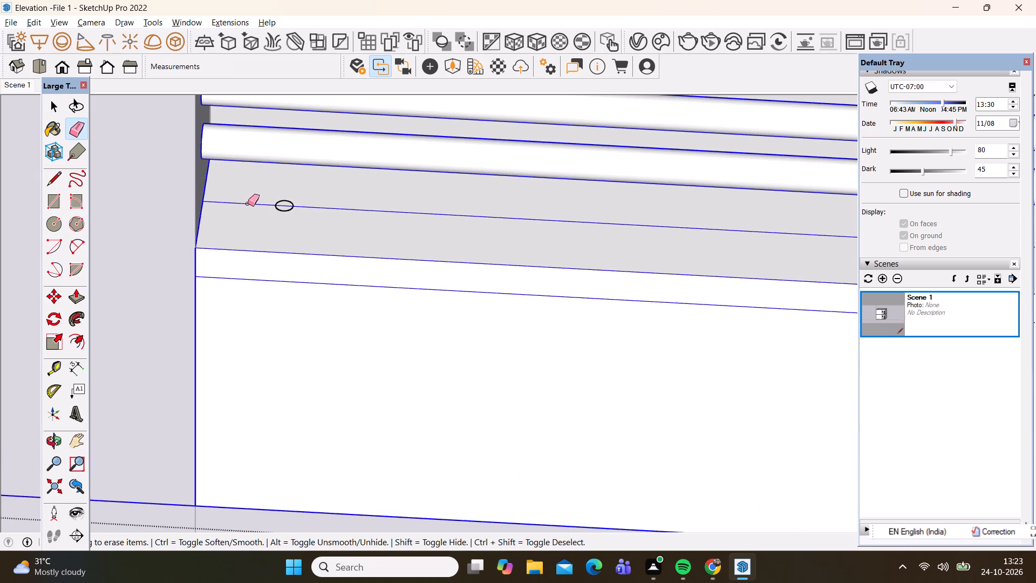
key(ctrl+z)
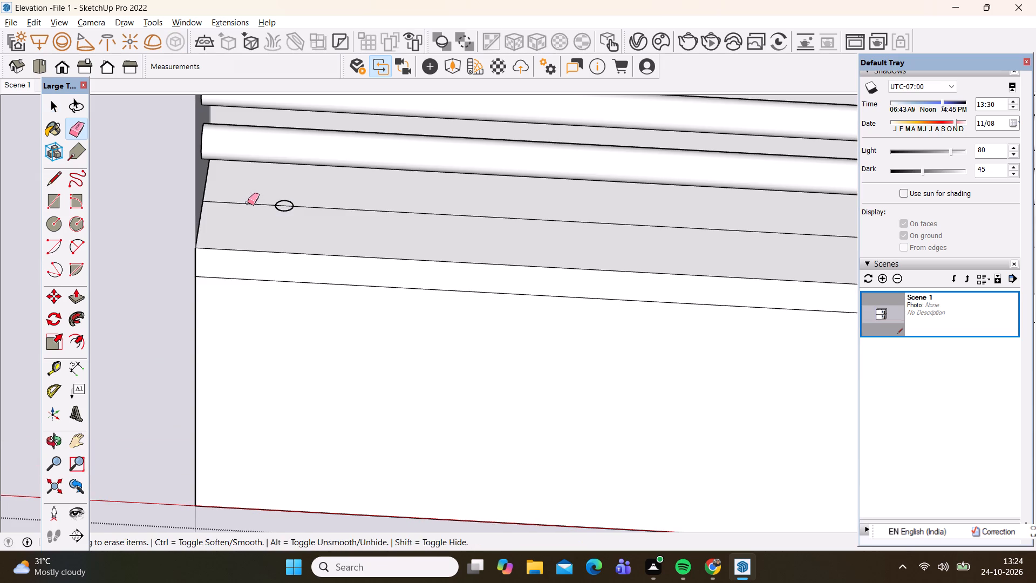
Open the nested parapet and railing group and delete the centre line on the front parapet's top.
key(space)
click(248, 200)
double_click(248, 201)
click(248, 203)
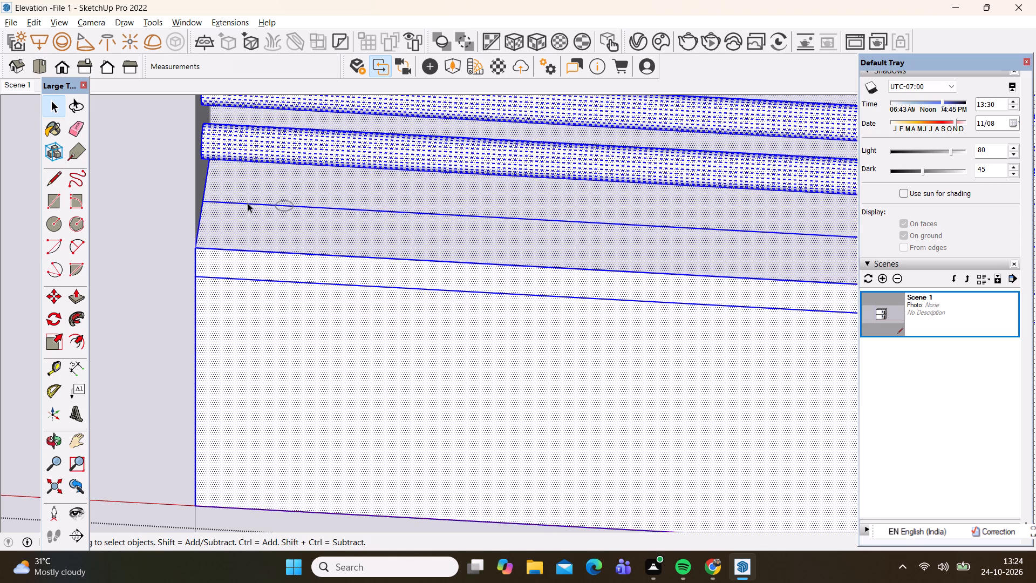
click(247, 203)
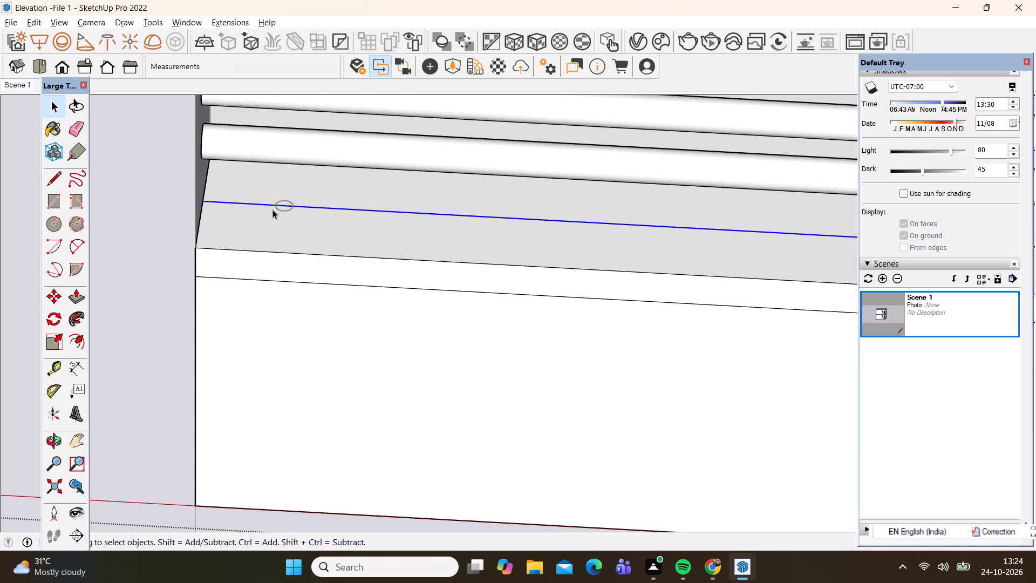
key(Delete)
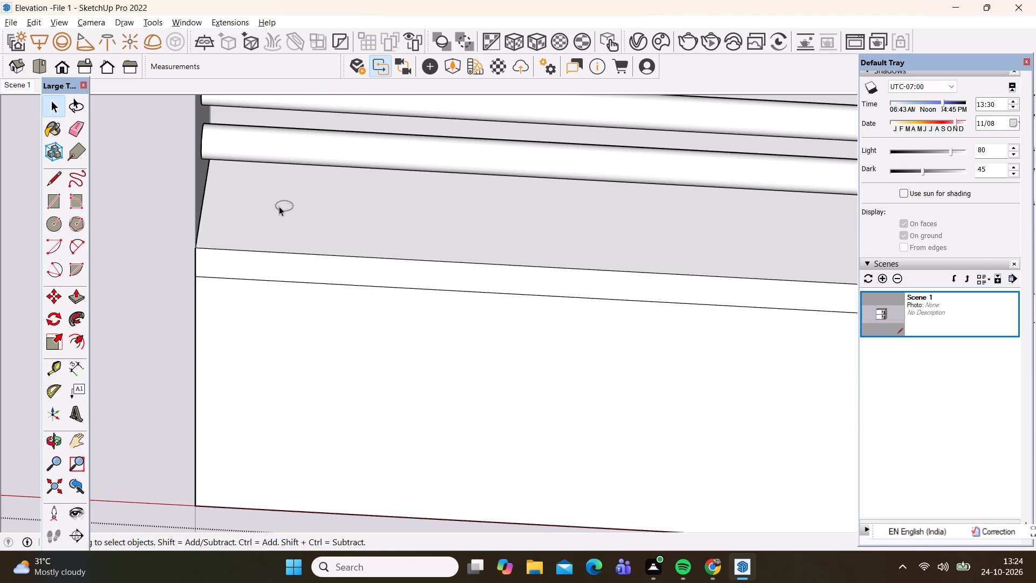
Delete the centre line on the recessed parapet's top.
click(276, 219)
scroll(226, 259, down, 7)
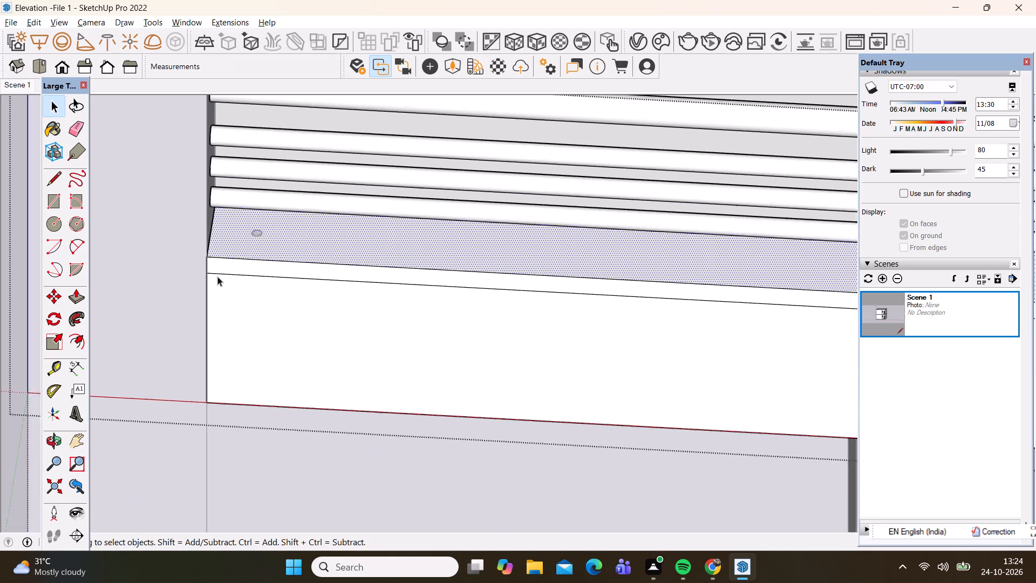
scroll(217, 276, down, 17)
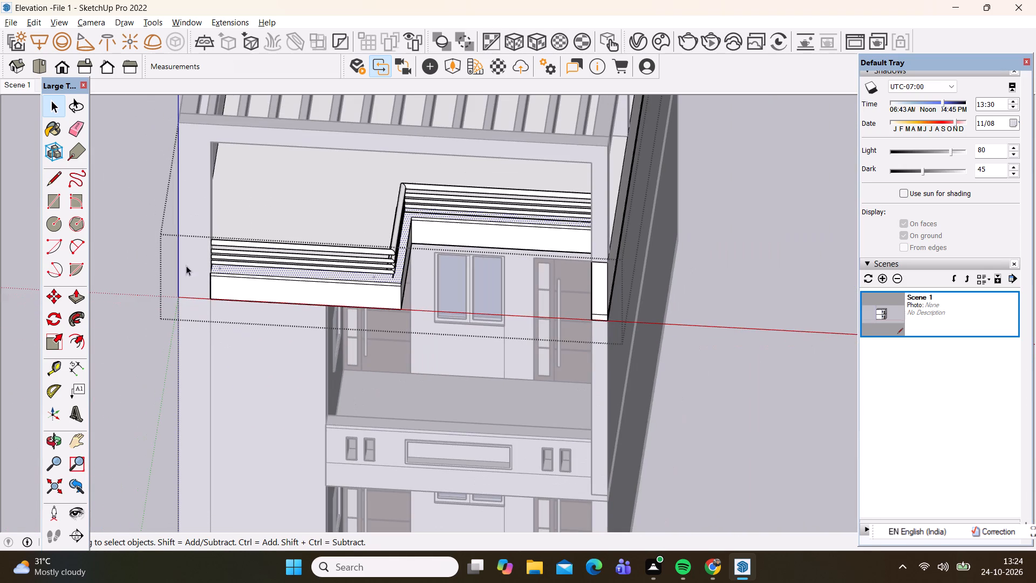
click(119, 221)
scroll(338, 215, up, 14)
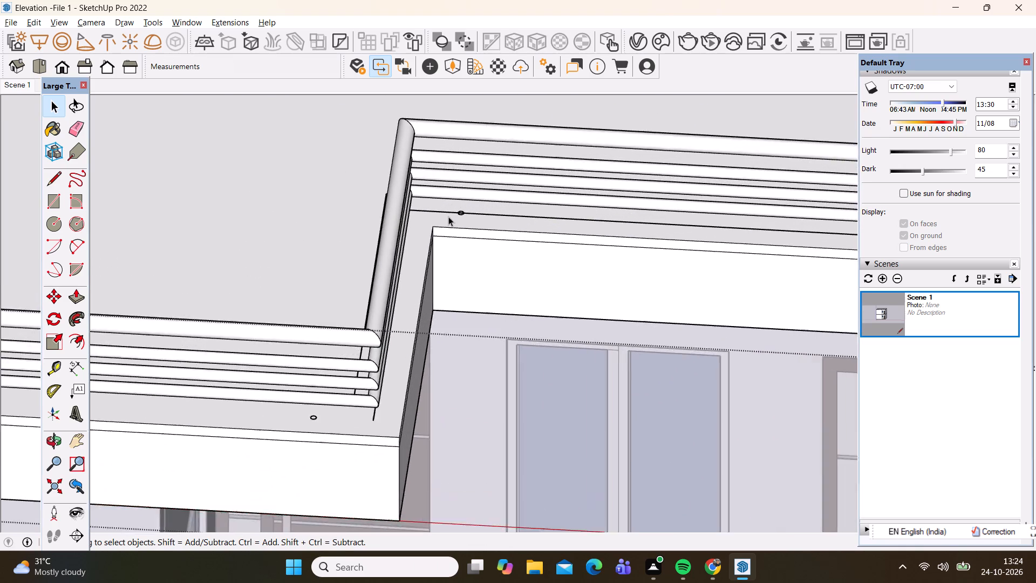
click(444, 212)
double_click(443, 211)
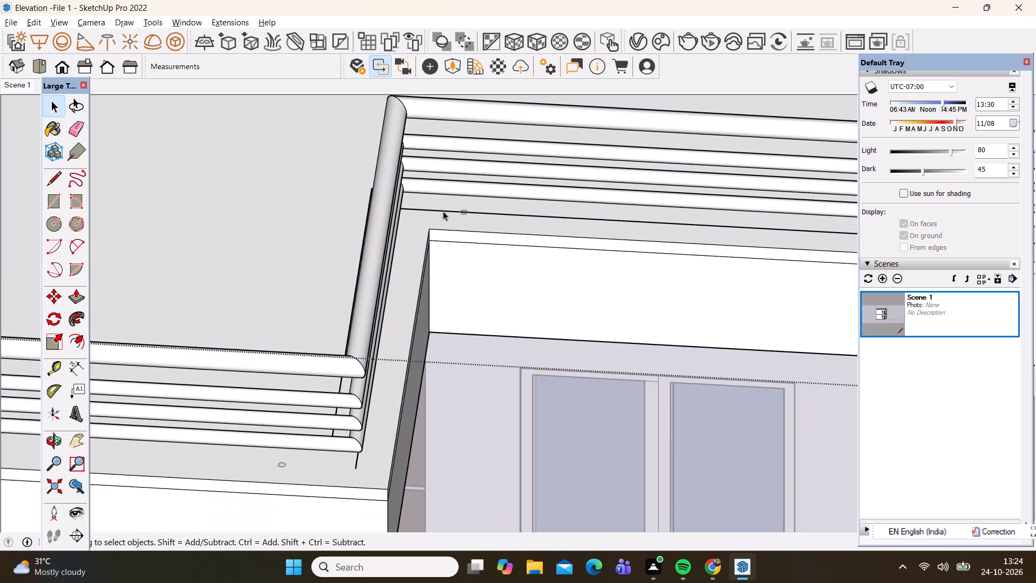
click(443, 211)
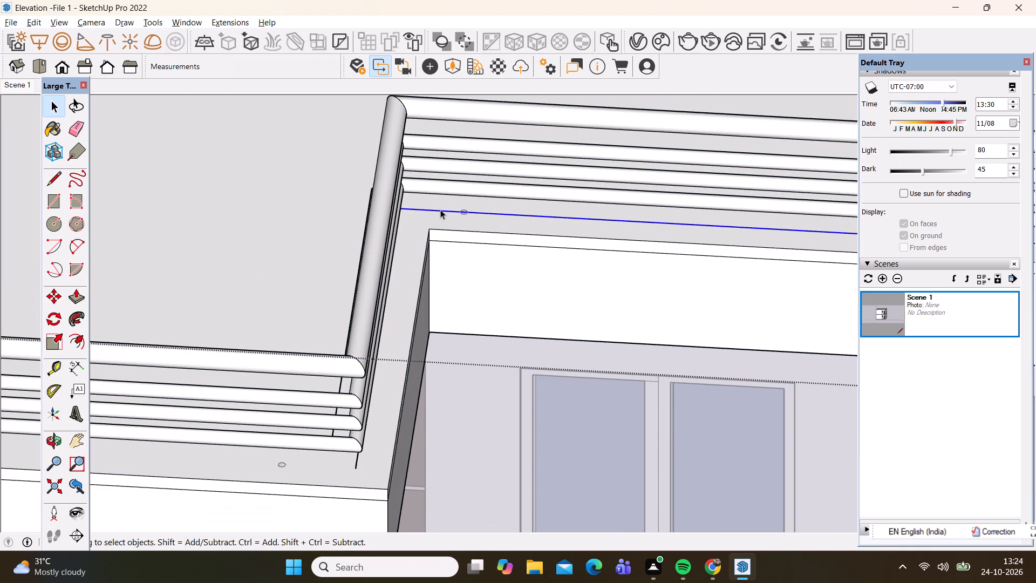
key(Delete)
Delete the leftover centre line segment on the connecting side parapet's top at the outer corner.
scroll(190, 273, down, 7)
scroll(260, 392, up, 6)
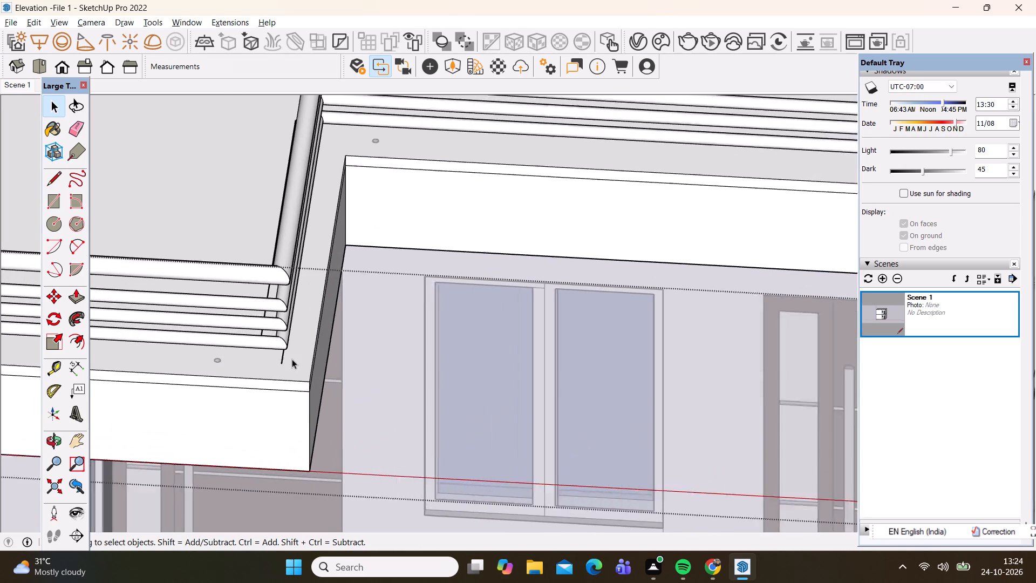
click(283, 357)
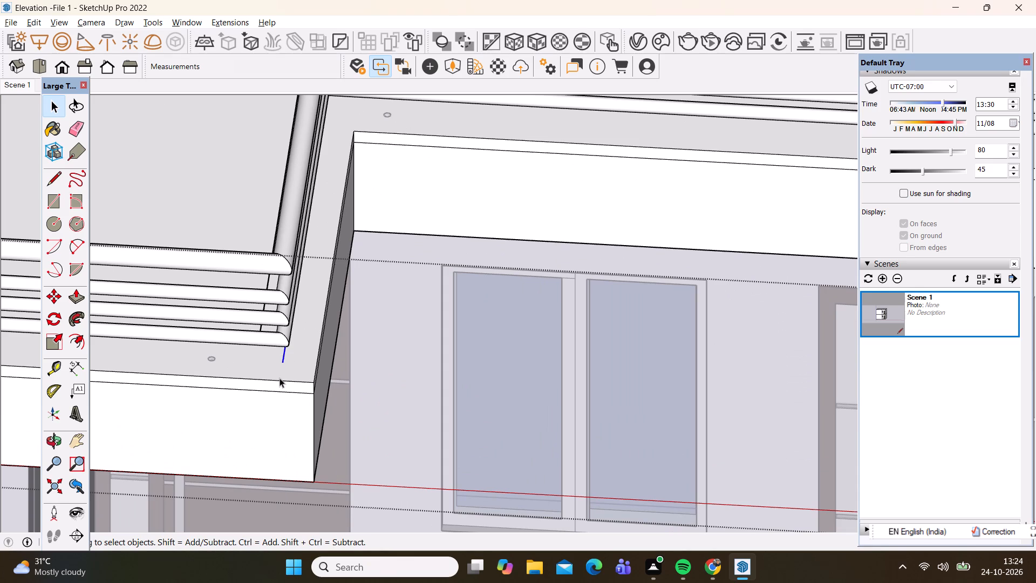
key(Delete)
scroll(317, 290, down, 15)
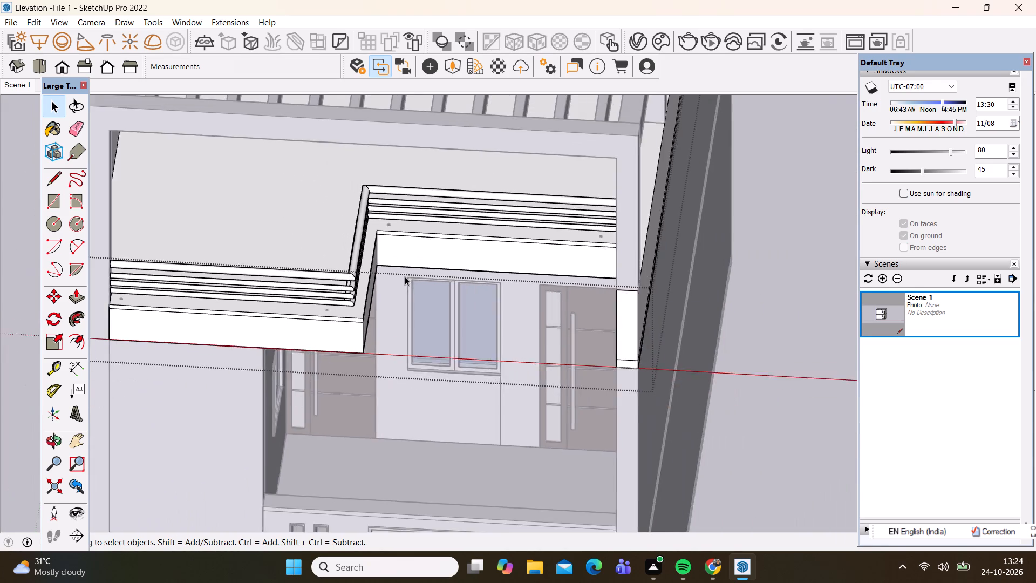
scroll(405, 276, down, 1)
click(692, 362)
Push/Pull the circle near the front pillar on the front parapet up through the rails to a 1' 7 1/2" high post.
scroll(169, 326, up, 11)
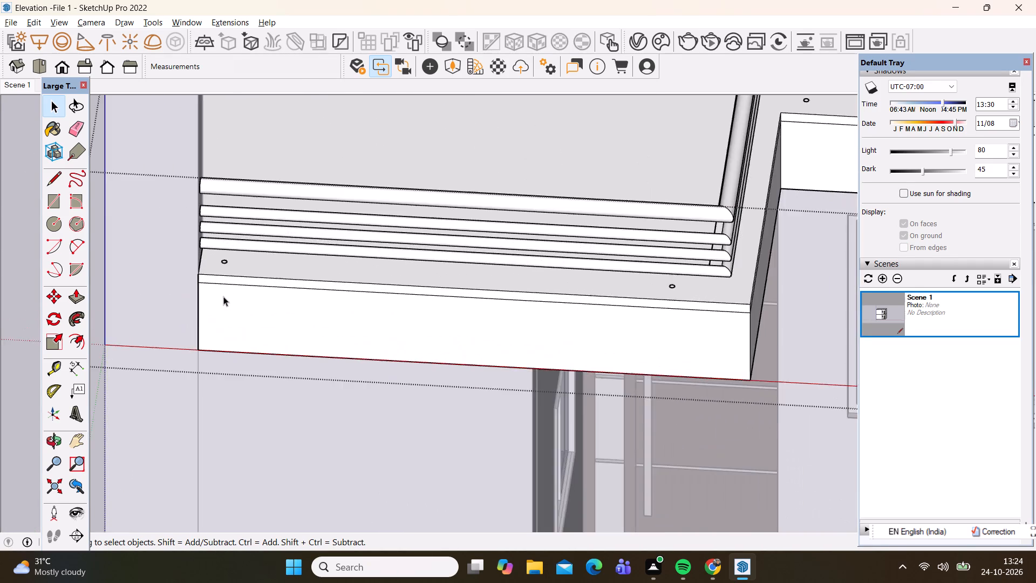
scroll(226, 296, up, 5)
scroll(222, 241, up, 17)
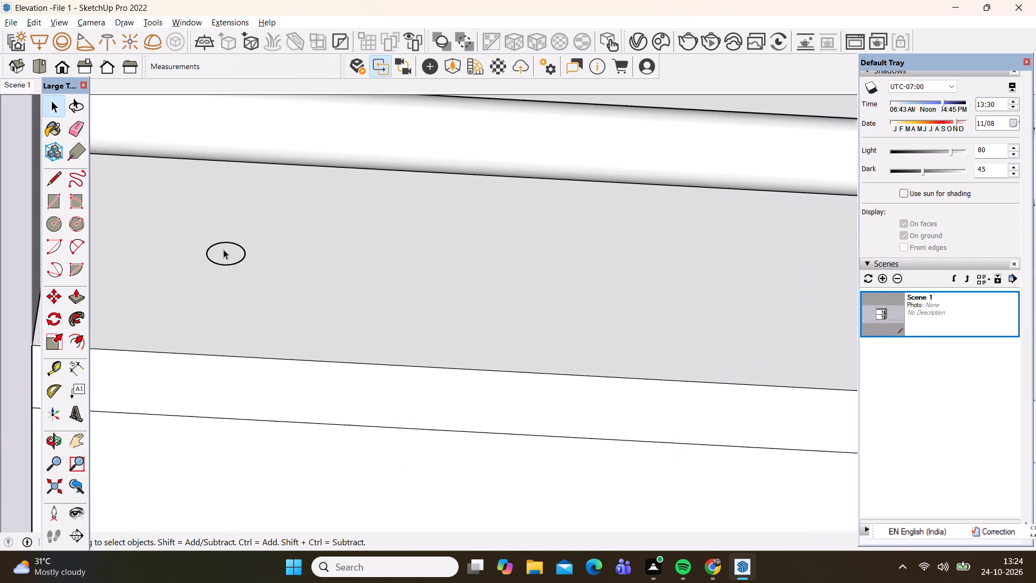
key(p)
click(225, 254)
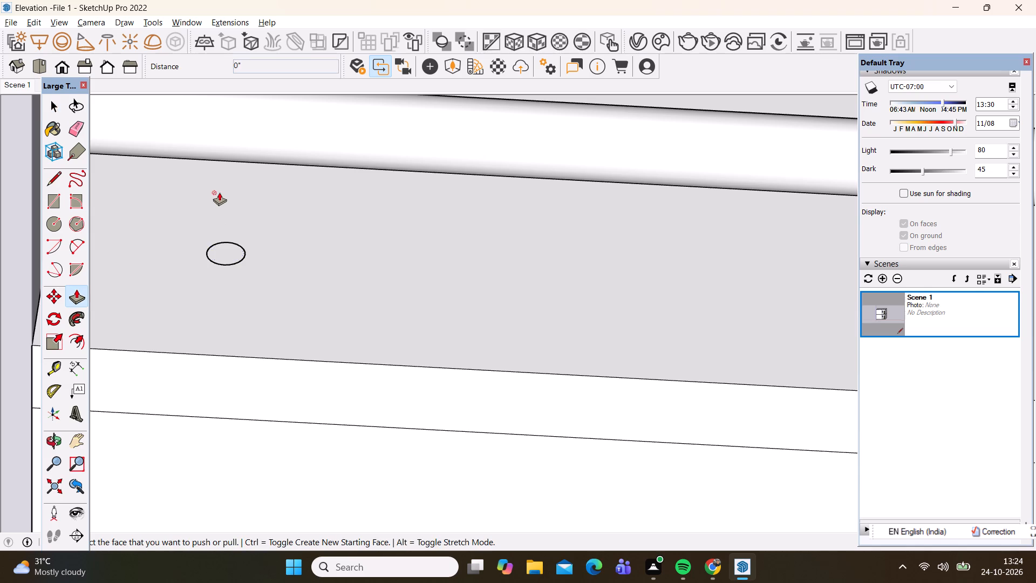
drag(227, 254, 220, 167)
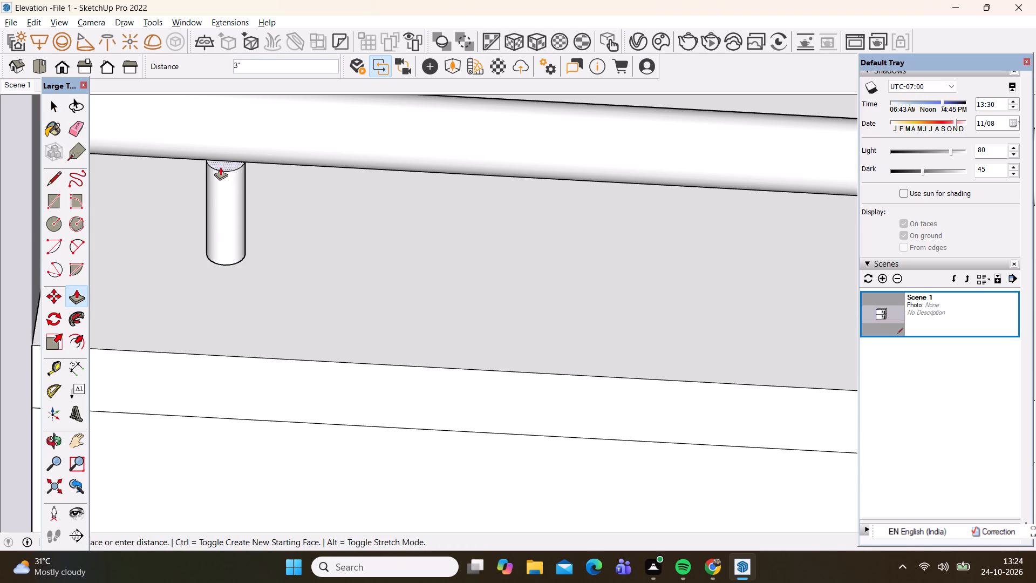
drag(220, 167, 227, 233)
scroll(225, 201, down, 13)
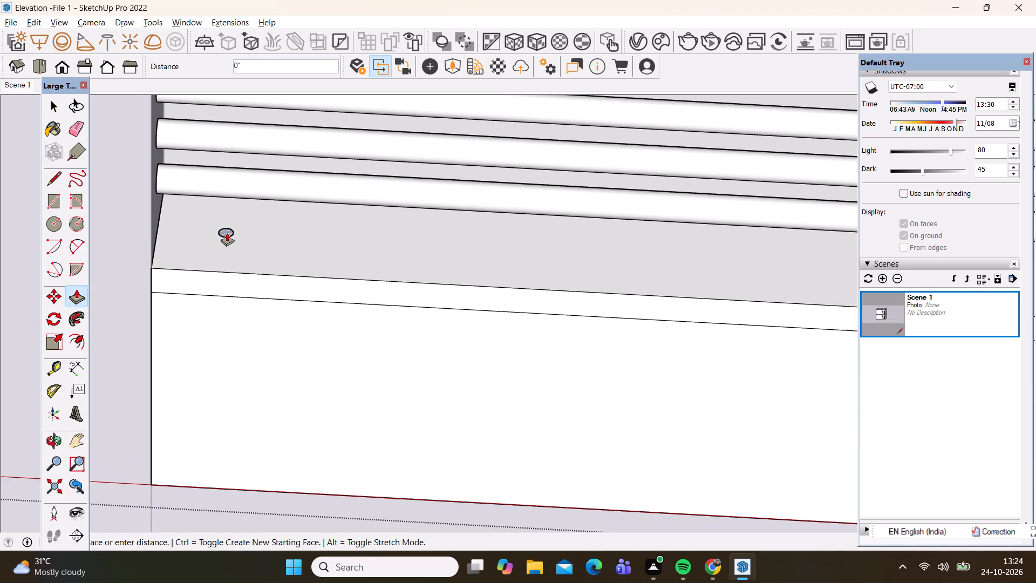
scroll(227, 233, down, 4)
drag(227, 233, 230, 148)
scroll(230, 144, down, 6)
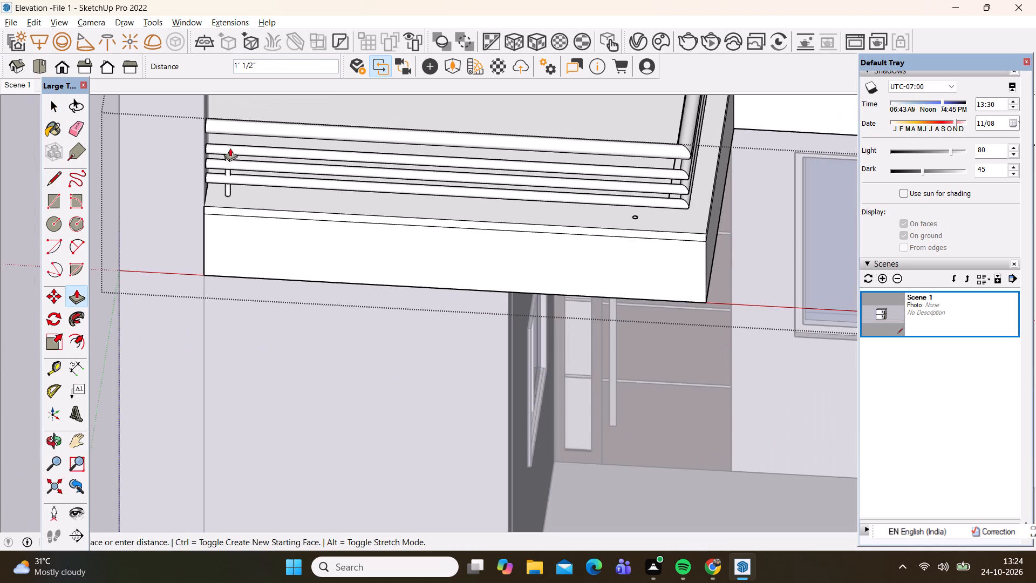
drag(230, 148, 231, 117)
drag(231, 117, 231, 120)
Push/Pull the circle near the front parapet's outer corner up to a 1' 7 1/2" high post.
scroll(126, 196, down, 5)
scroll(617, 189, up, 3)
scroll(369, 150, up, 4)
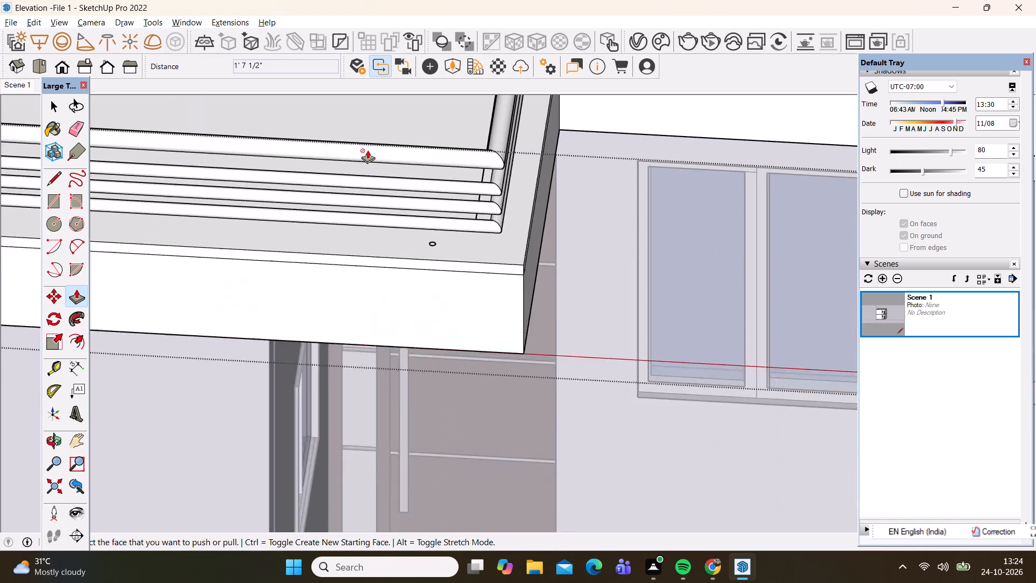
scroll(434, 155, up, 3)
scroll(439, 256, up, 3)
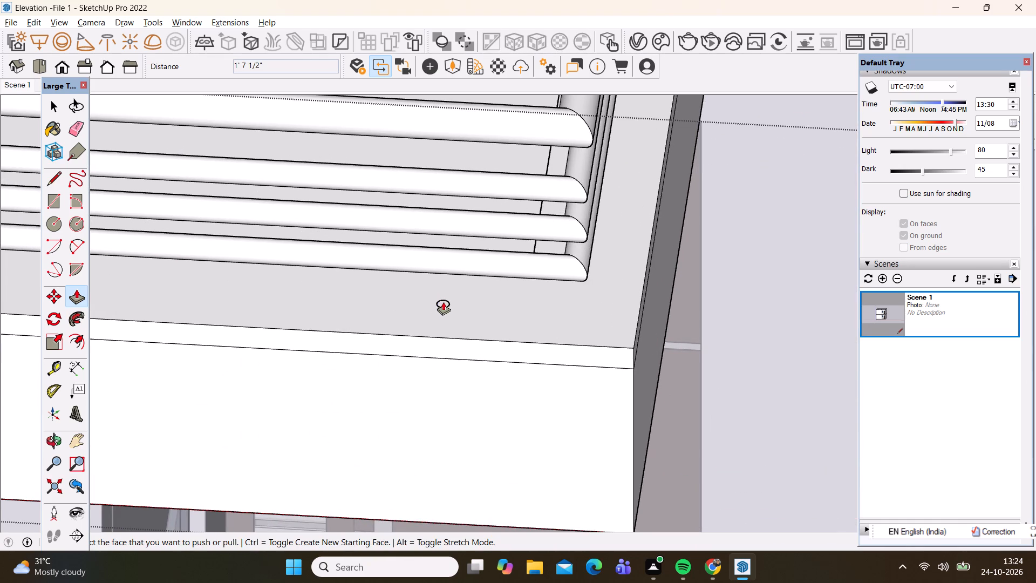
drag(443, 302, 442, 103)
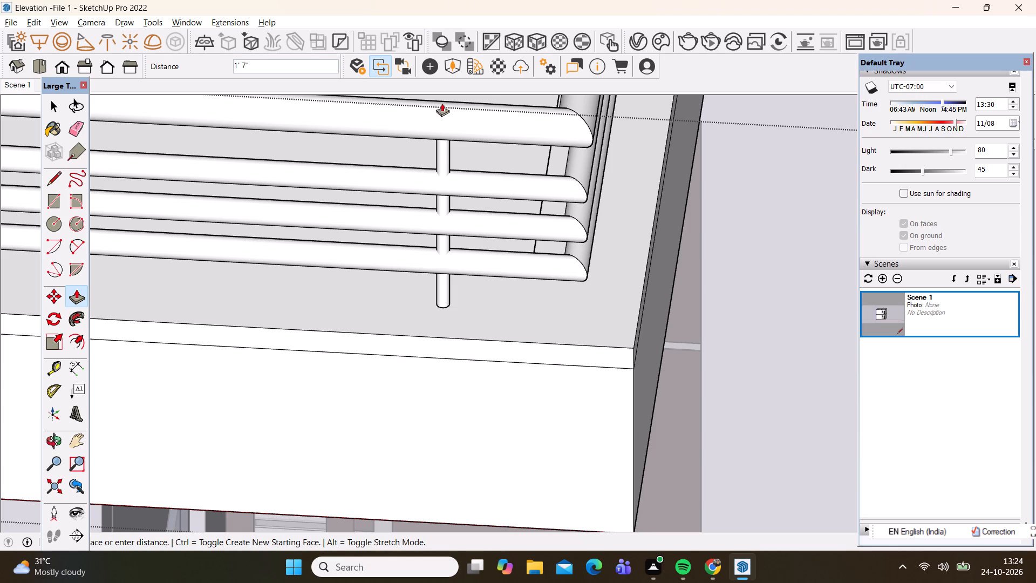
drag(442, 103, 442, 100)
Push/Pull the circle near the inner corner on the recessed parapet up to a 1' 7 1/2" high post.
scroll(338, 245, down, 6)
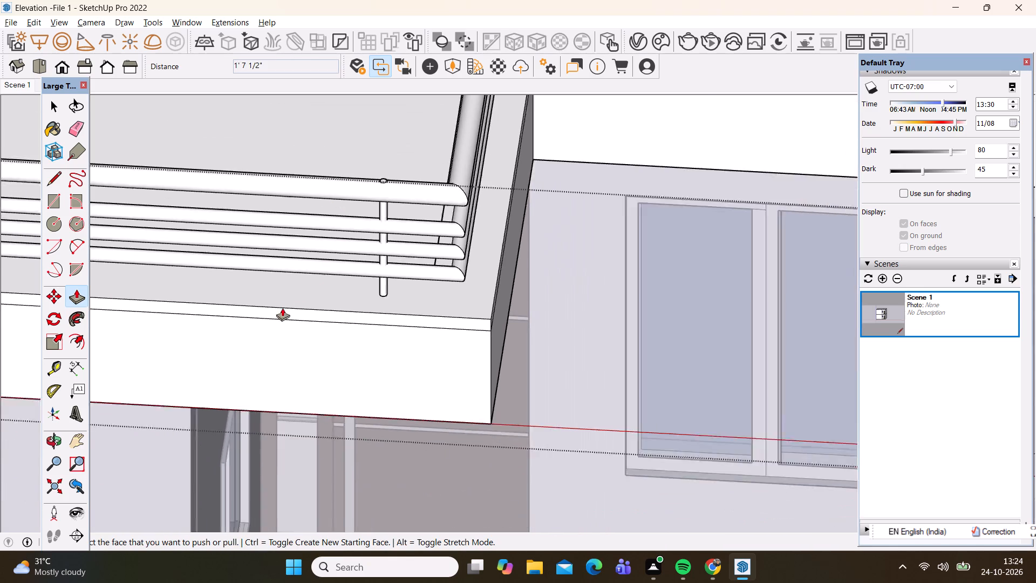
scroll(282, 308, down, 4)
scroll(270, 264, down, 9)
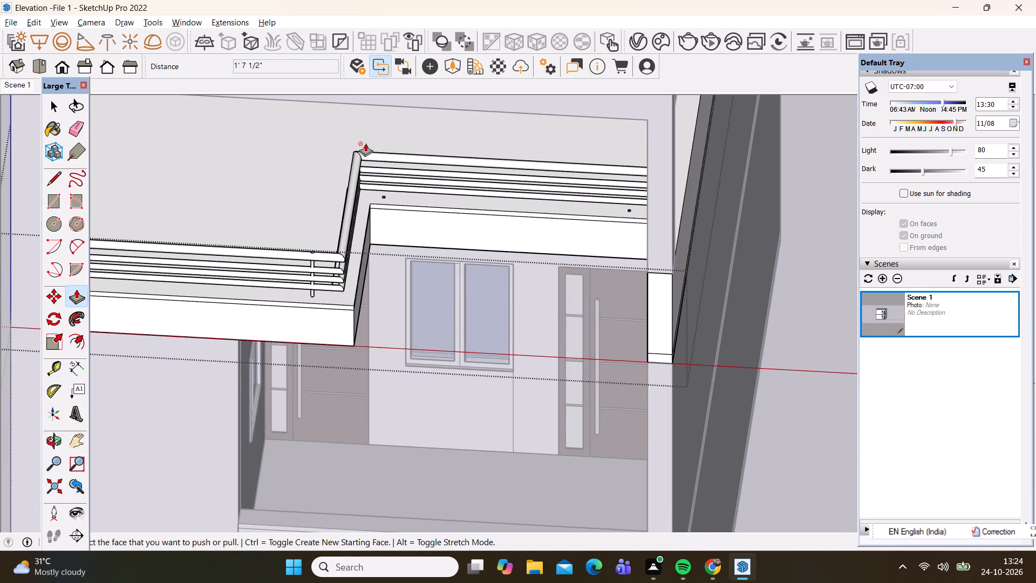
scroll(366, 141, up, 4)
scroll(349, 228, up, 7)
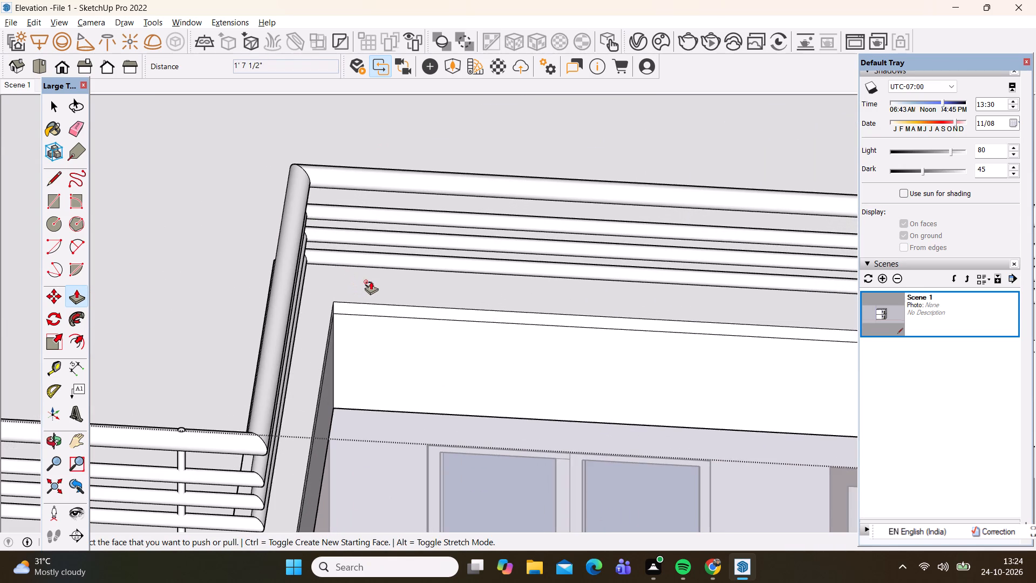
drag(372, 284, 366, 202)
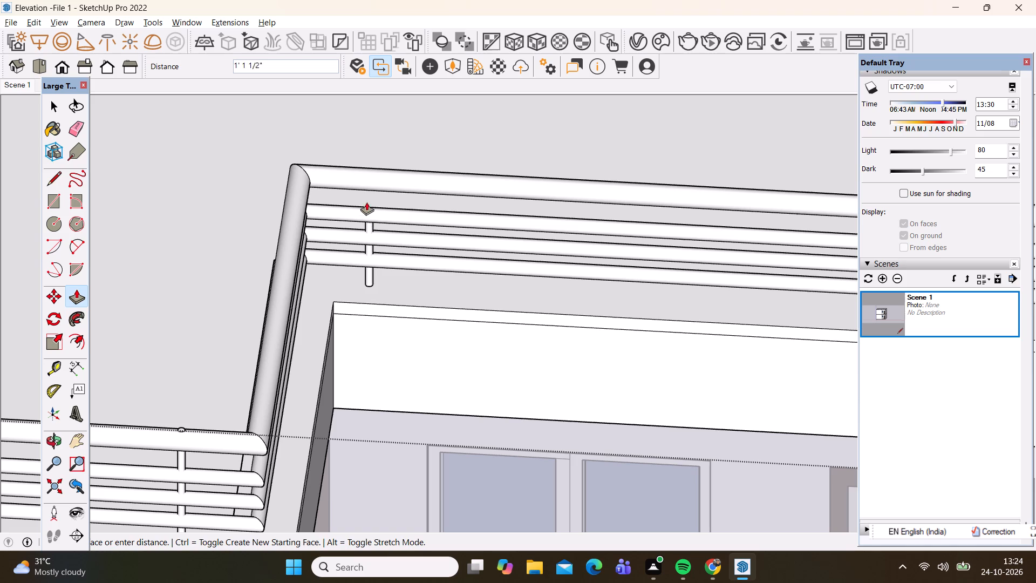
drag(366, 202, 367, 167)
Push/Pull the circle at the recessed parapet's far end, beside the pillar, up to a 1' 7 1/2" high post.
scroll(146, 268, down, 9)
scroll(645, 228, up, 11)
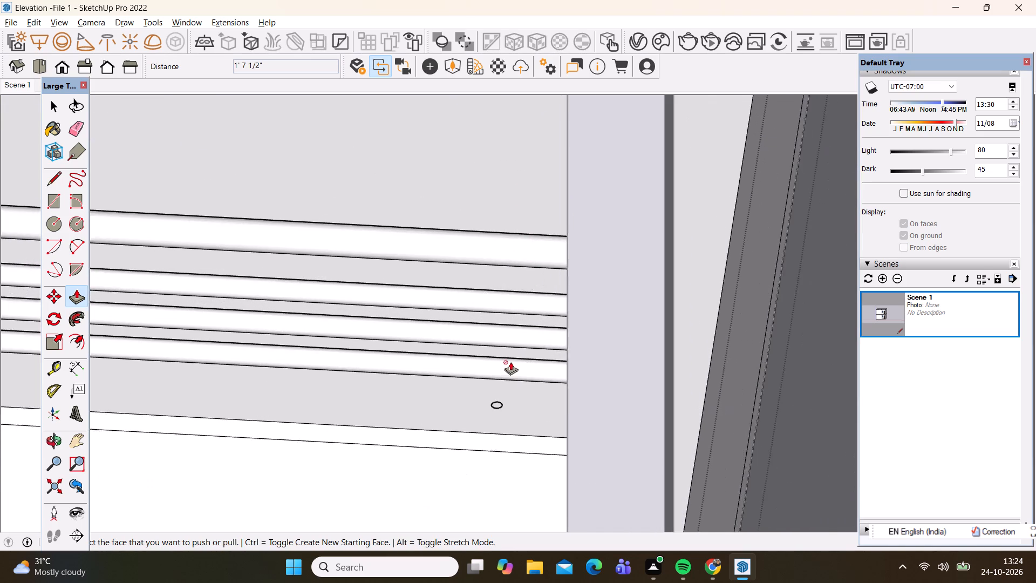
scroll(510, 362, up, 3)
drag(491, 422, 482, 237)
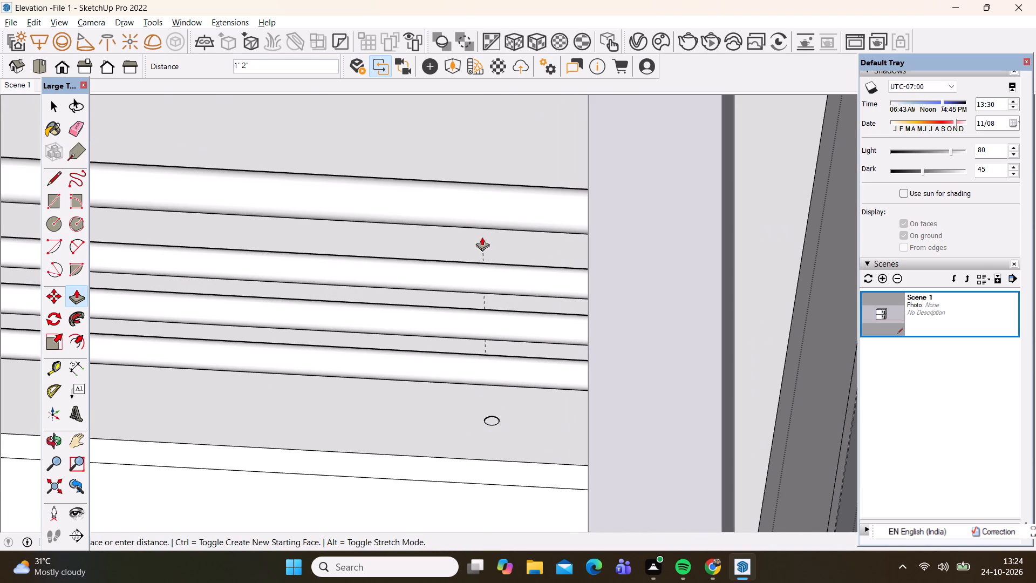
drag(482, 237, 485, 186)
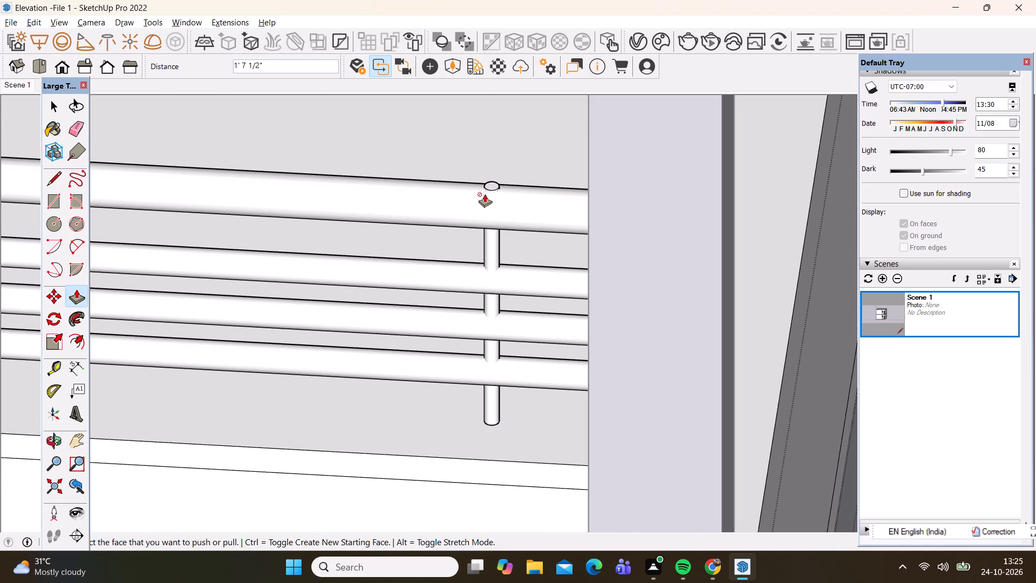
key(space)
scroll(476, 203, down, 20)
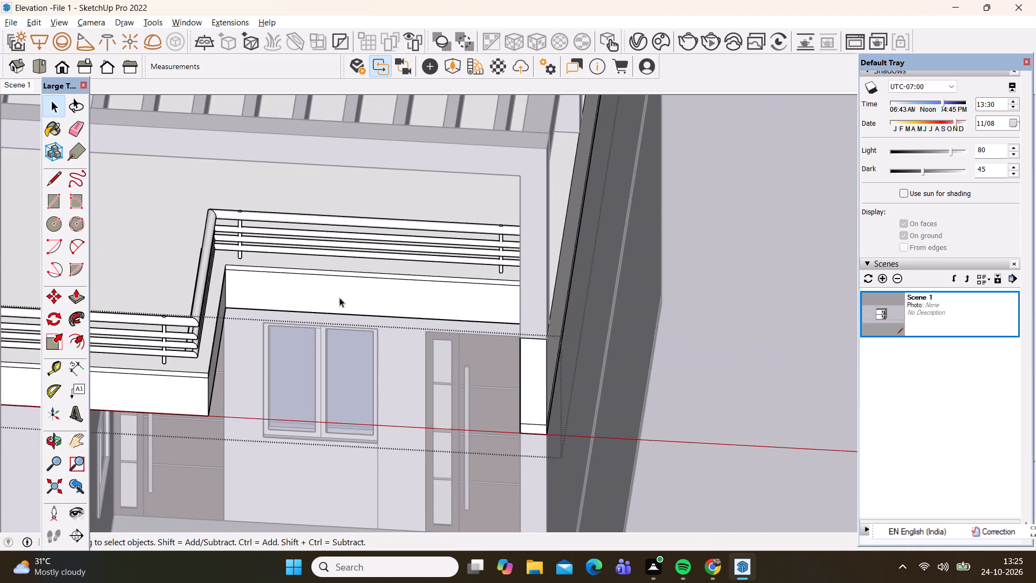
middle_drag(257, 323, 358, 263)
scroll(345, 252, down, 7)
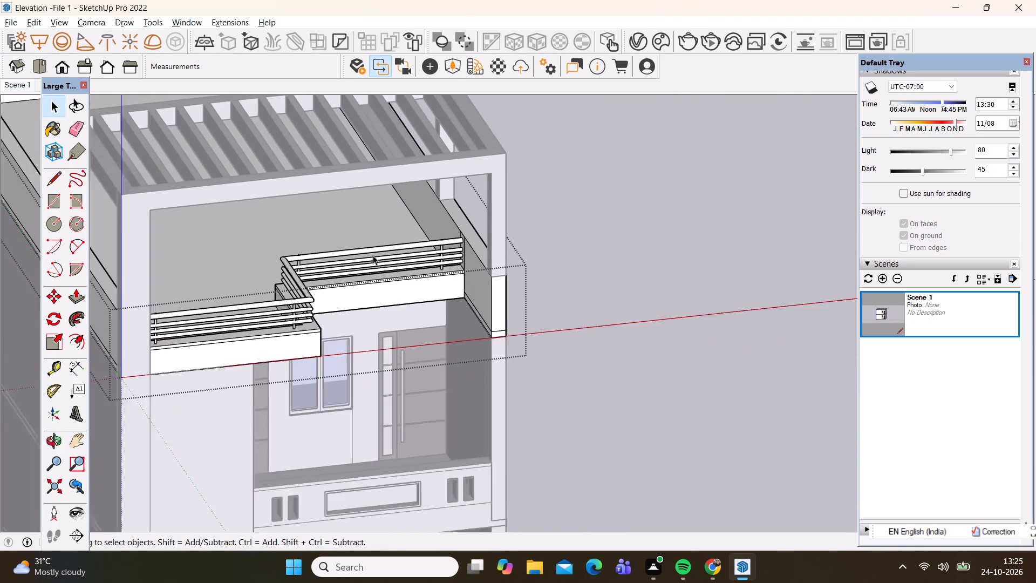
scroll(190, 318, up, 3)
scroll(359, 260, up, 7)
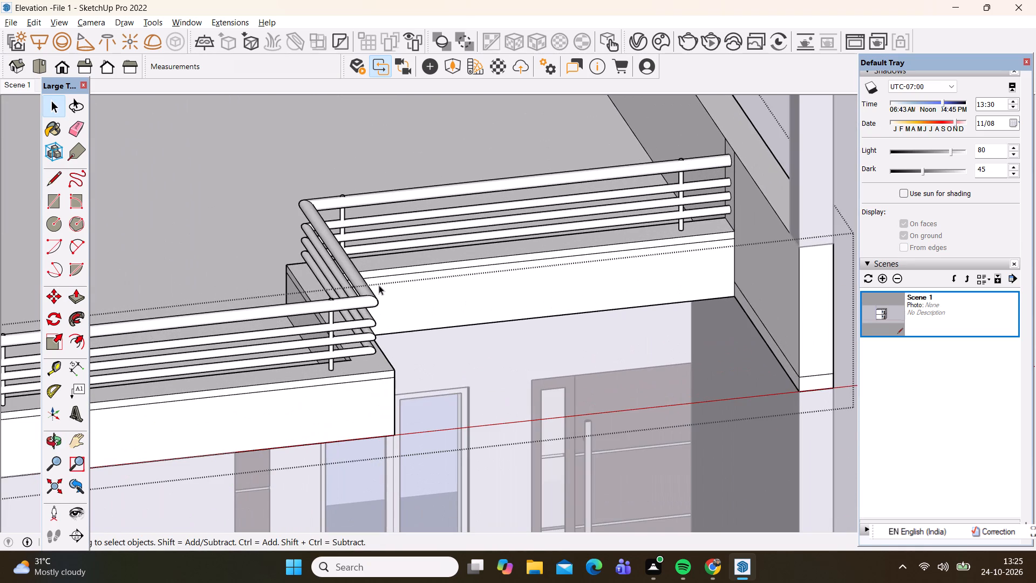
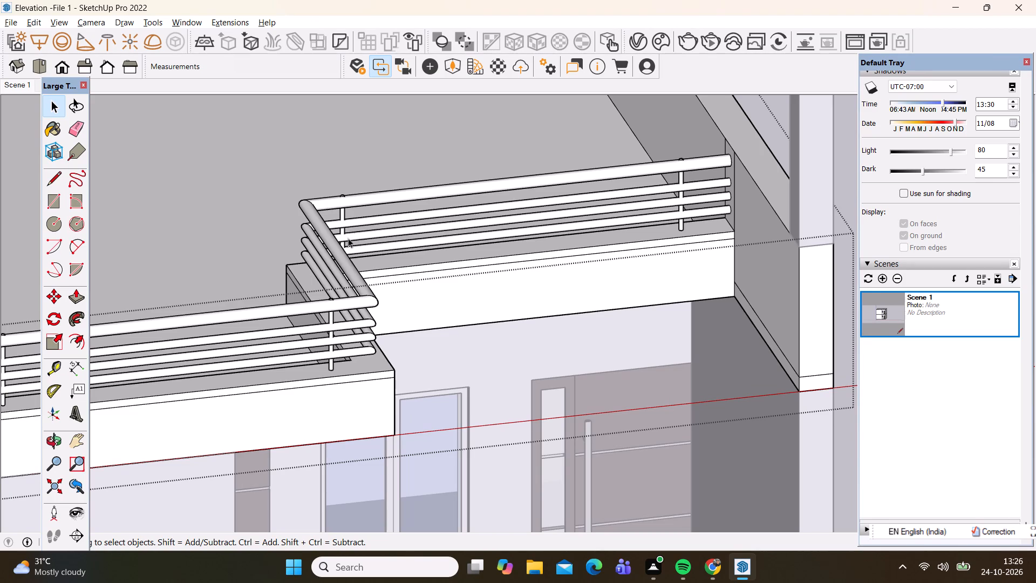
Draw a 1/2"-radius circle on the top of the short return parapet, near the outer corner, just outside the lowest rail.
scroll(409, 267, down, 10)
scroll(414, 232, up, 7)
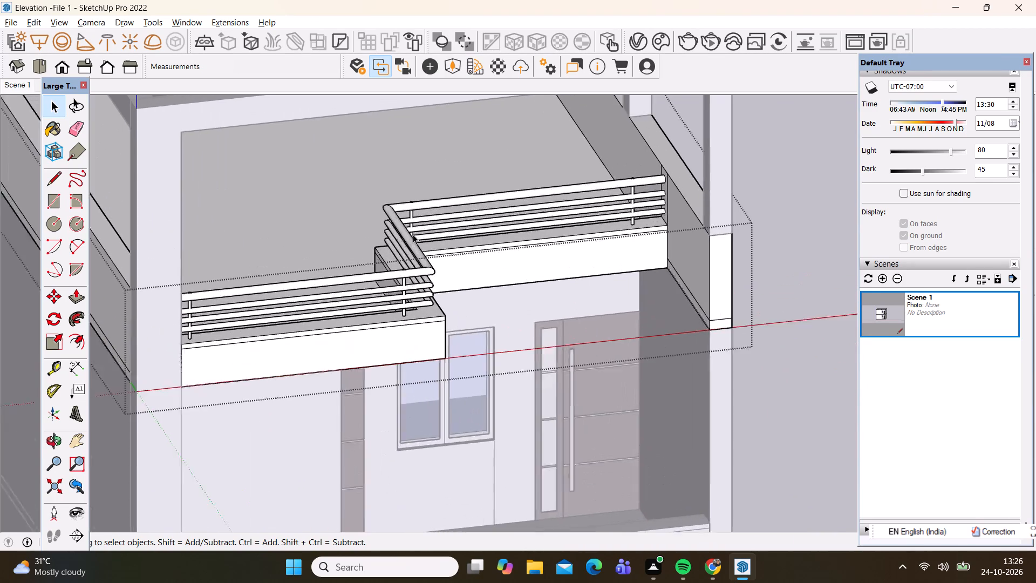
scroll(413, 234, up, 5)
middle_drag(481, 378, 186, 383)
scroll(480, 379, down, 1)
scroll(697, 218, down, 2)
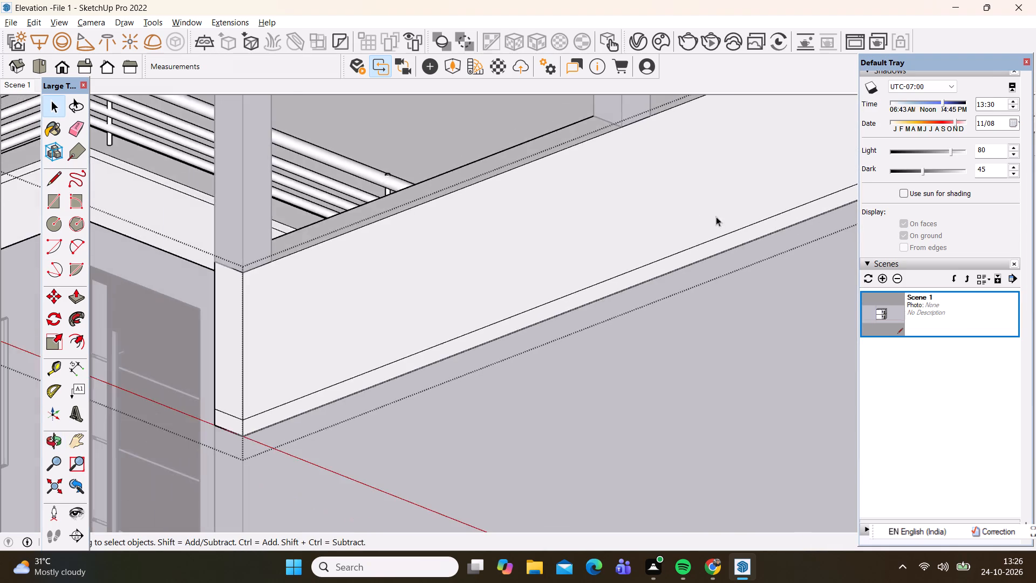
scroll(716, 216, down, 8)
scroll(321, 138, up, 10)
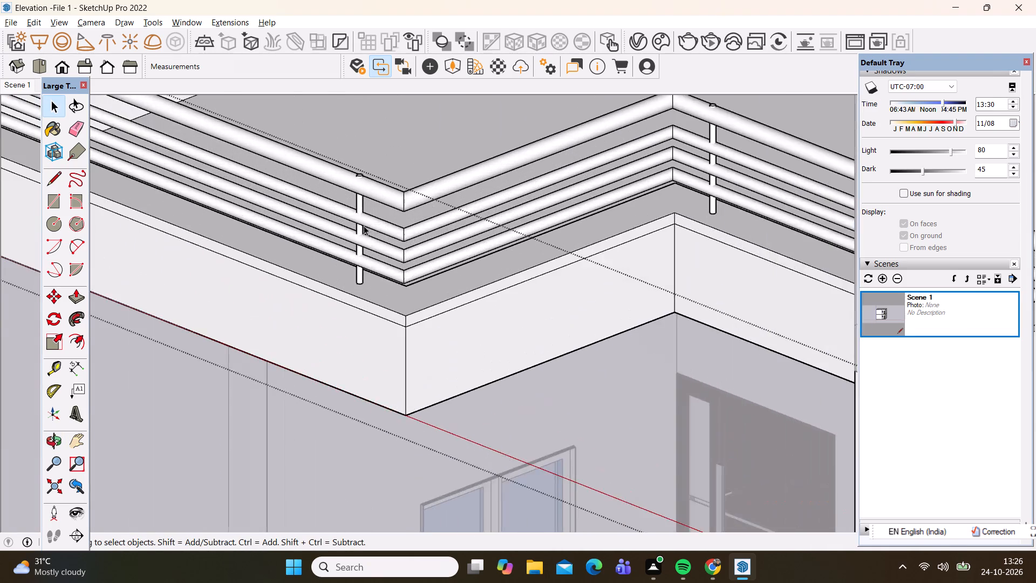
scroll(364, 226, up, 4)
scroll(434, 283, up, 7)
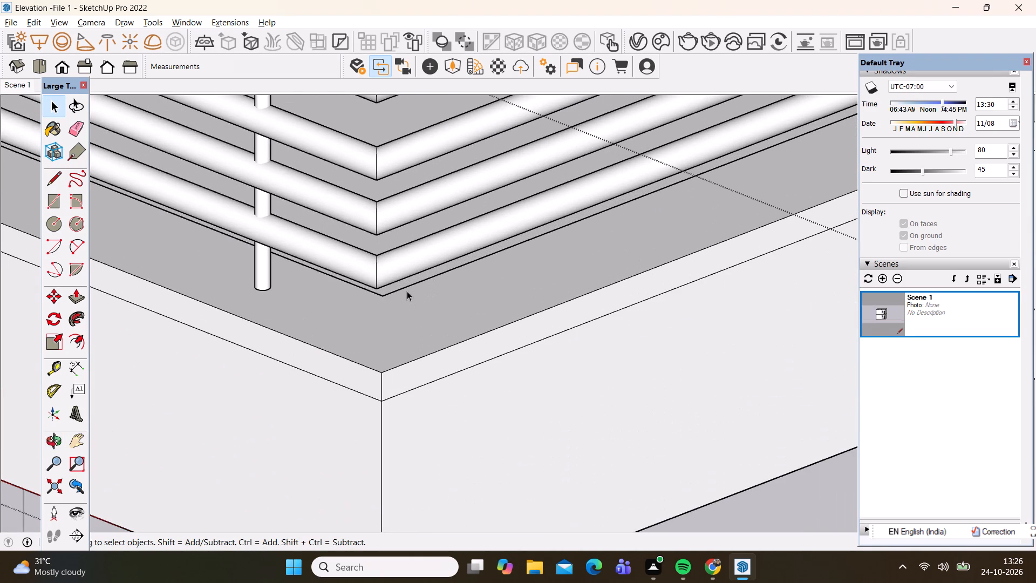
scroll(405, 284, up, 3)
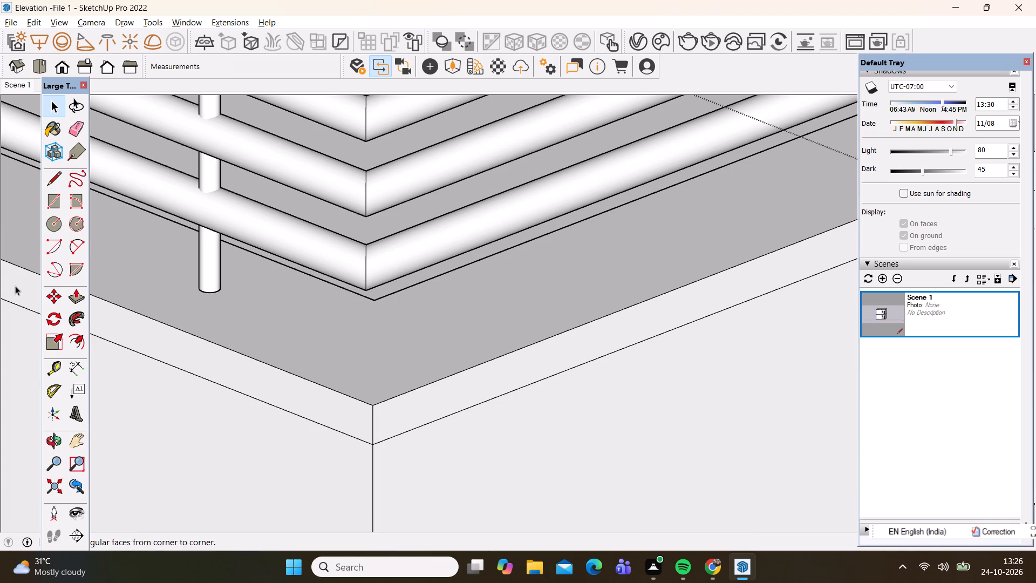
click(58, 225)
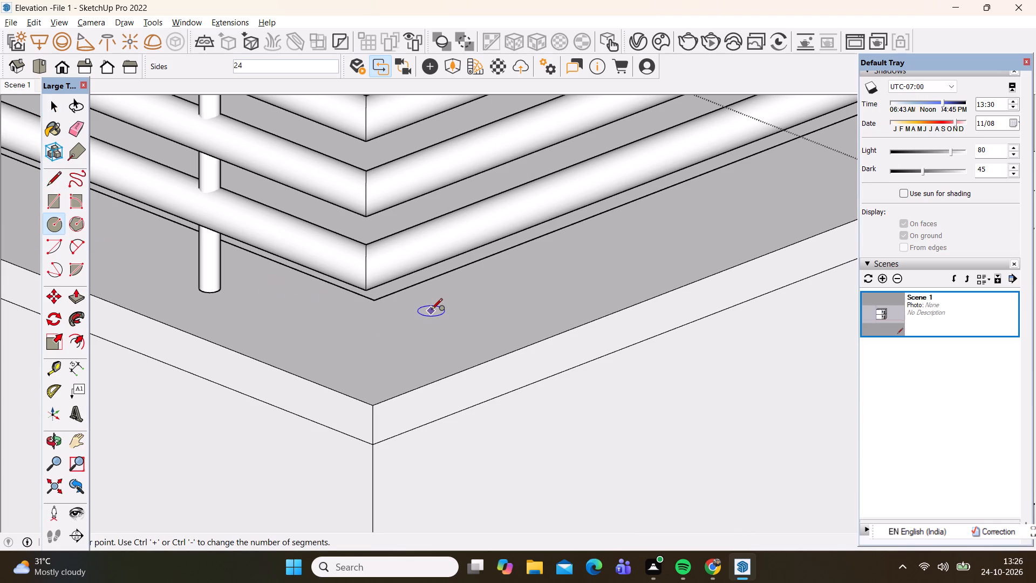
click(432, 310)
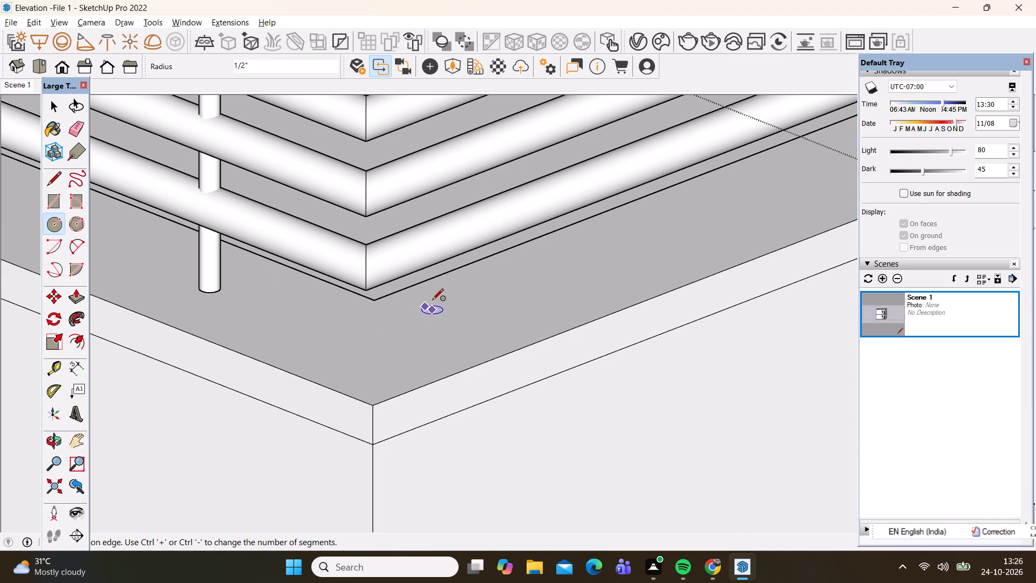
click(432, 301)
Draw a 1/2"-radius circle on the return parapet's top near the inner corner, in line with the circle at the outer corner.
scroll(290, 352, down, 2)
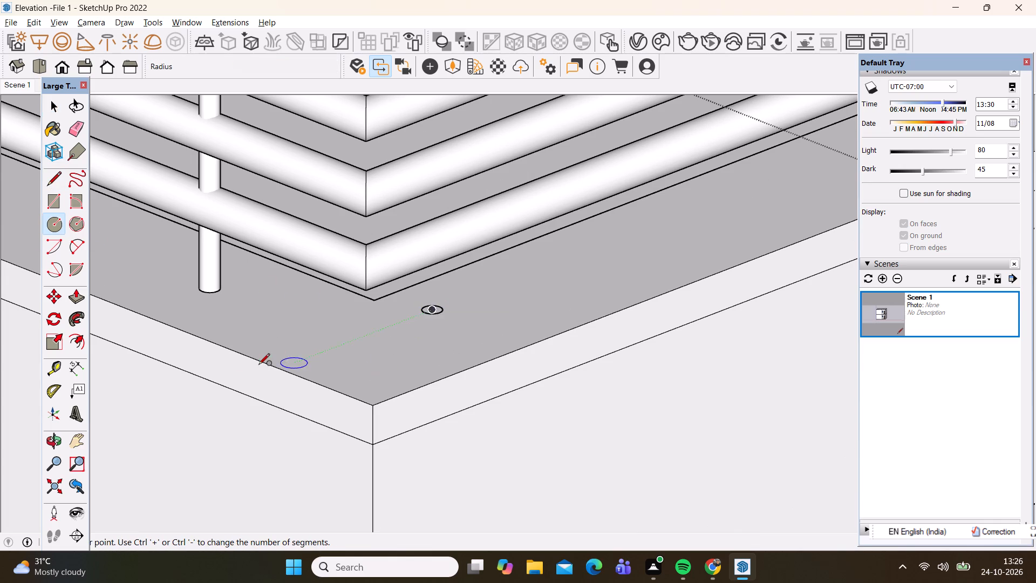
scroll(258, 365, down, 11)
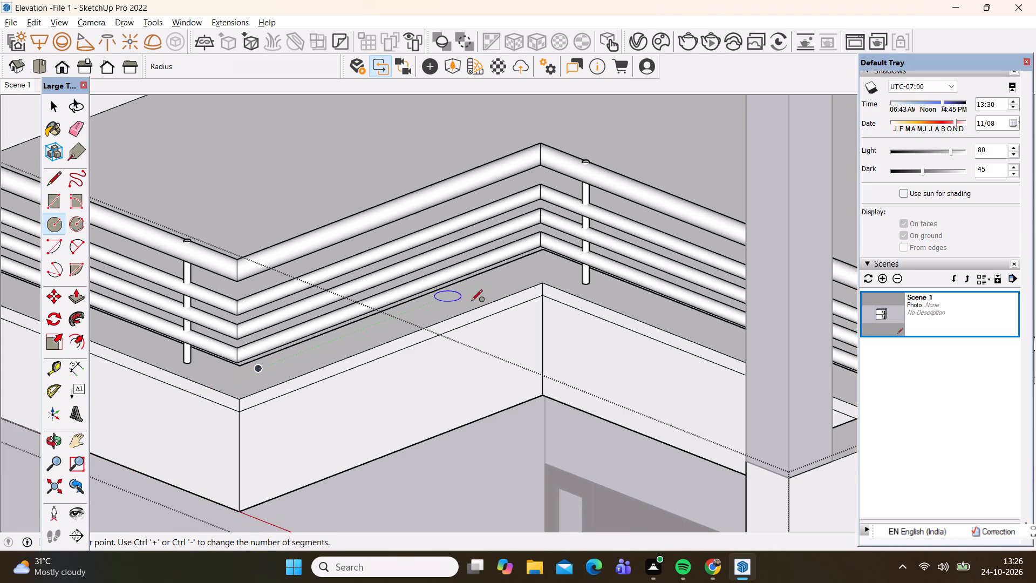
scroll(520, 274, up, 2)
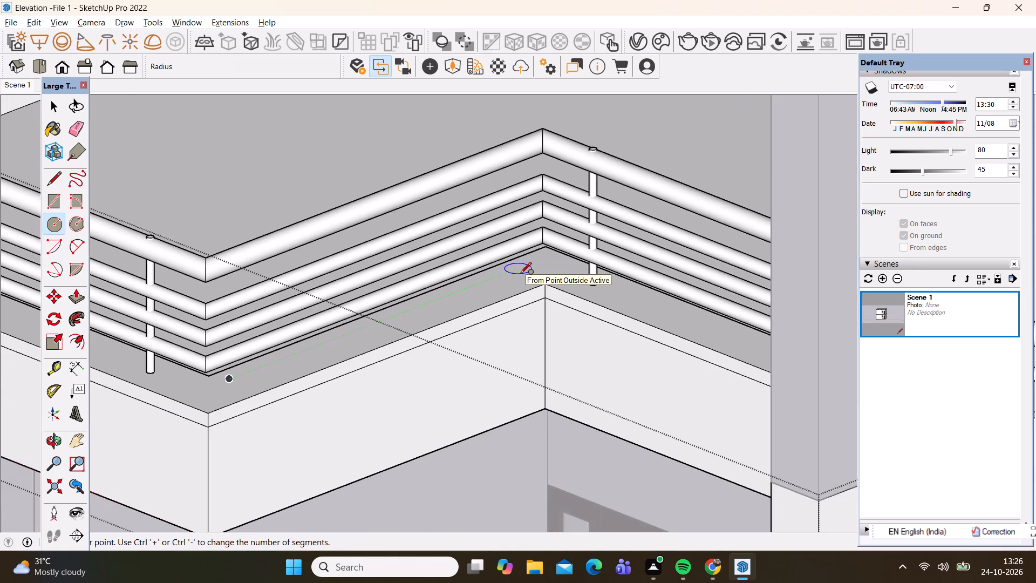
scroll(520, 274, up, 8)
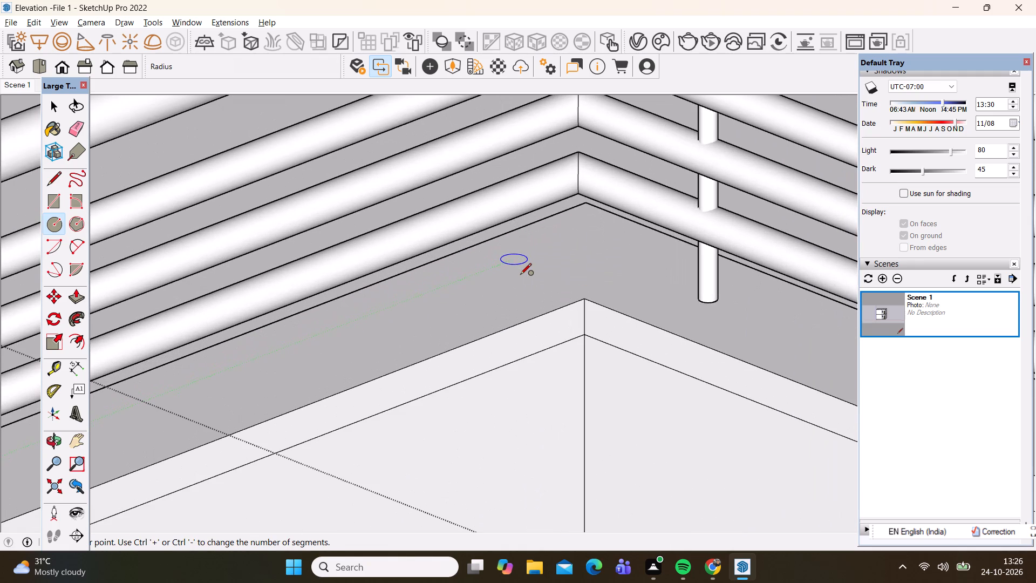
click(520, 275)
key(space)
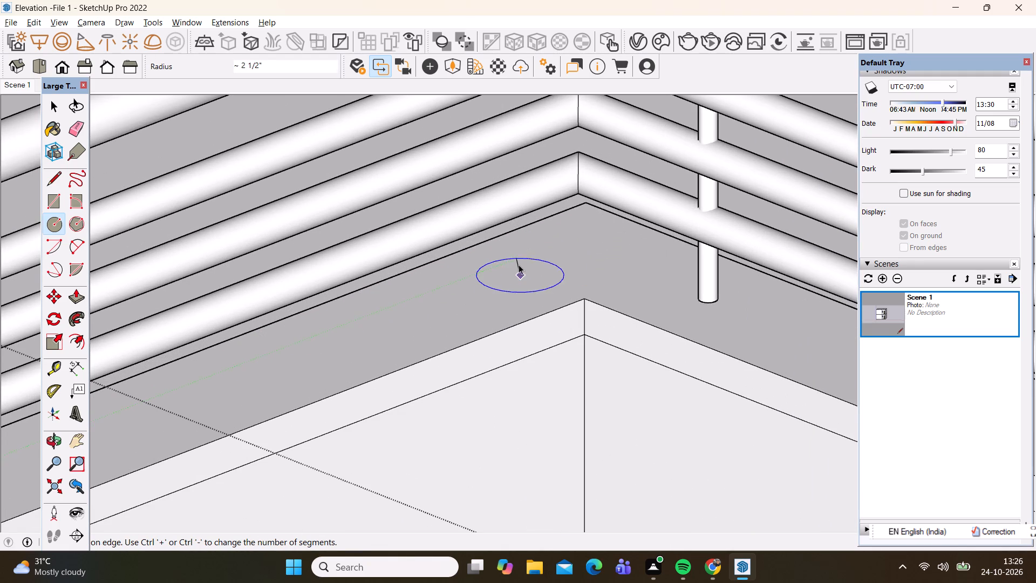
key(c)
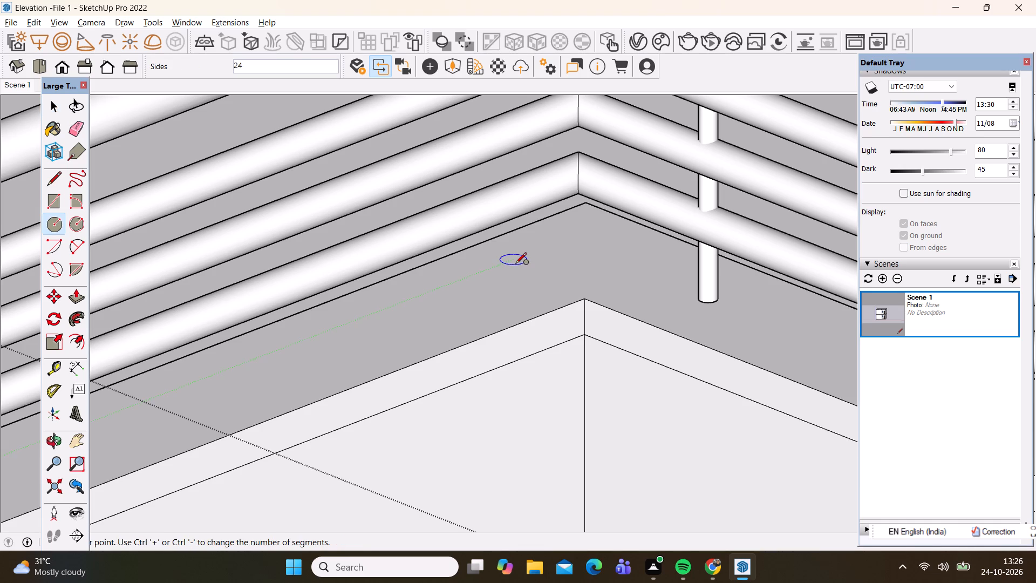
click(515, 265)
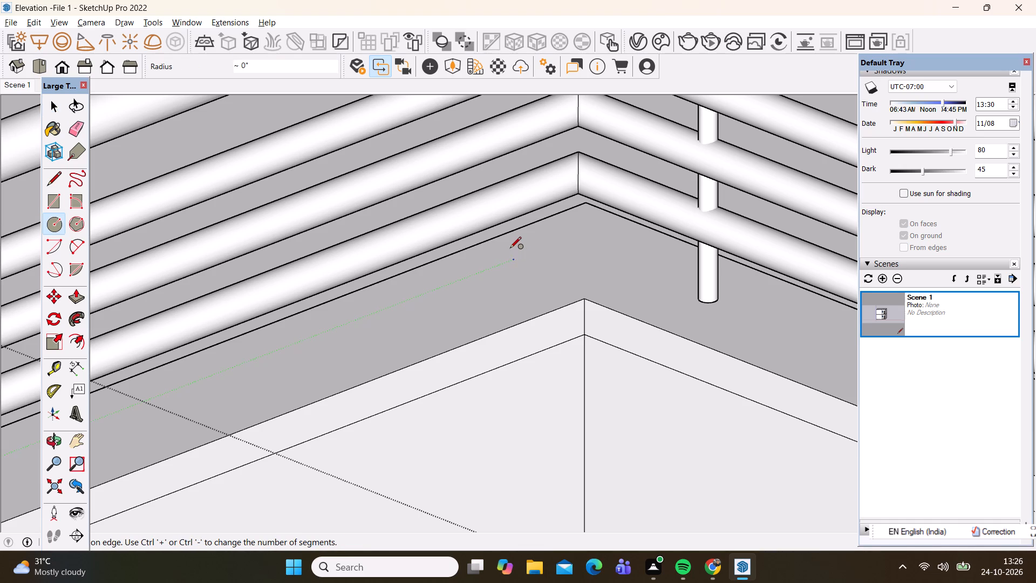
click(509, 251)
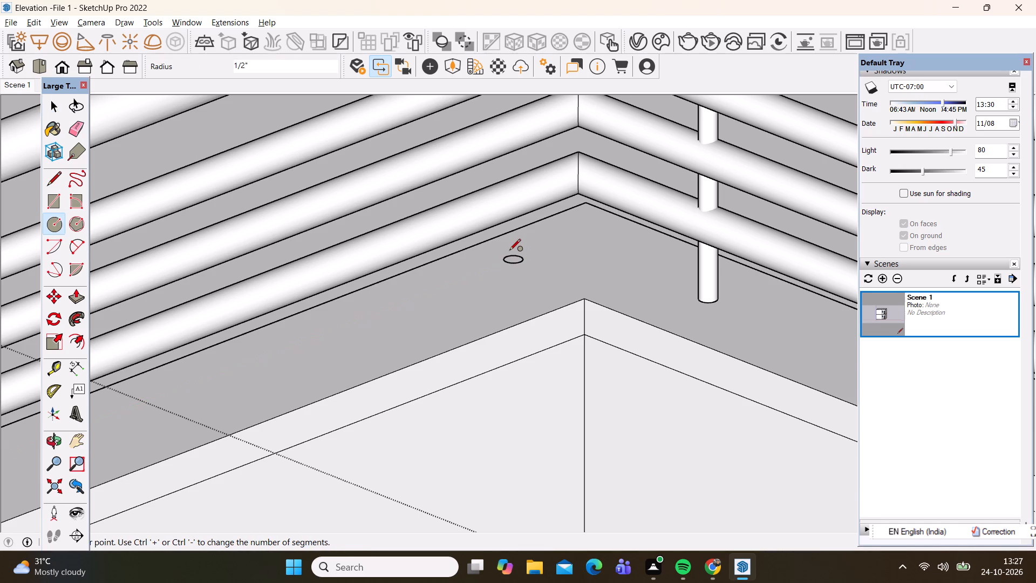
Push/Pull the return parapet's circle near the inner corner up to the top rail as a 1' 6 1/2" high post.
key(space)
key(p)
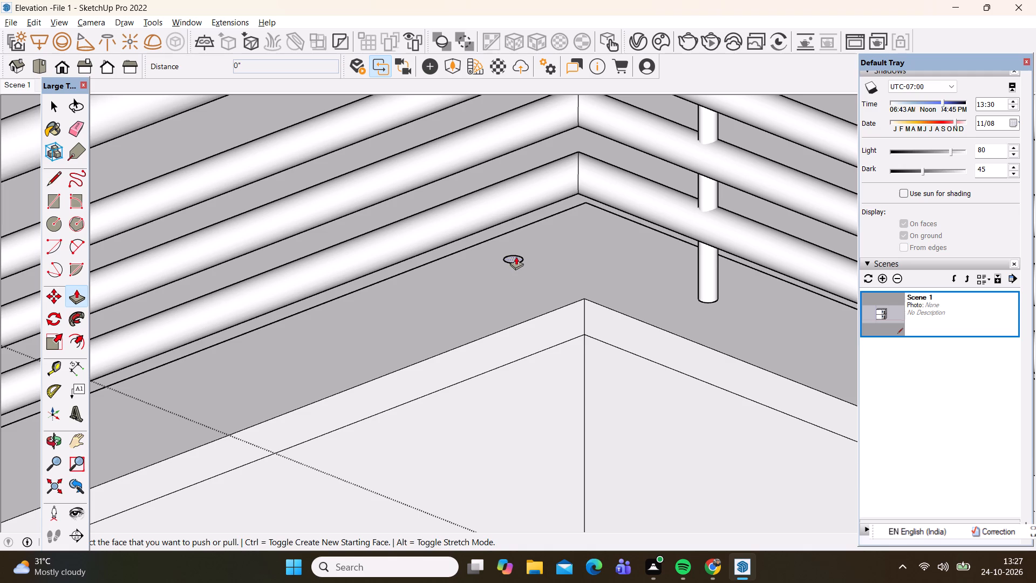
click(516, 256)
scroll(507, 201, down, 12)
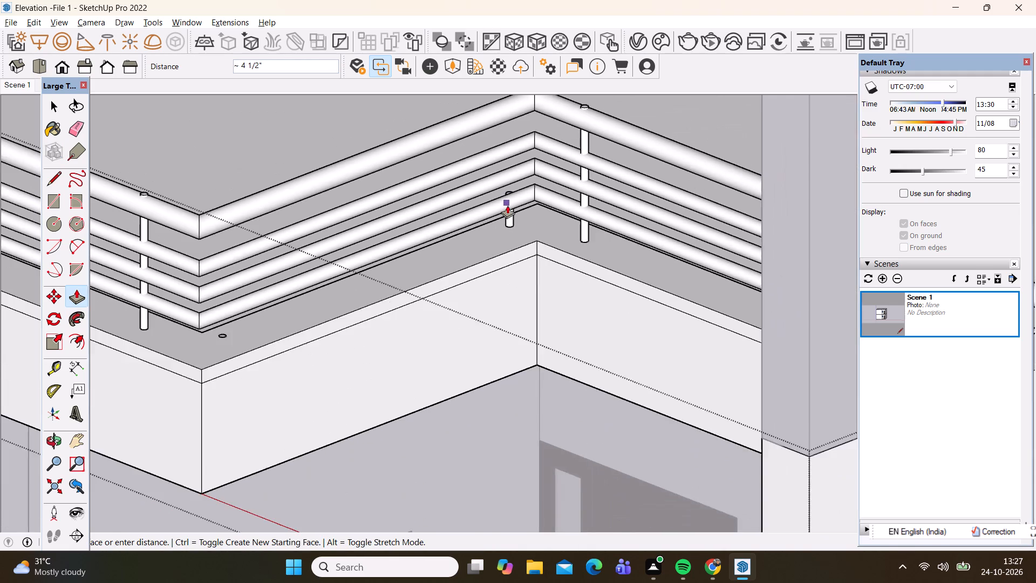
scroll(507, 205, down, 2)
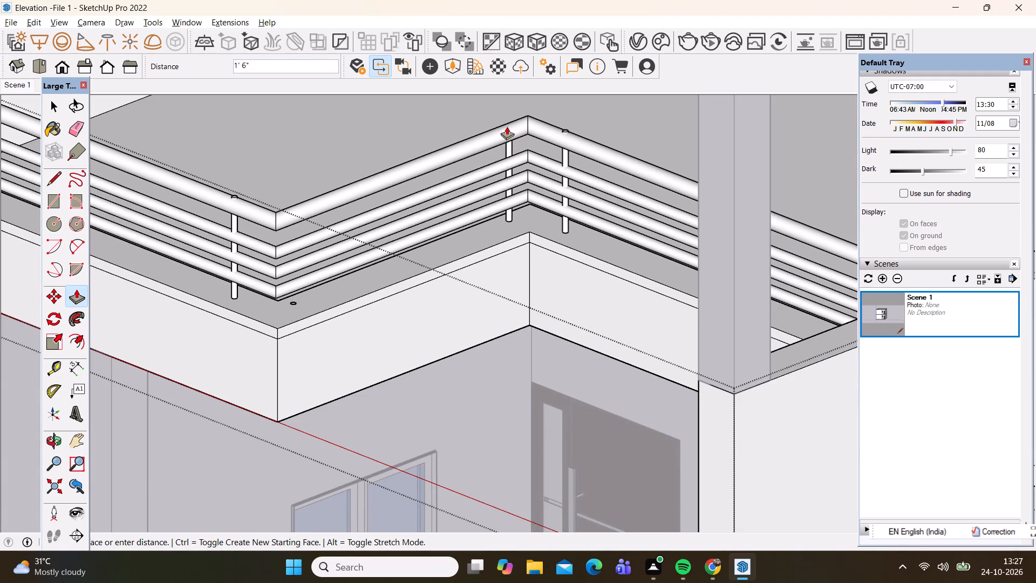
click(507, 124)
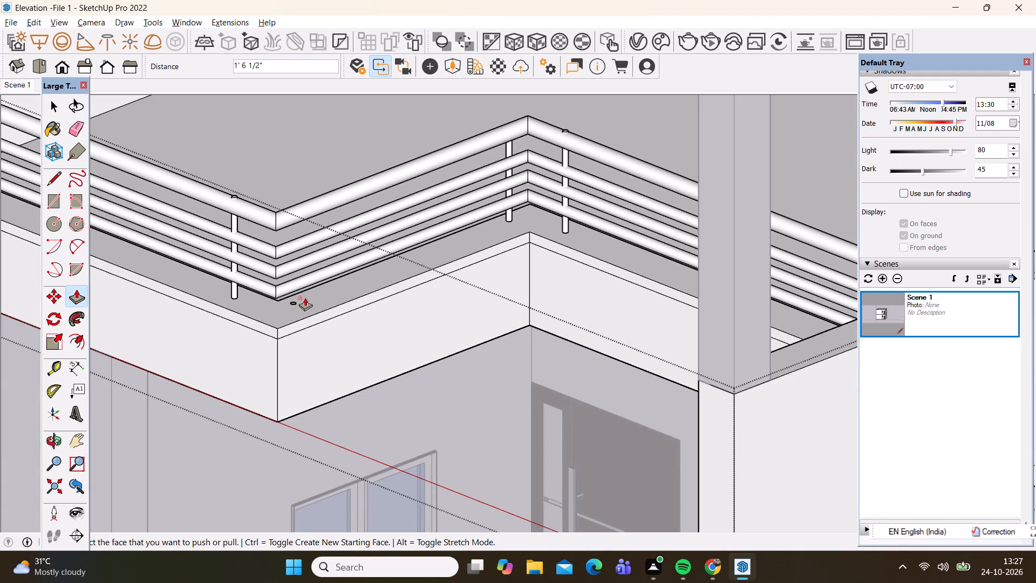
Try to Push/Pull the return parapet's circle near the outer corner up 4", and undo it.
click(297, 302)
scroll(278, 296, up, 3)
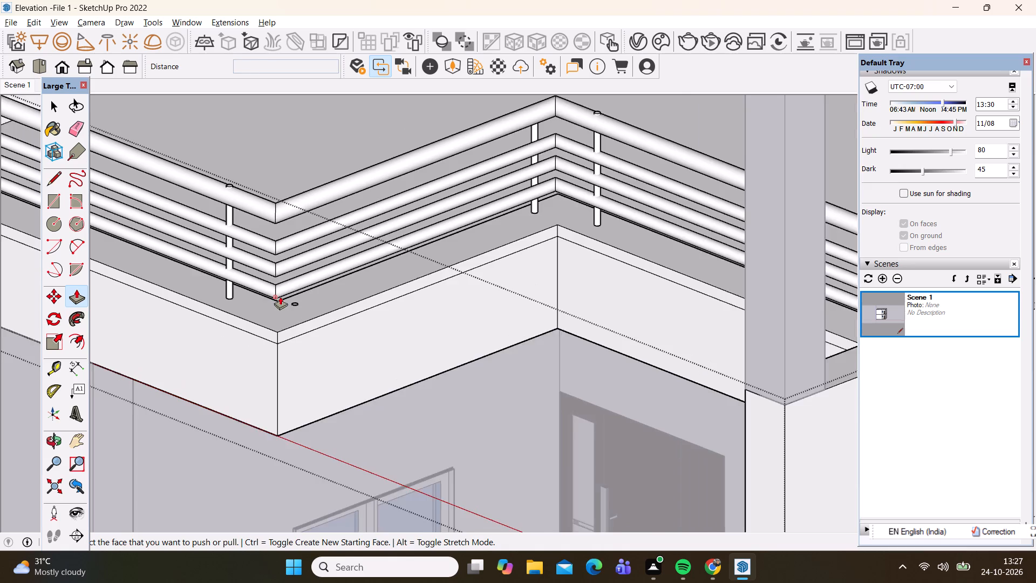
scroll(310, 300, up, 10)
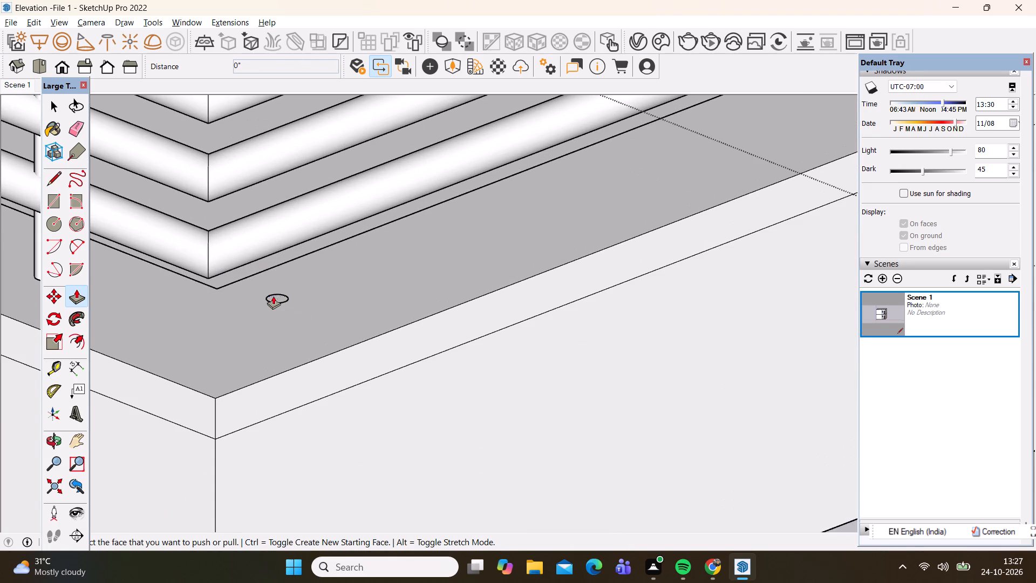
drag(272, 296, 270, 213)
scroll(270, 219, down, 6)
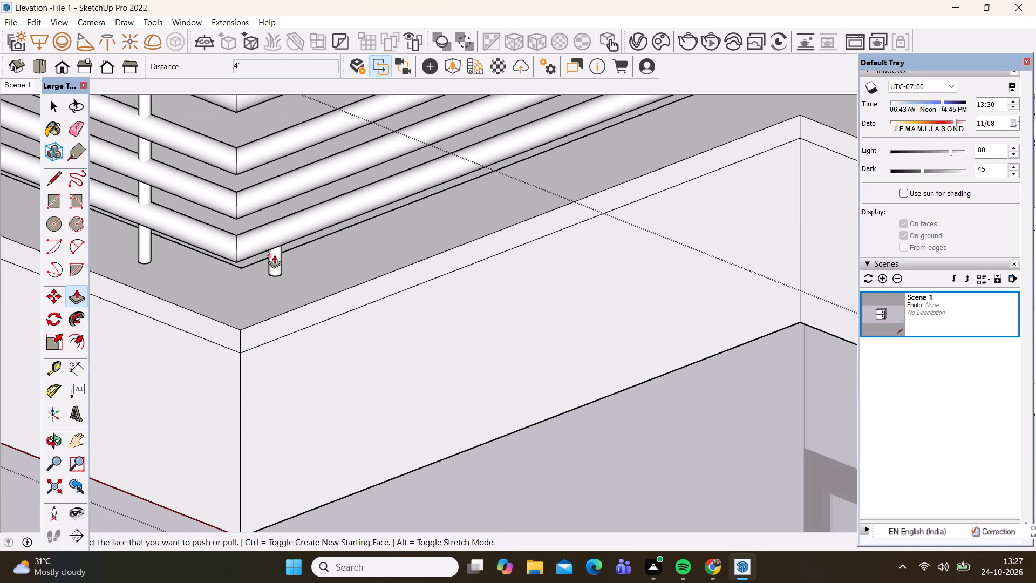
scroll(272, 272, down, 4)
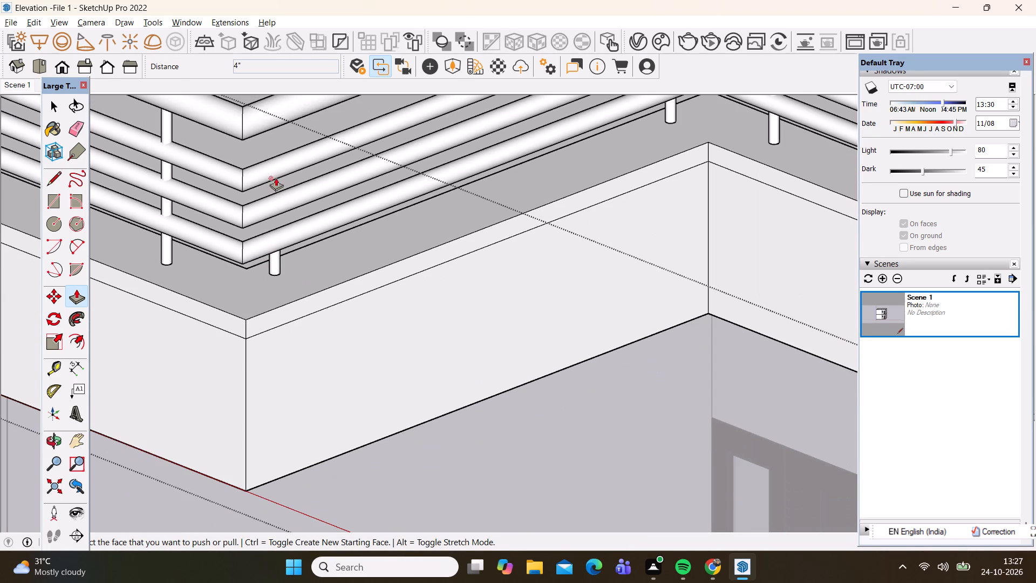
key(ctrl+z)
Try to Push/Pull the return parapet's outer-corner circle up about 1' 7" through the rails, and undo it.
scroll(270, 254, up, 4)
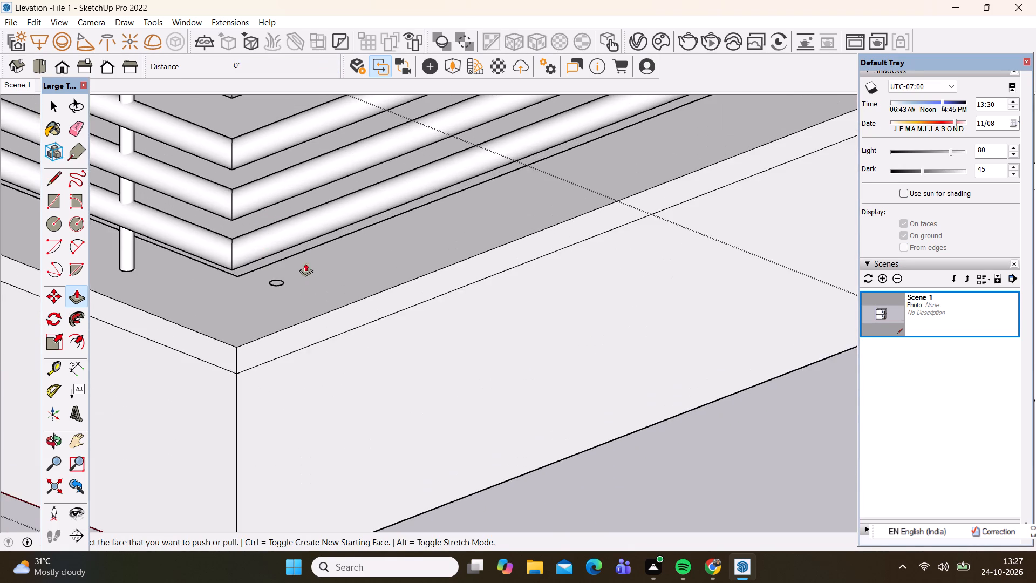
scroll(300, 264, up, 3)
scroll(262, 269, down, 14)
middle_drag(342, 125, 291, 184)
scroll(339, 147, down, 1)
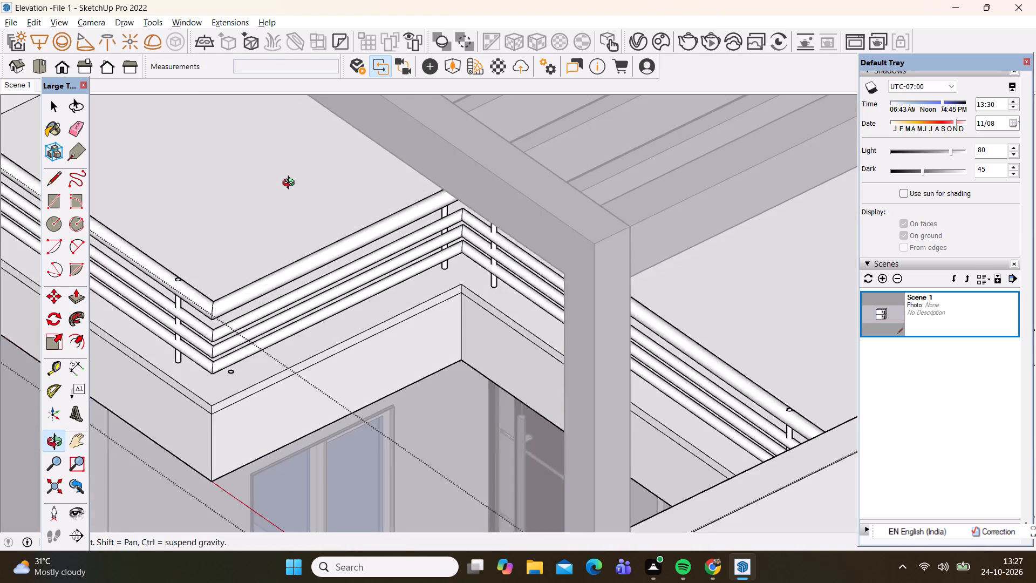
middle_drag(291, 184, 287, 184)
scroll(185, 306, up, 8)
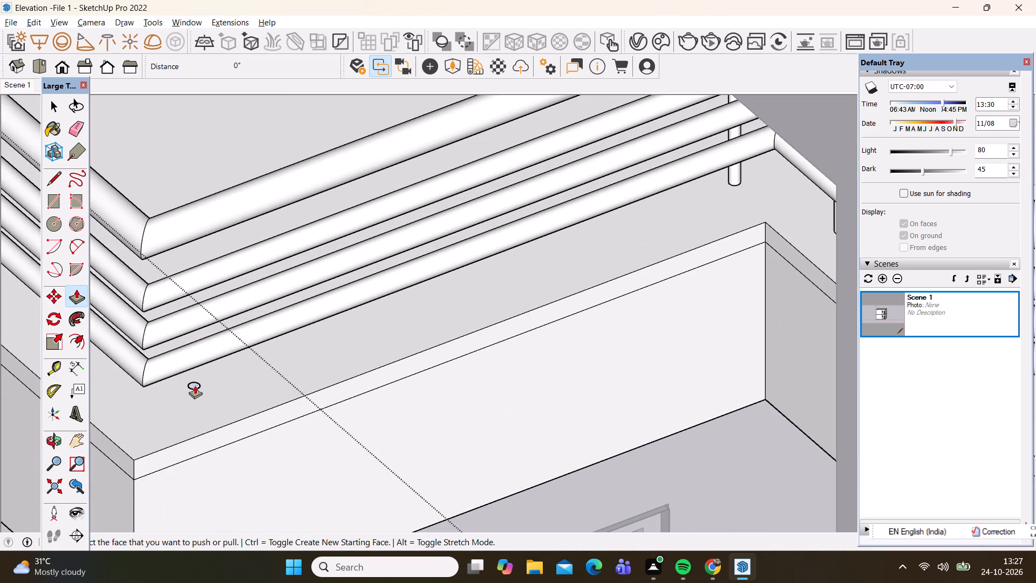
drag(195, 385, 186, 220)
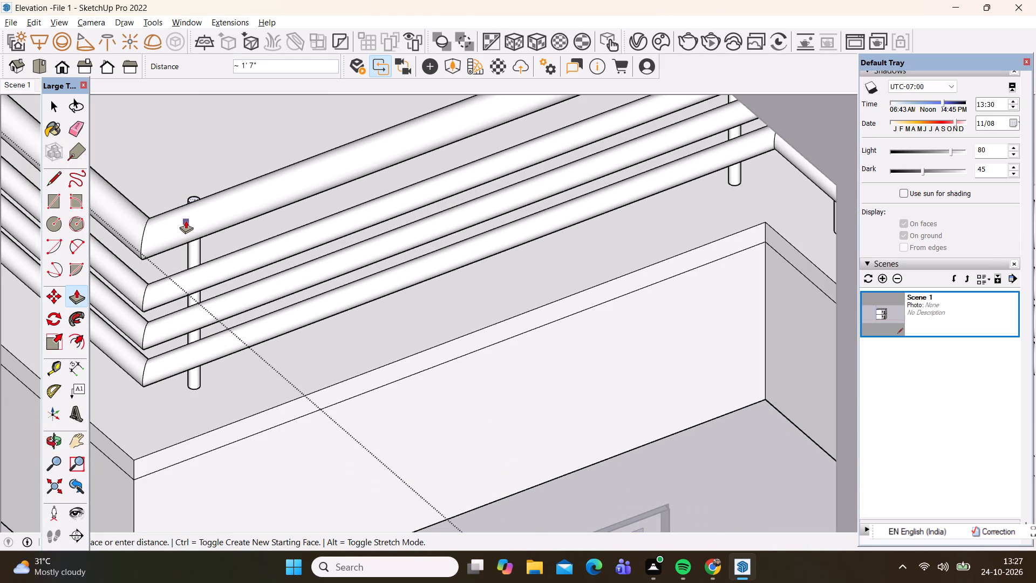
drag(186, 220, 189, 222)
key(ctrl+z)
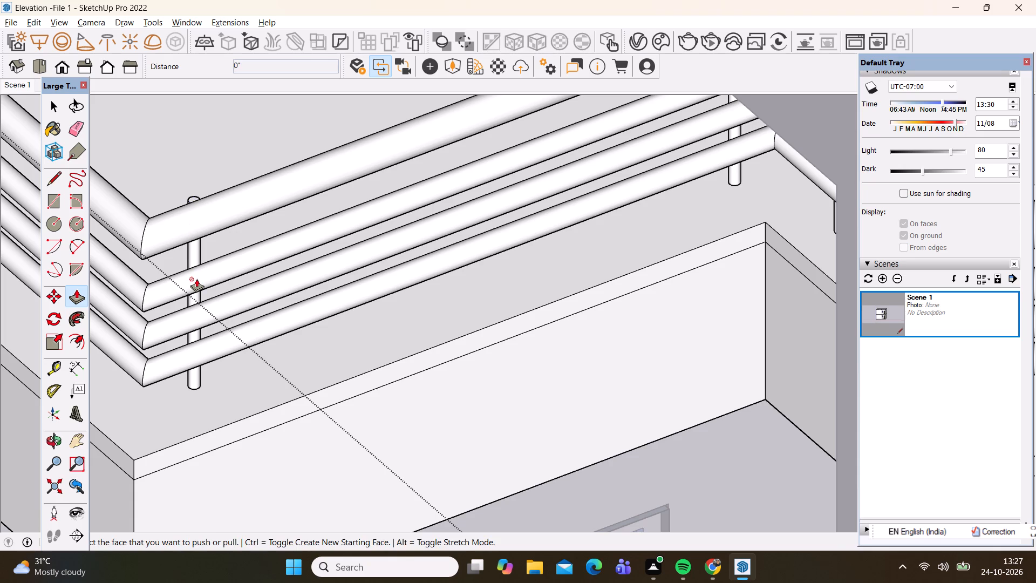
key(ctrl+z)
Move the circle face near the return parapet's outer corner about 1/2" away from the rails, toward the parapet's outer edge.
scroll(195, 390, up, 4)
key(space)
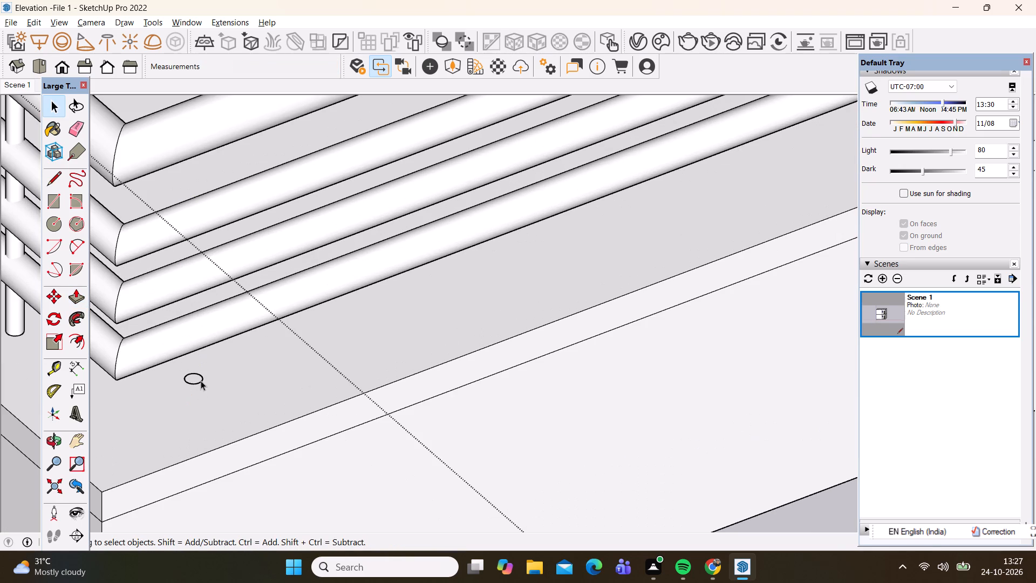
click(201, 379)
double_click(197, 377)
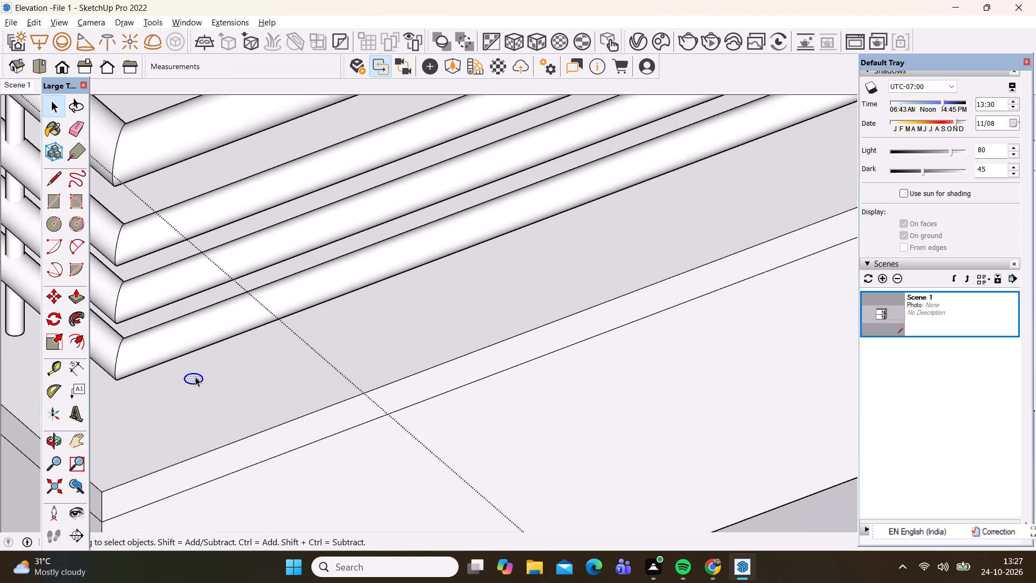
key(m)
click(194, 382)
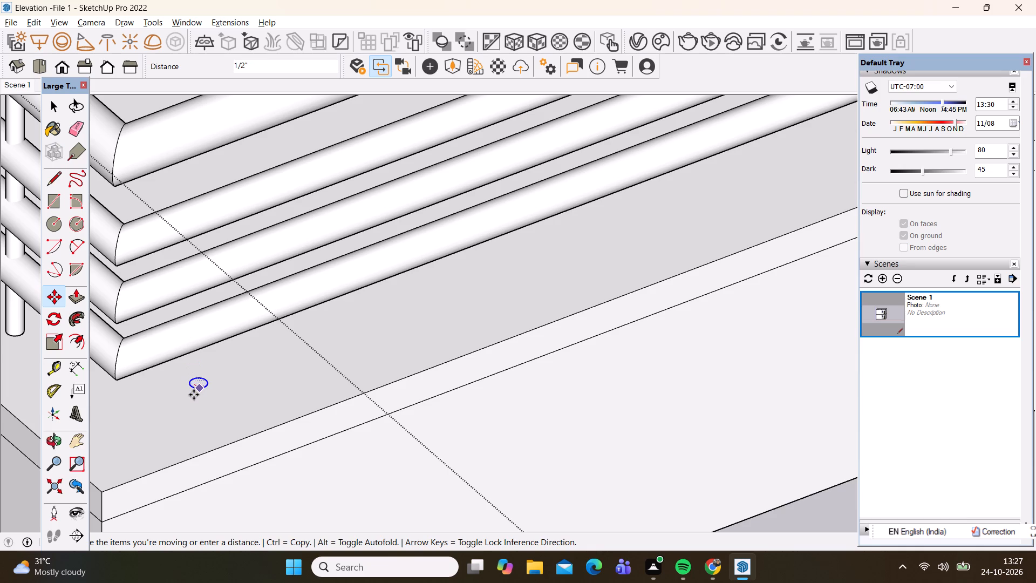
click(194, 395)
key(space)
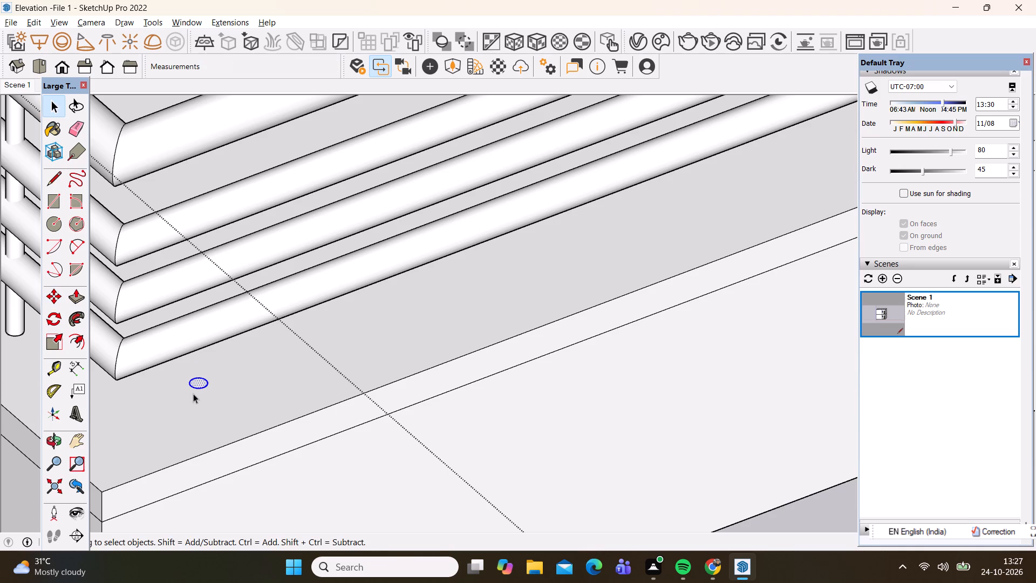
Push/Pull the moved circle near the return parapet's outer corner up to the top rail as a post about 1' 6 1/2" high.
key(p)
click(199, 387)
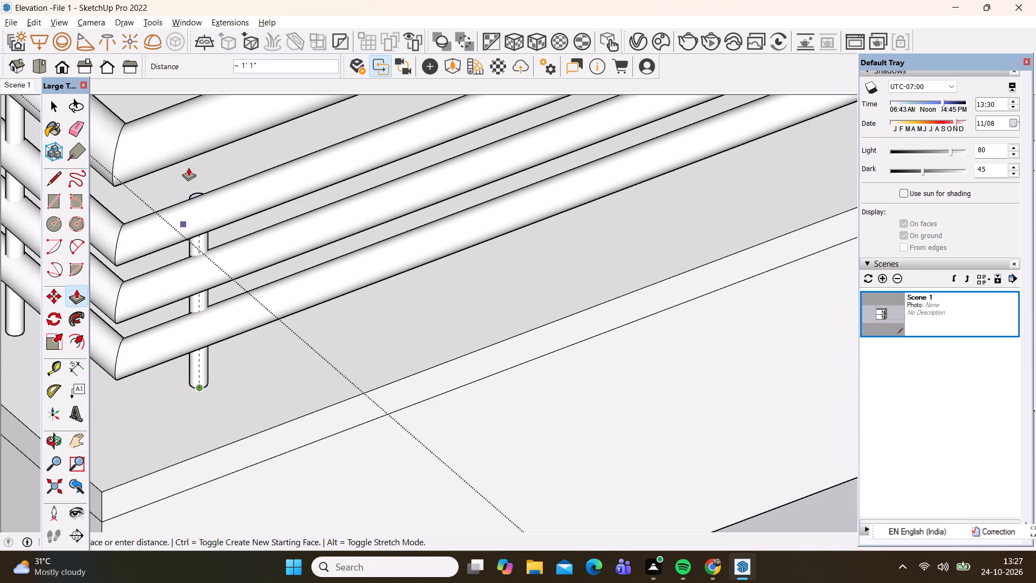
click(188, 137)
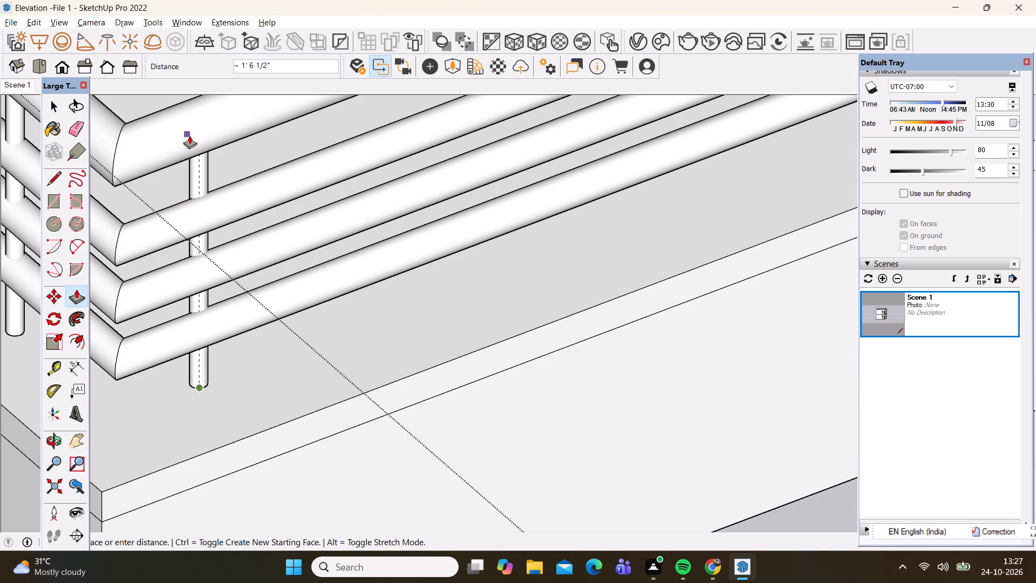
scroll(148, 251, down, 10)
key(space)
scroll(128, 312, down, 4)
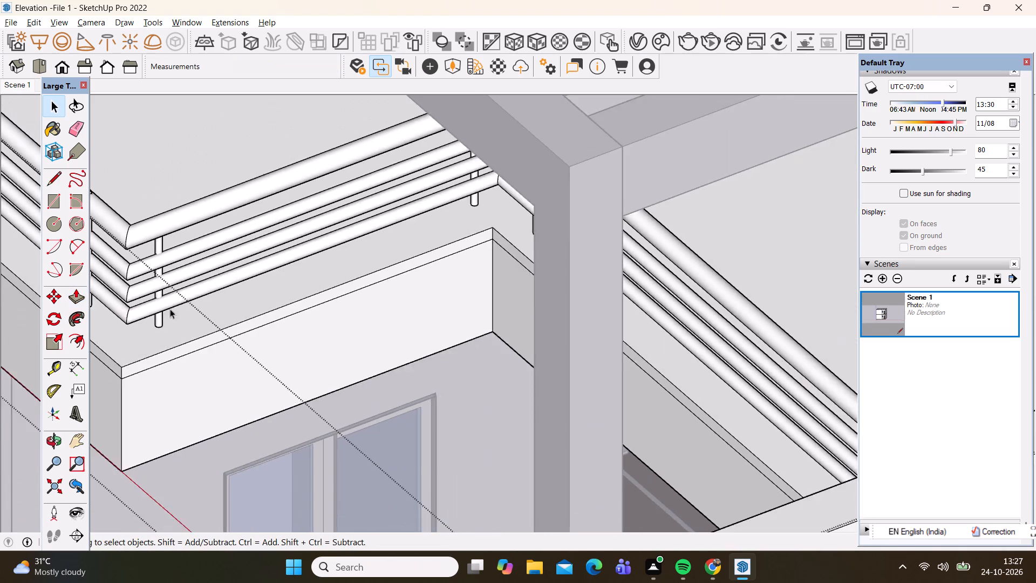
scroll(170, 309, down, 6)
scroll(215, 270, down, 4)
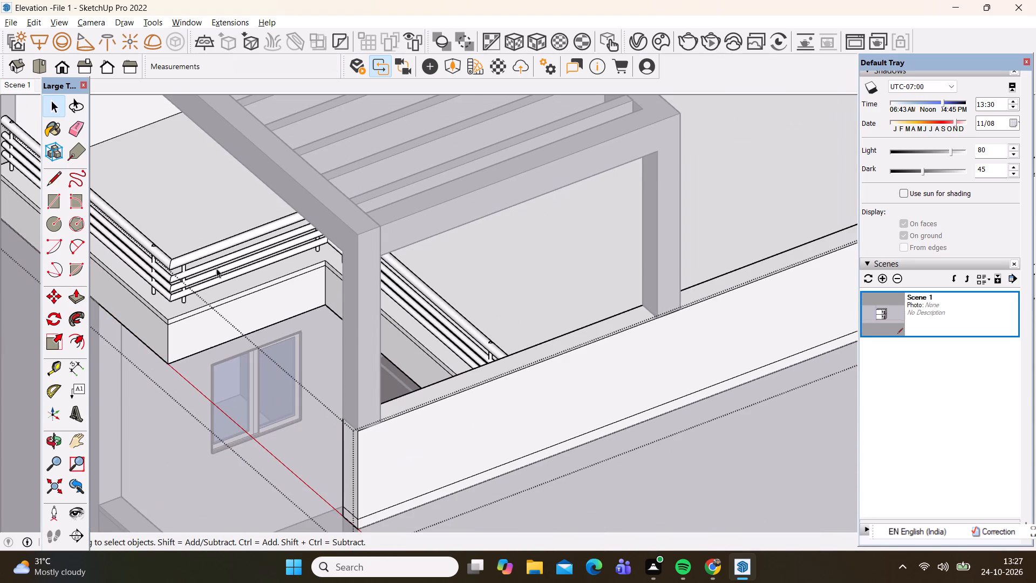
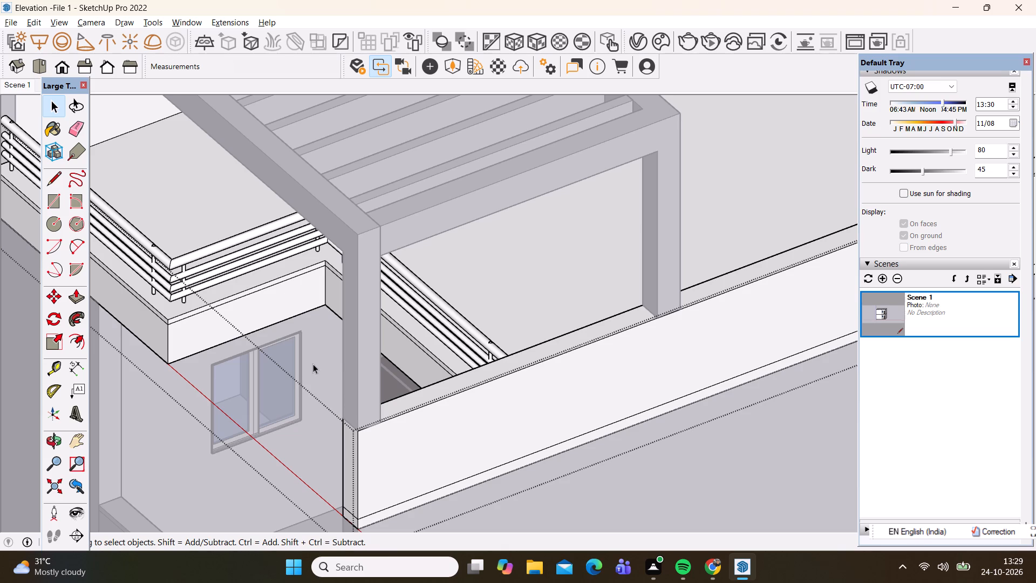
Close the terrace parapet and railing group's editing context and review the railing from the front of the building.
scroll(398, 257, down, 8)
middle_drag(284, 383, 606, 245)
scroll(349, 382, down, 1)
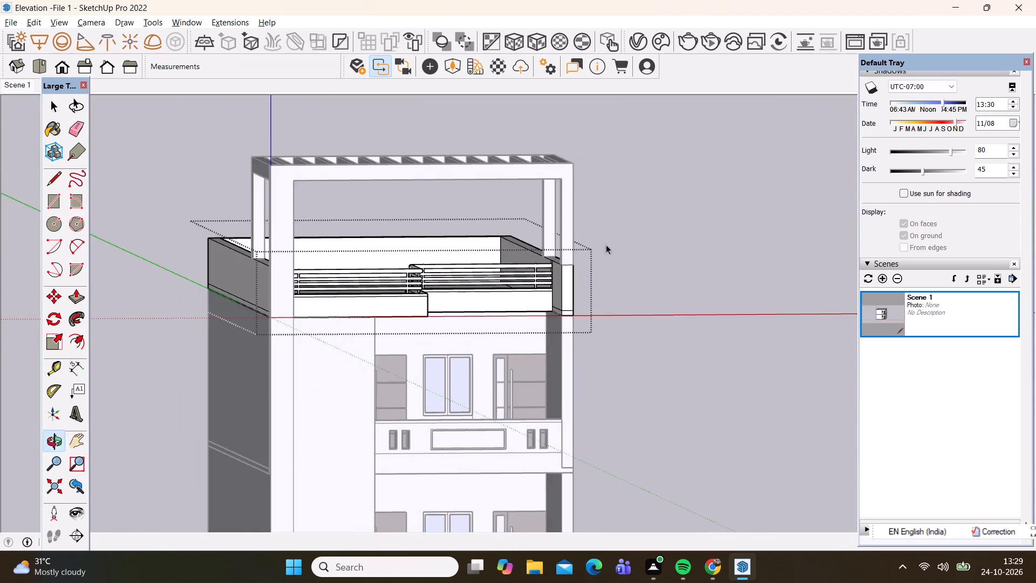
scroll(597, 245, down, 7)
scroll(490, 295, down, 1)
middle_drag(490, 295, 446, 321)
click(271, 201)
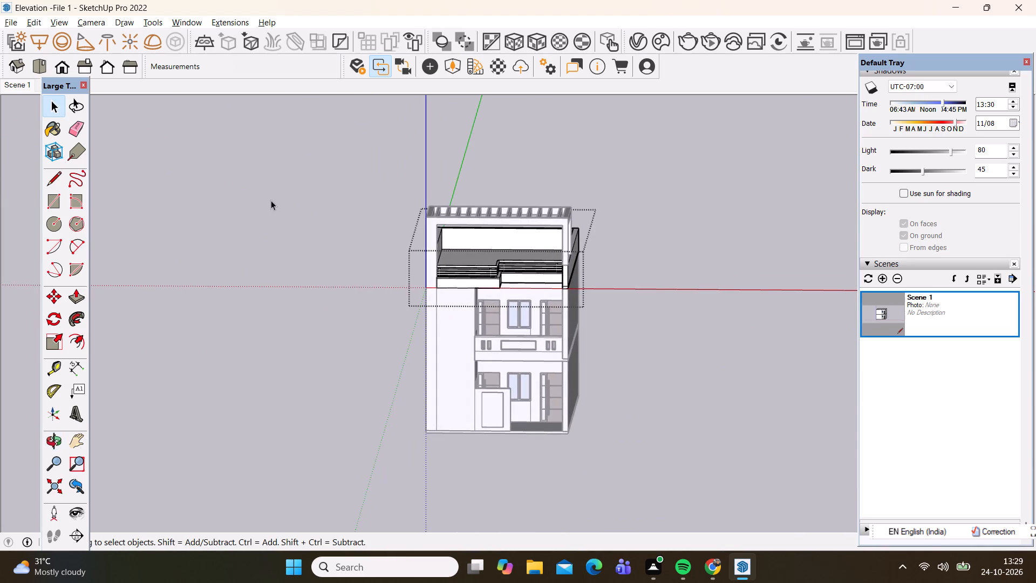
scroll(437, 222, up, 7)
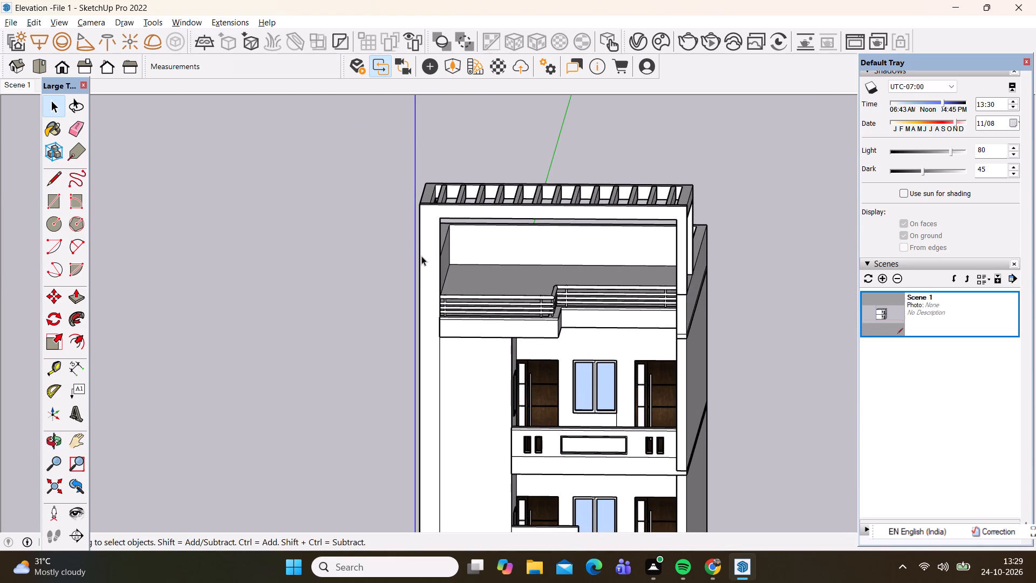
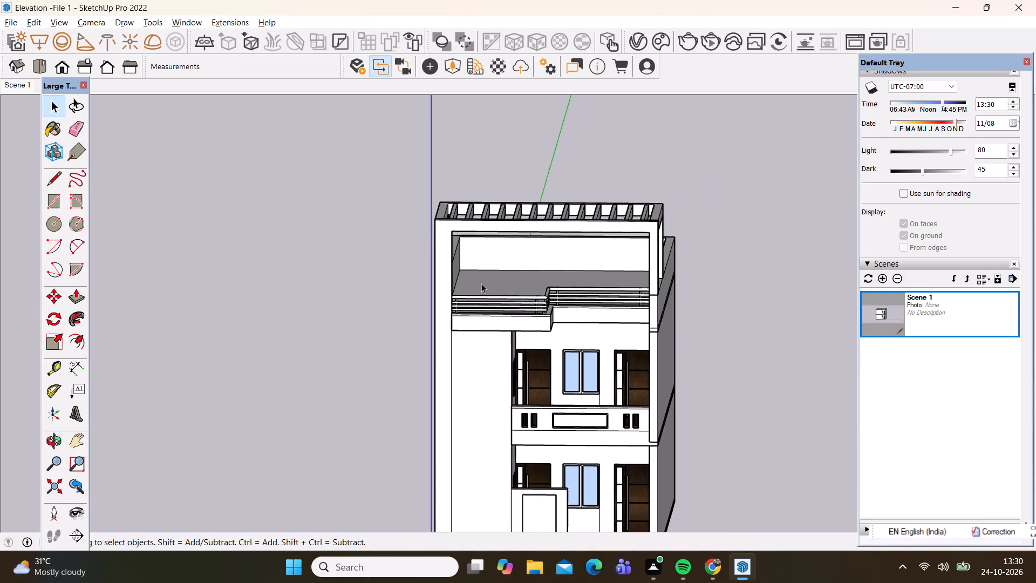
Examine the Colors material swatches to choose a paint colour for the terrace parapet.
middle_drag(406, 362, 445, 348)
scroll(406, 363, down, 1)
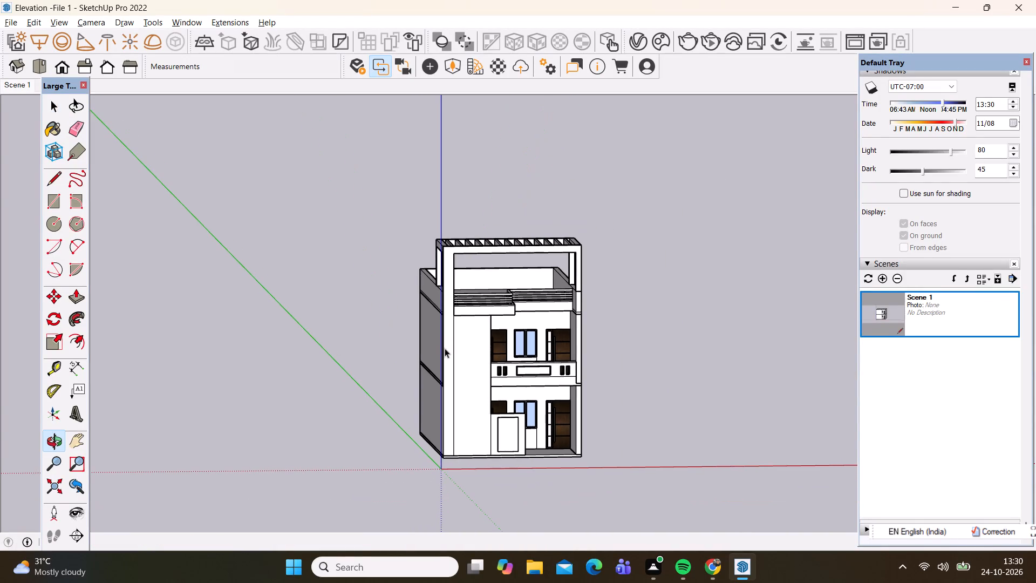
key(space)
scroll(928, 255, up, 4)
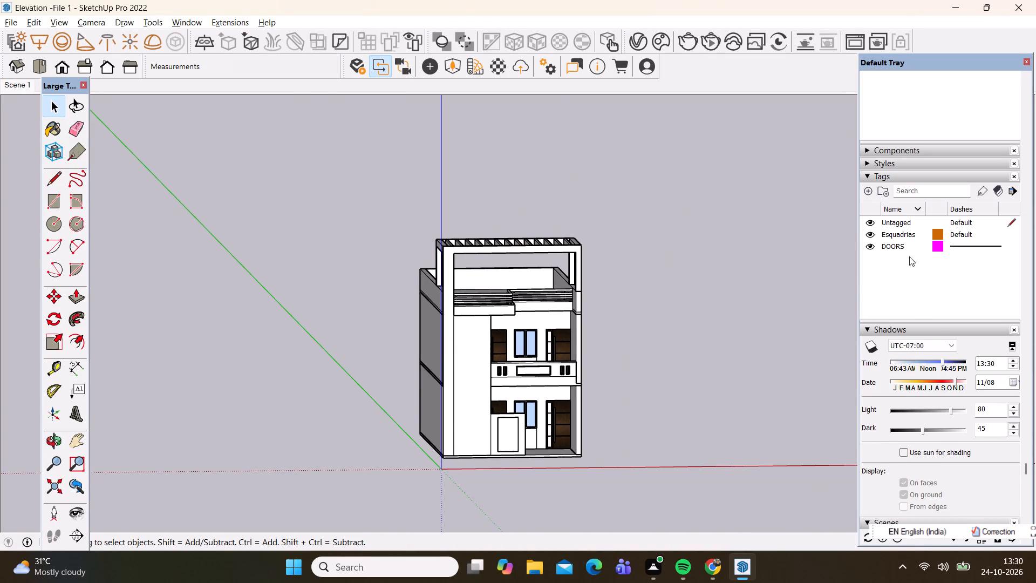
scroll(894, 269, down, 3)
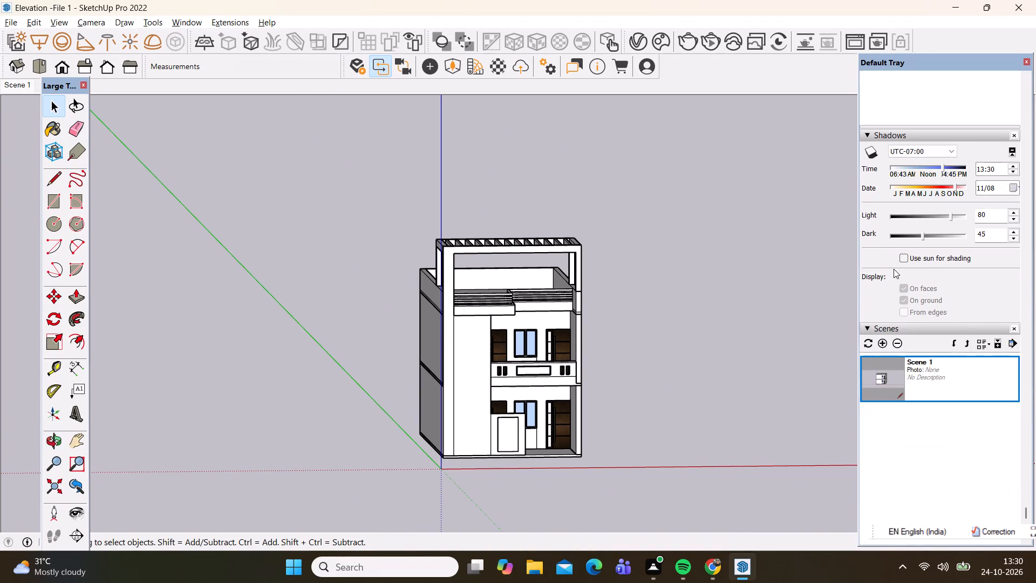
scroll(894, 269, up, 12)
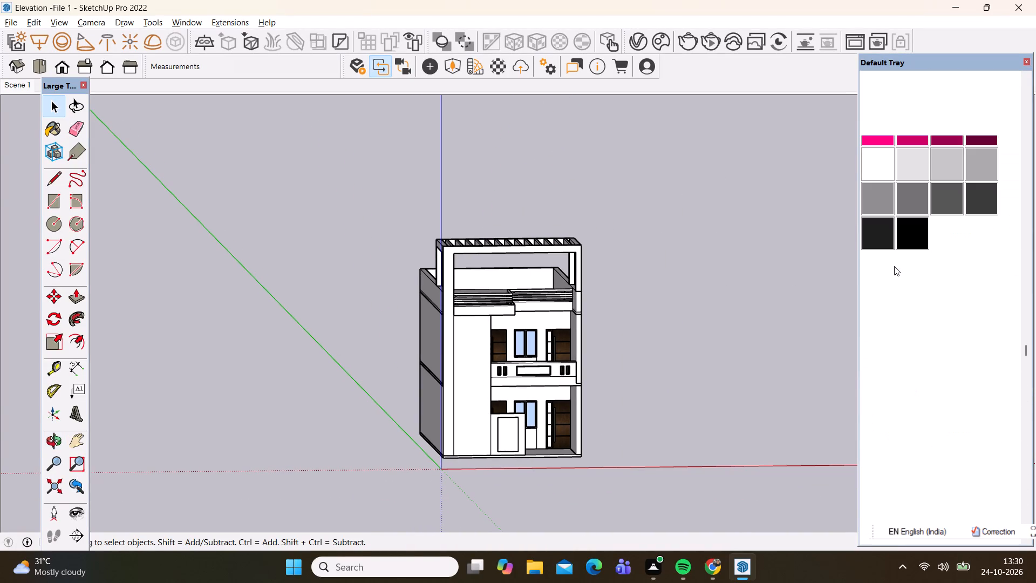
scroll(896, 265, up, 9)
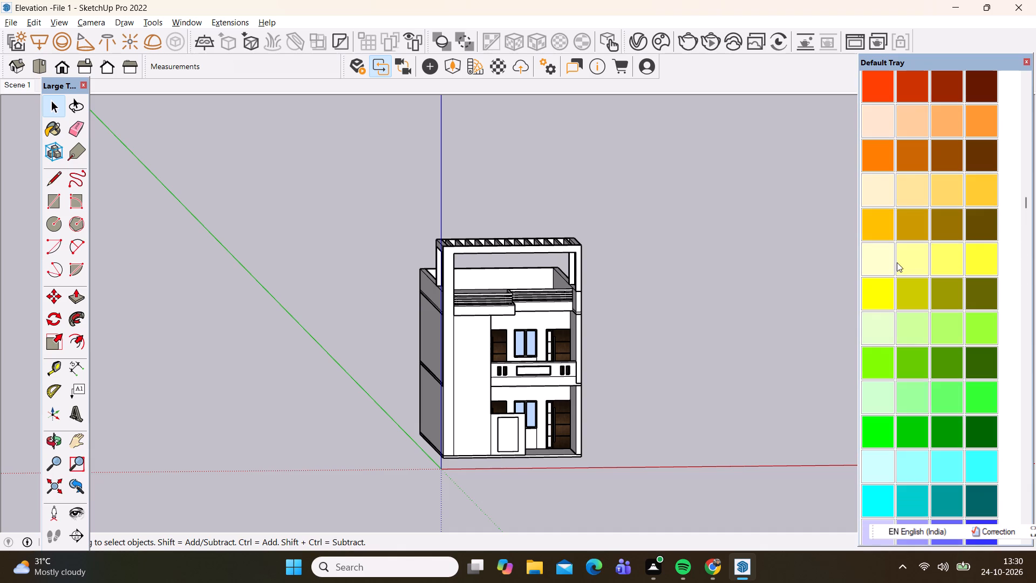
scroll(897, 262, up, 2)
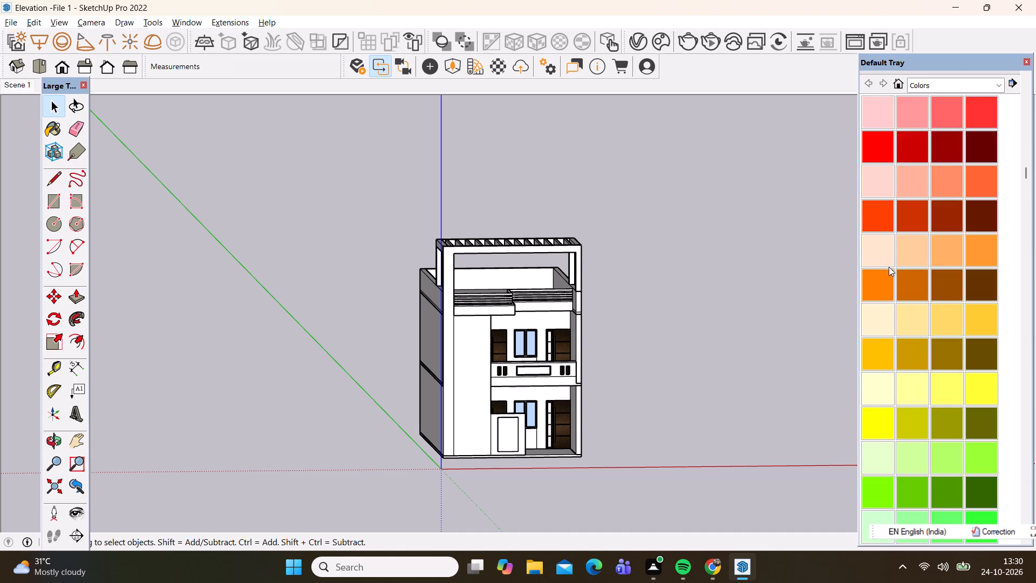
scroll(889, 260, up, 2)
scroll(928, 249, down, 6)
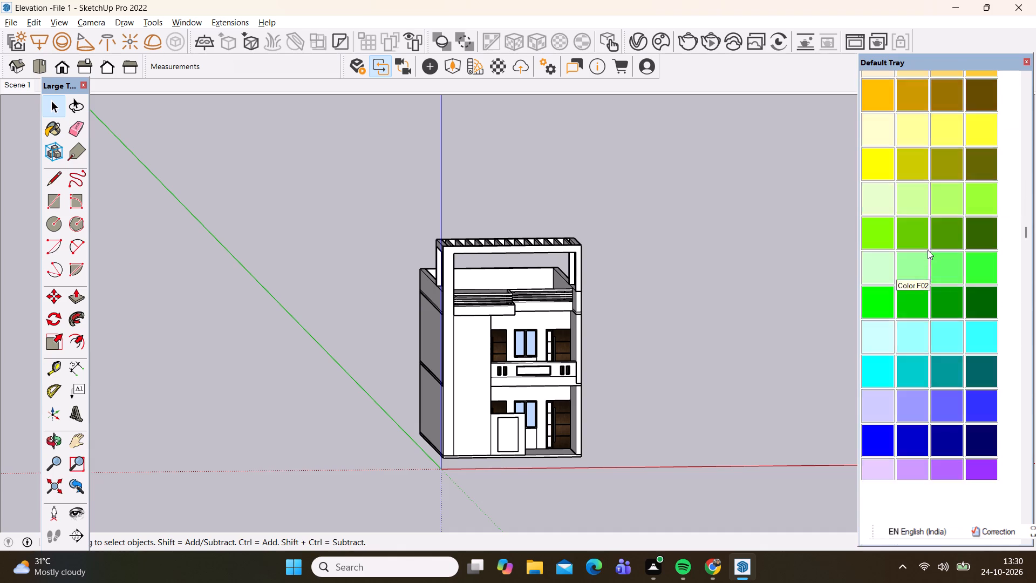
scroll(928, 250, down, 7)
scroll(928, 250, up, 2)
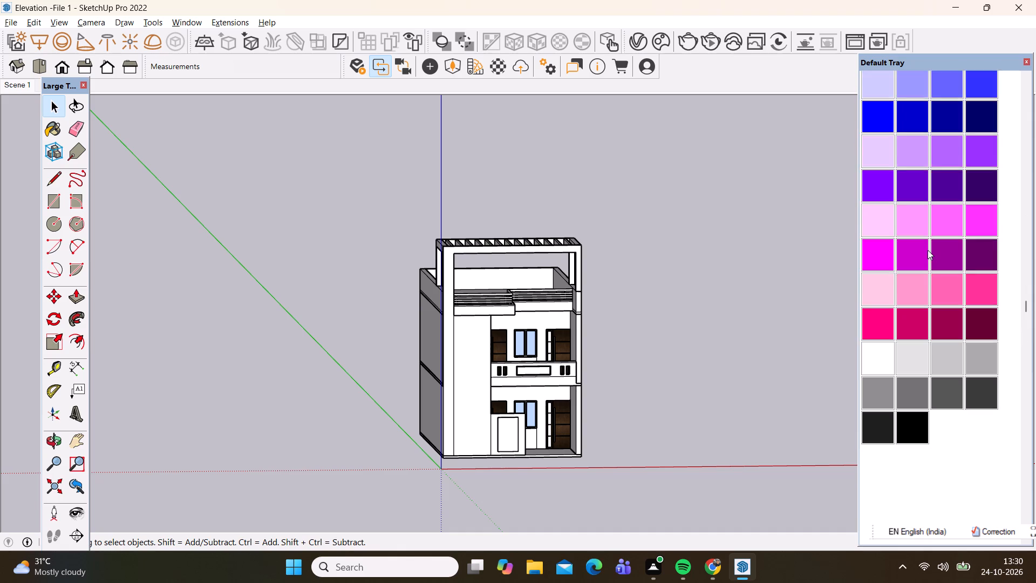
scroll(928, 250, up, 6)
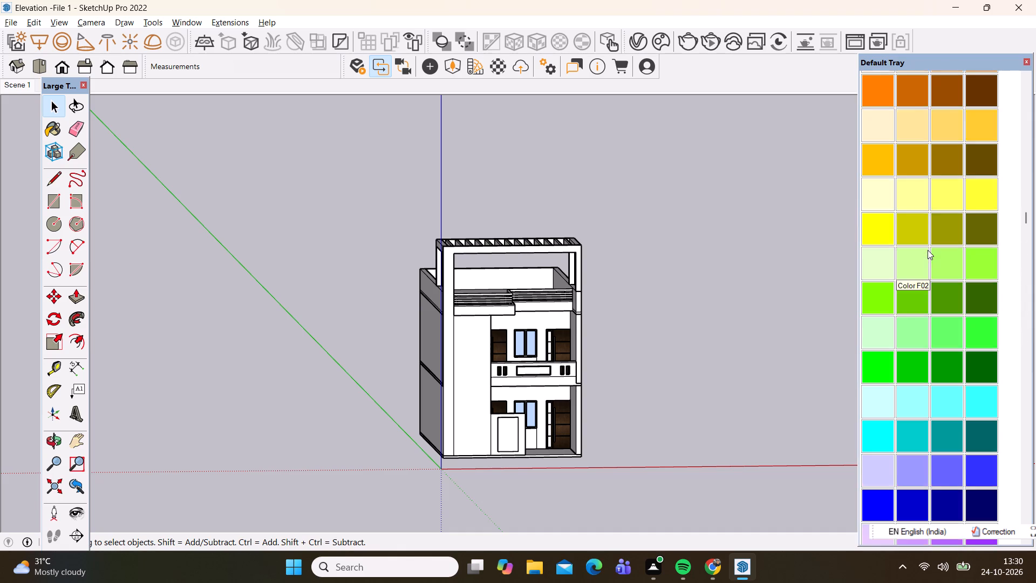
scroll(928, 250, up, 2)
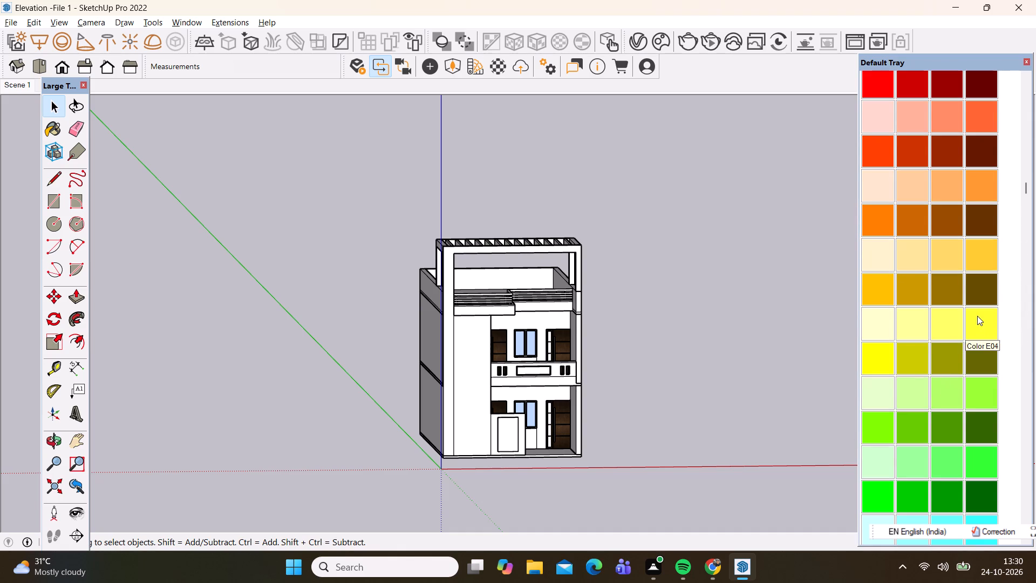
scroll(977, 316, up, 2)
scroll(977, 316, down, 1)
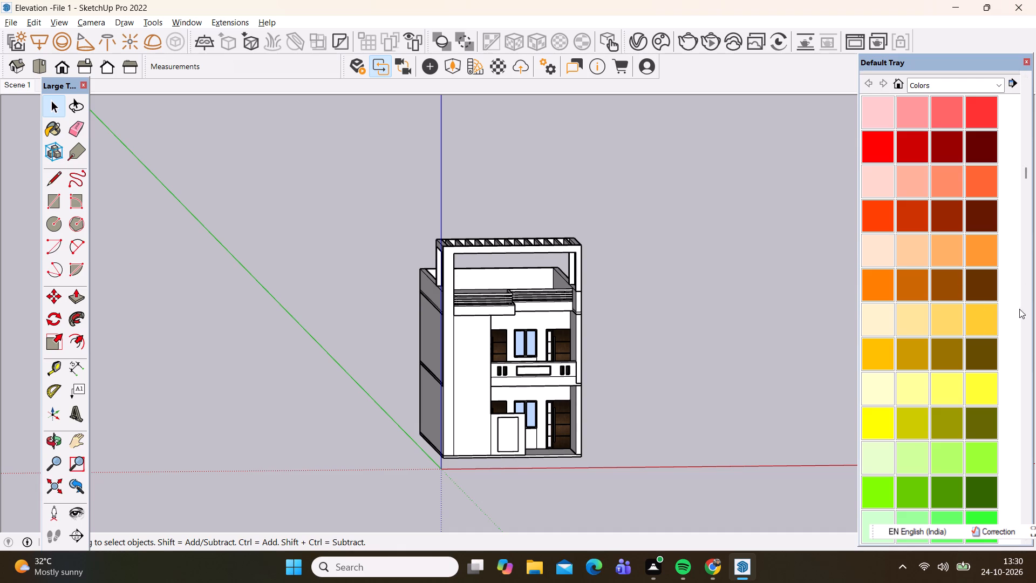
scroll(952, 312, up, 4)
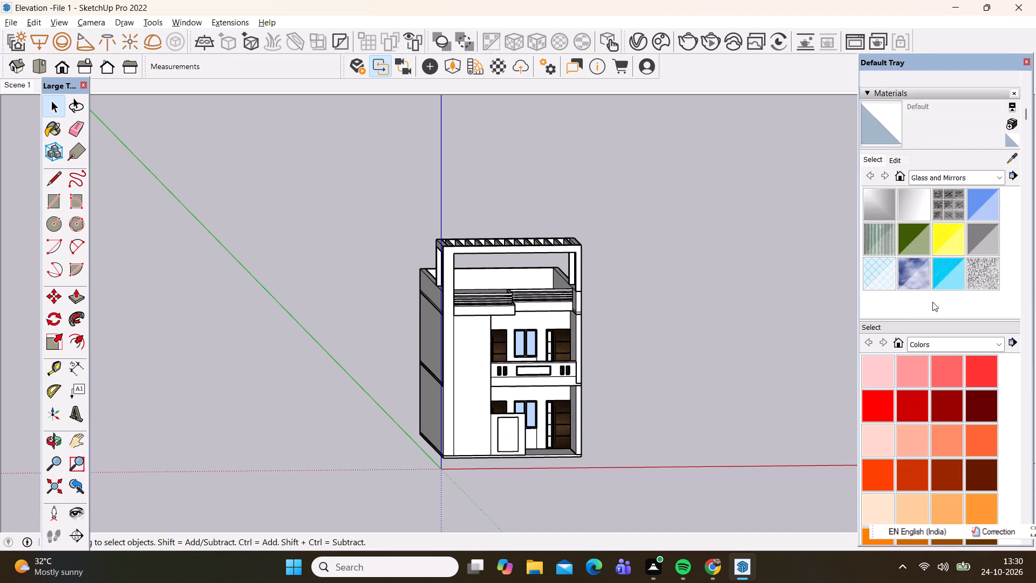
scroll(932, 302, down, 6)
scroll(933, 303, up, 1)
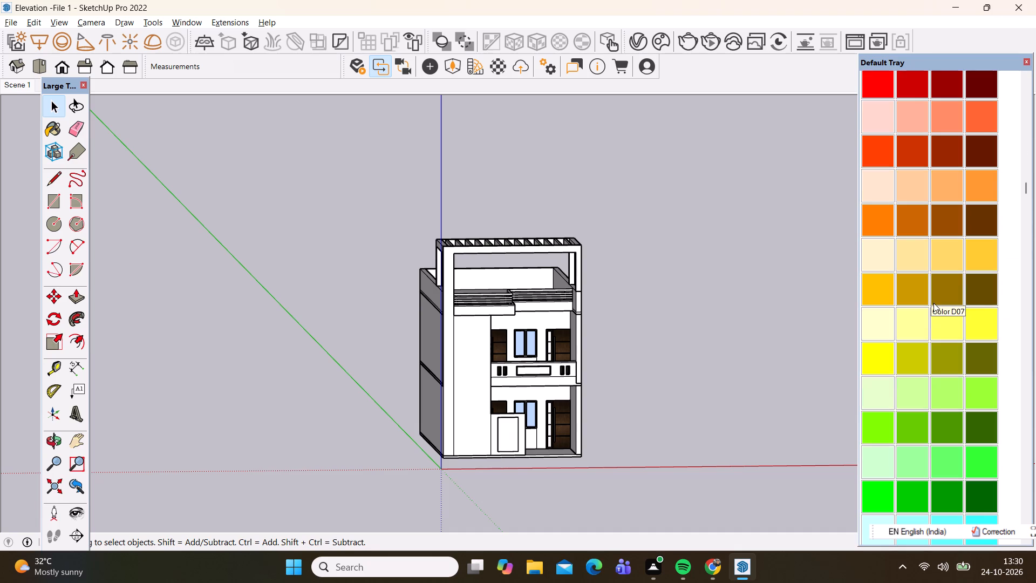
drag(1025, 181, 1025, 201)
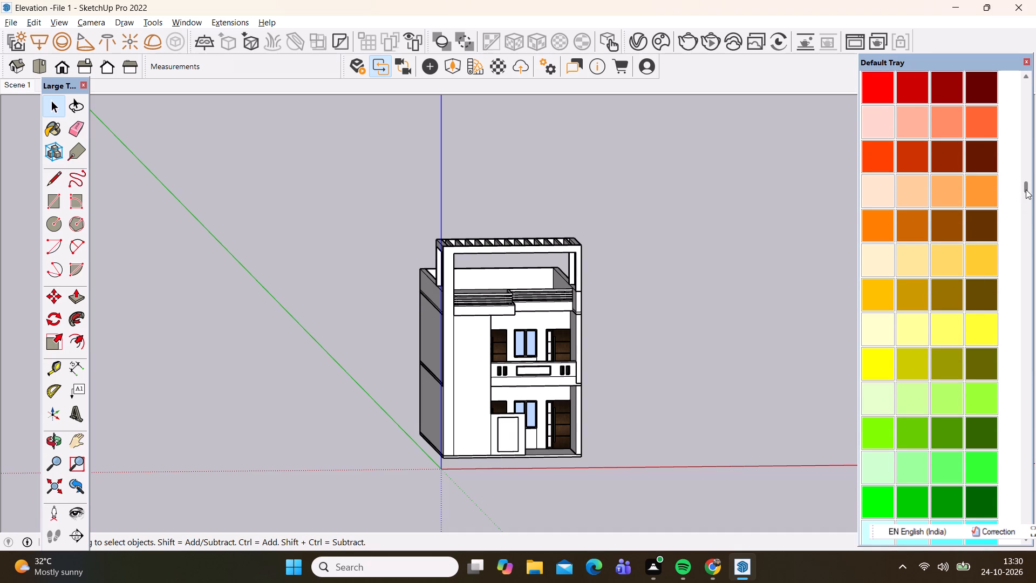
drag(1026, 188, 1024, 315)
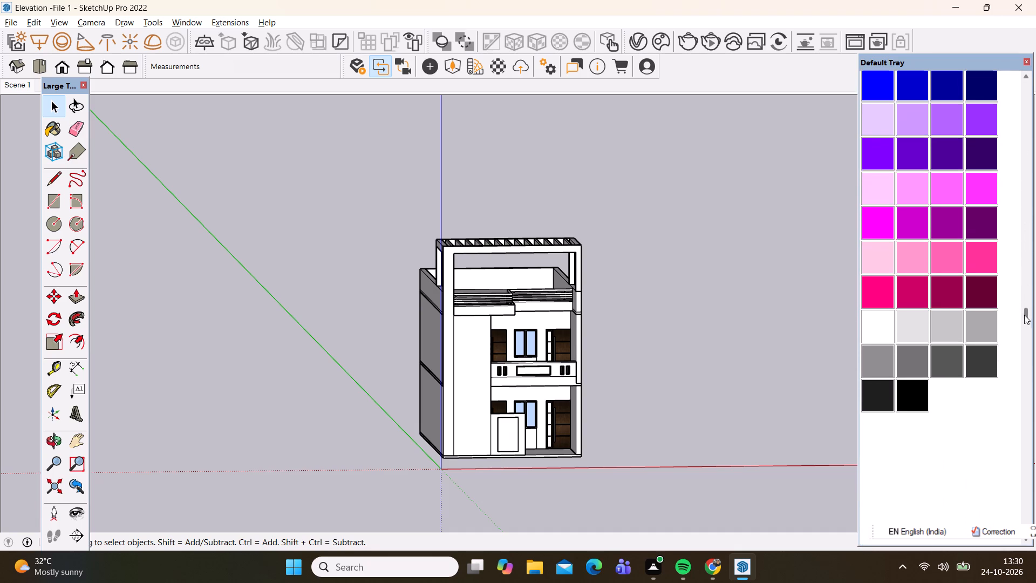
drag(1024, 315, 1018, 193)
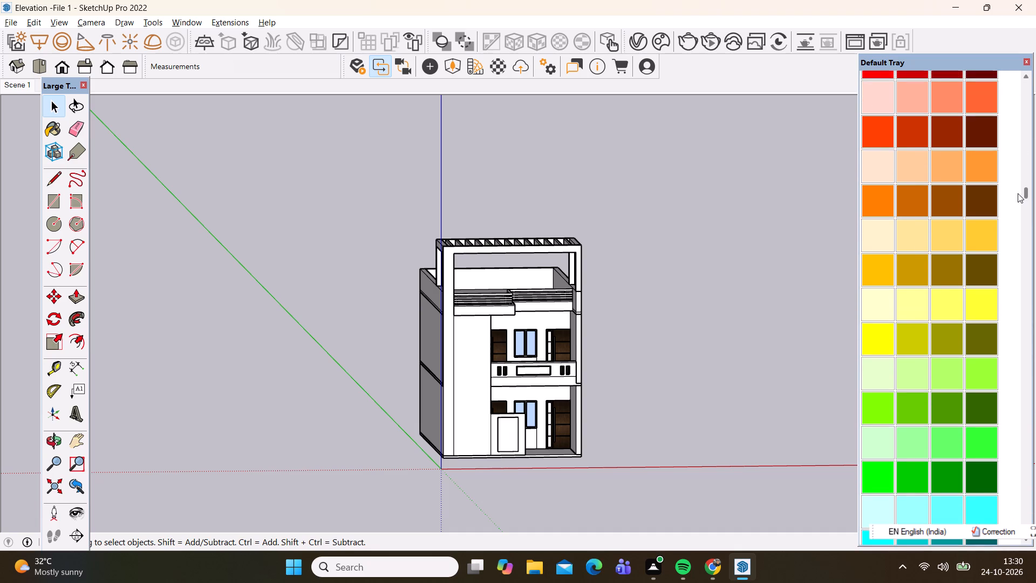
drag(1018, 193, 1017, 164)
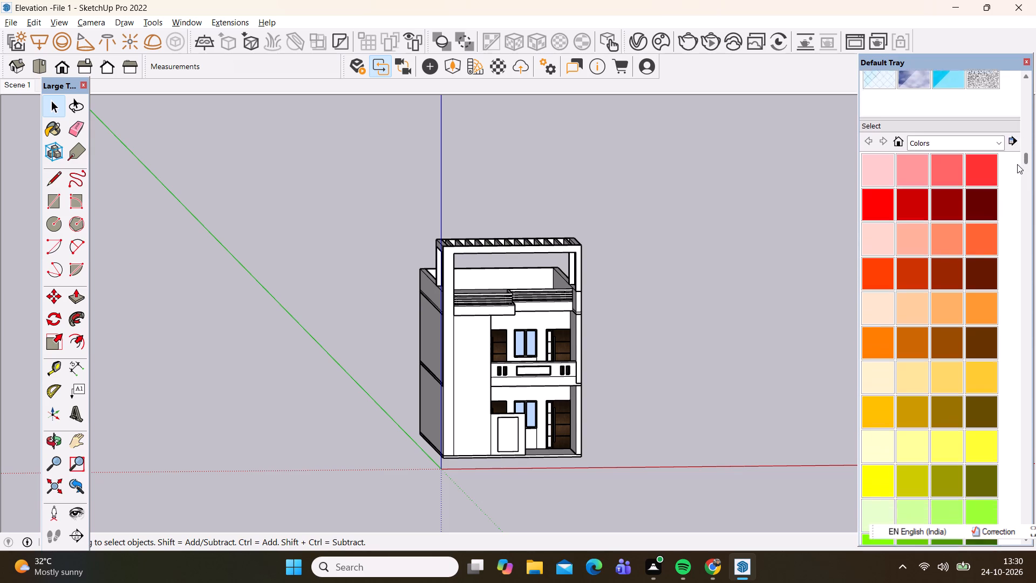
drag(1017, 164, 1023, 208)
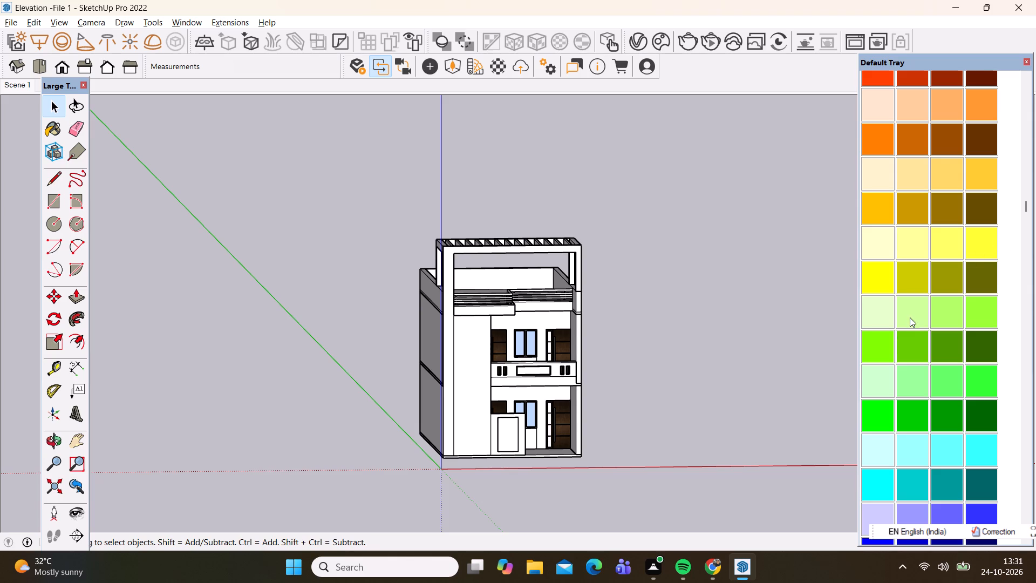
scroll(910, 317, down, 8)
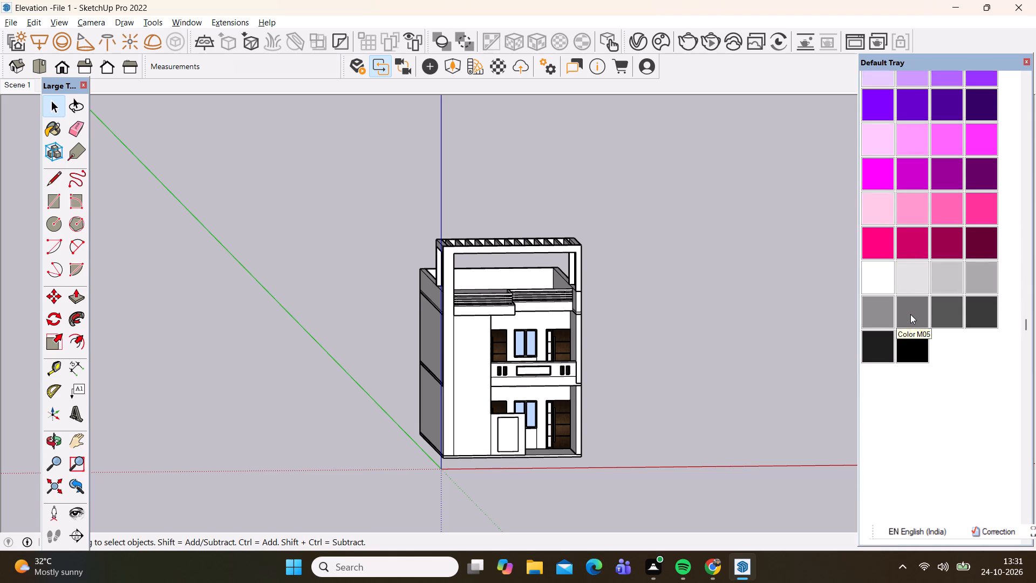
scroll(910, 314, up, 7)
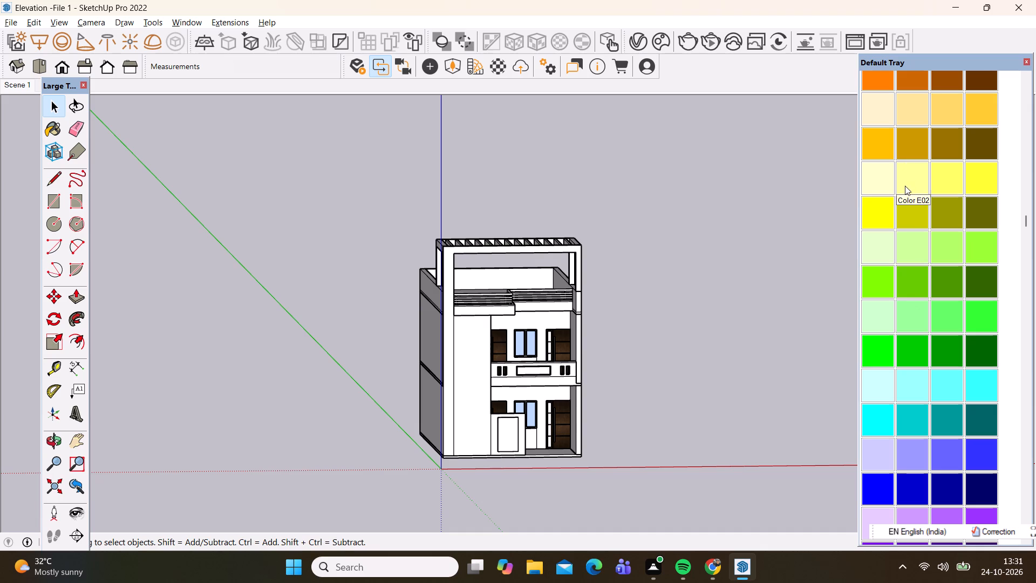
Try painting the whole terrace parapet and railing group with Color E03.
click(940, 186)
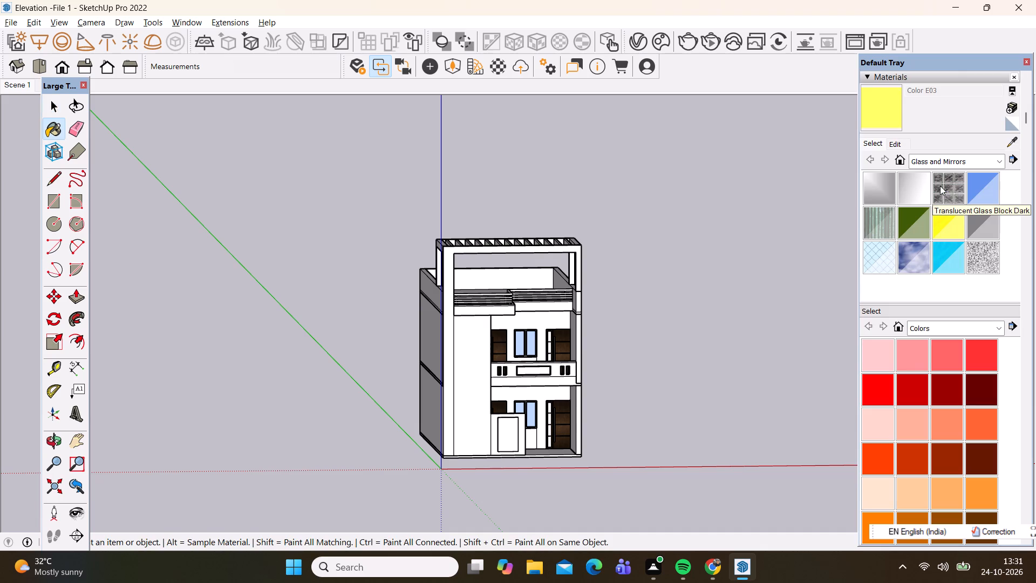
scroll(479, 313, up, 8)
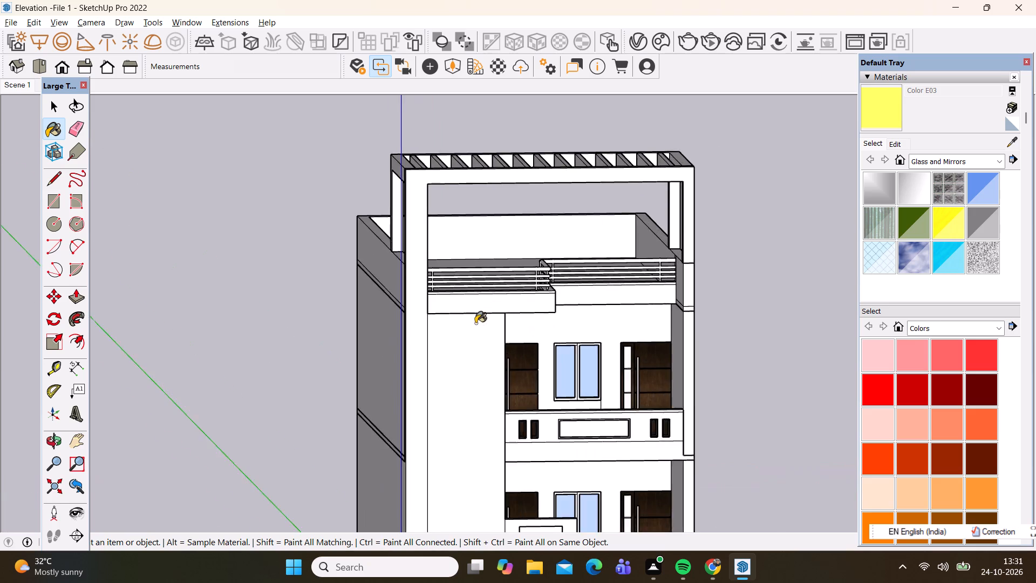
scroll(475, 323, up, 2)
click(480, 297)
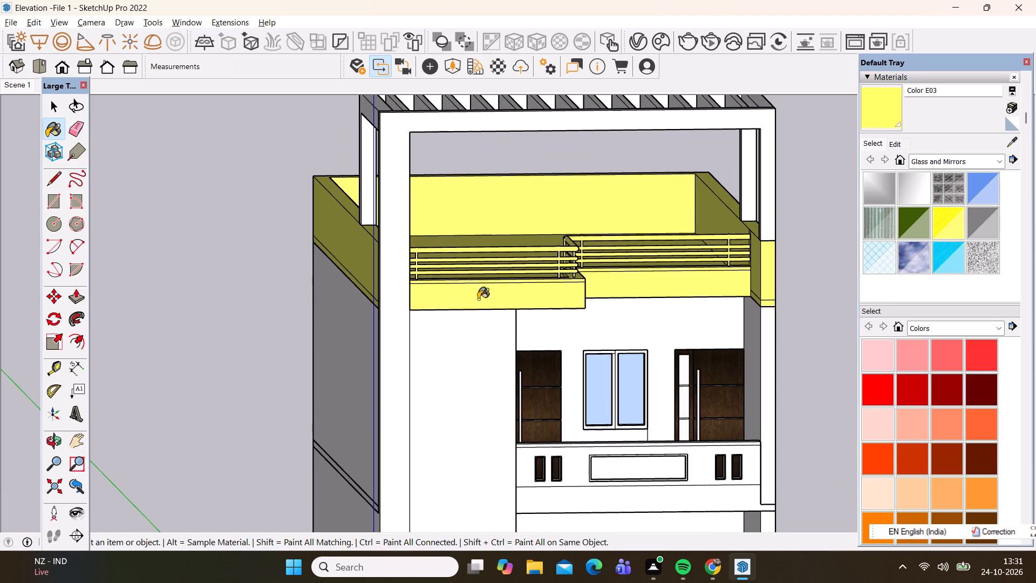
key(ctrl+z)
Open the terrace parapet and railing group for editing and select the nested parapet geometry inside it.
key(space)
click(478, 299)
double_click(484, 298)
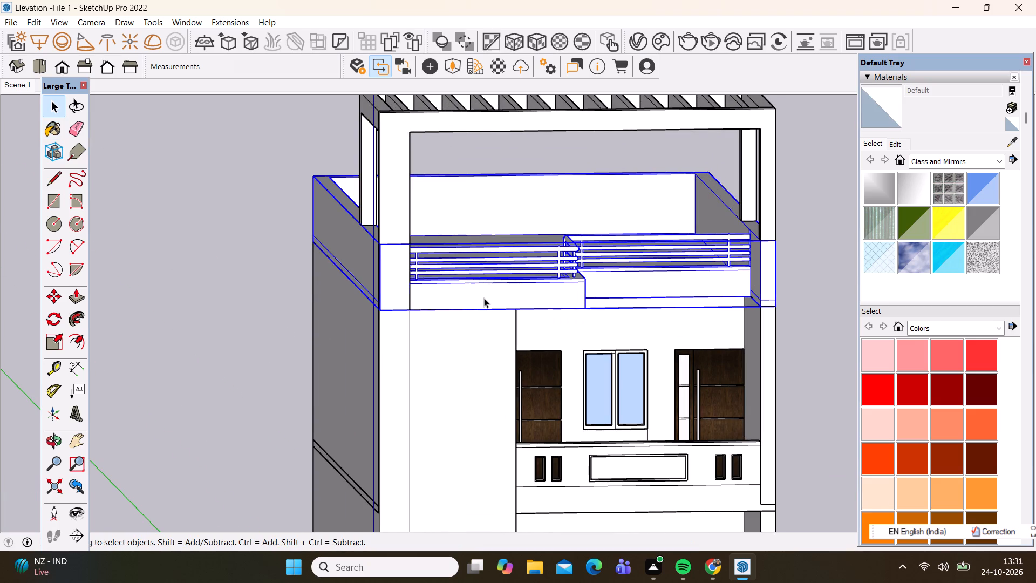
click(484, 297)
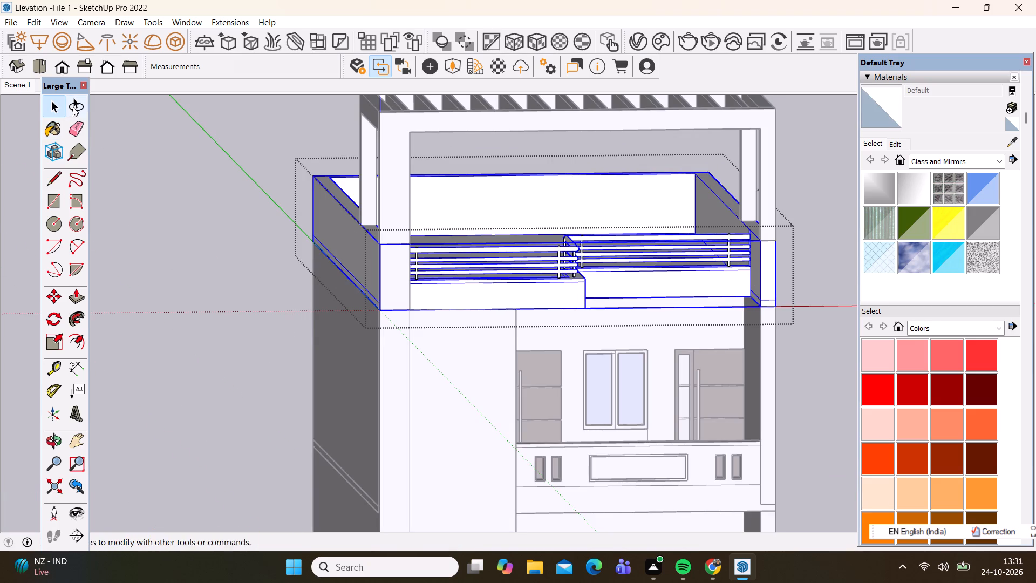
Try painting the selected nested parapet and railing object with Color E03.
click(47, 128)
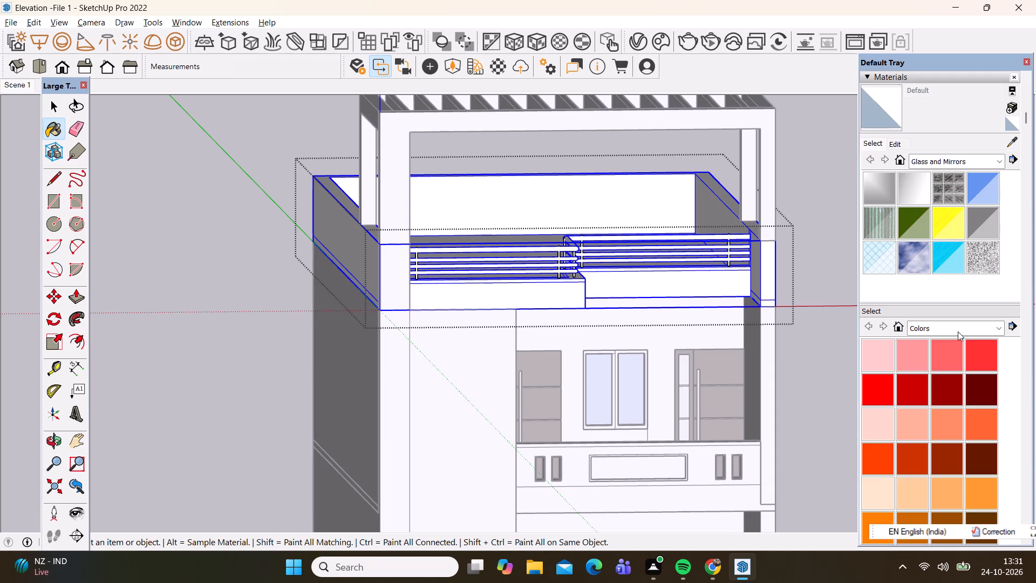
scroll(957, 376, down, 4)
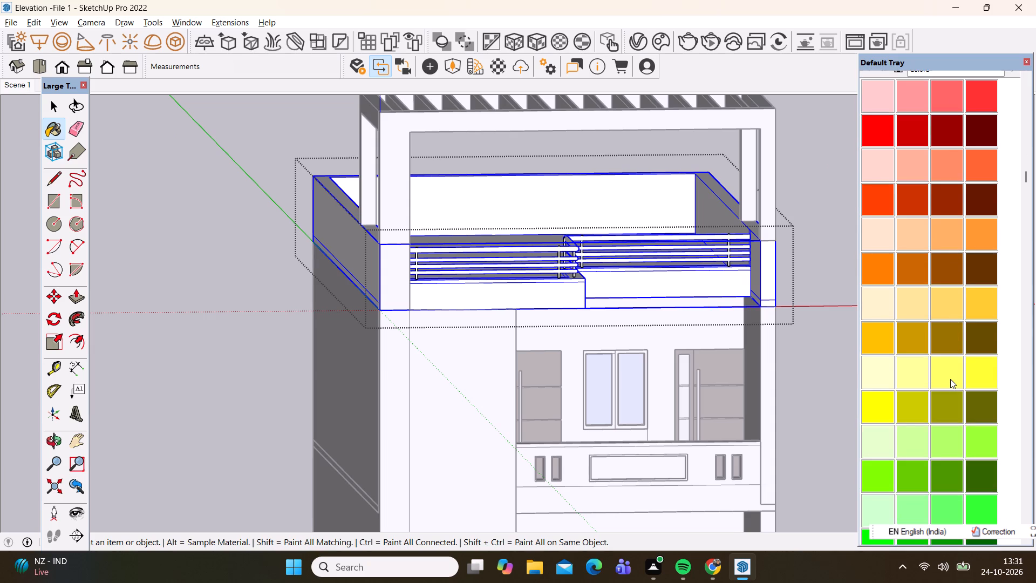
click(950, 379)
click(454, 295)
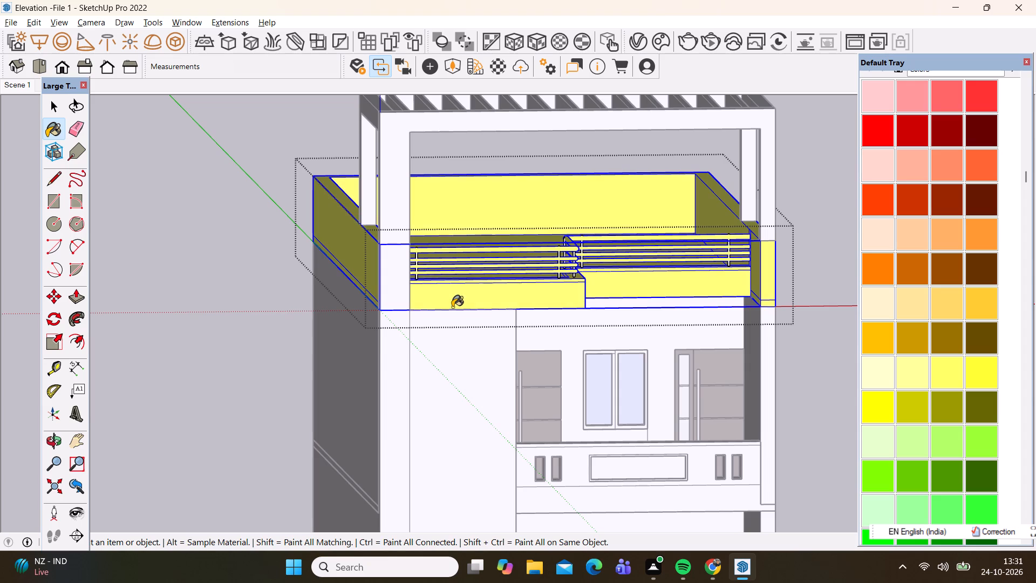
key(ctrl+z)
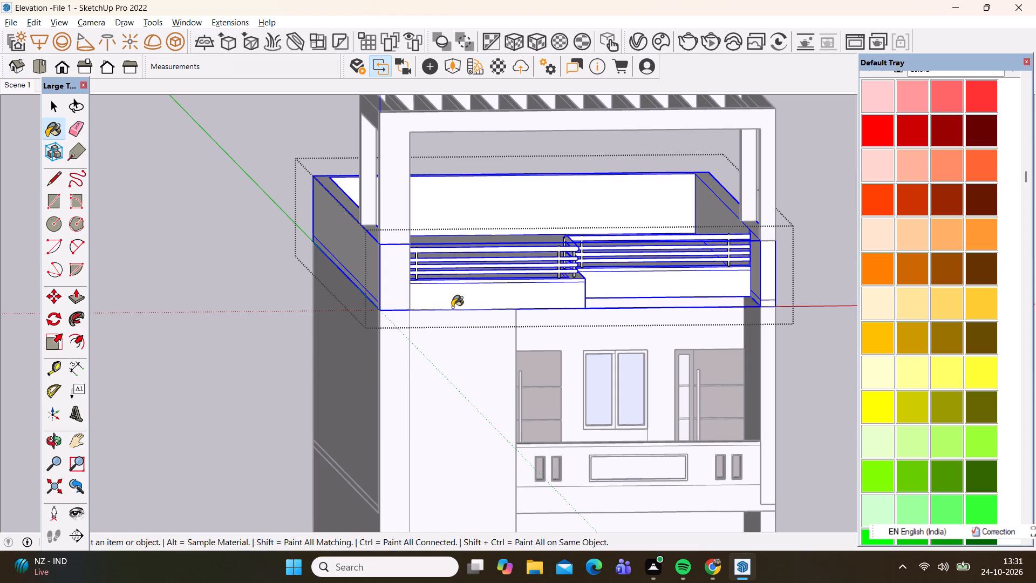
Open the nested parapet group for editing and paint the projecting front parapet's outer face with Color E03.
key(space)
scroll(99, 324, down, 5)
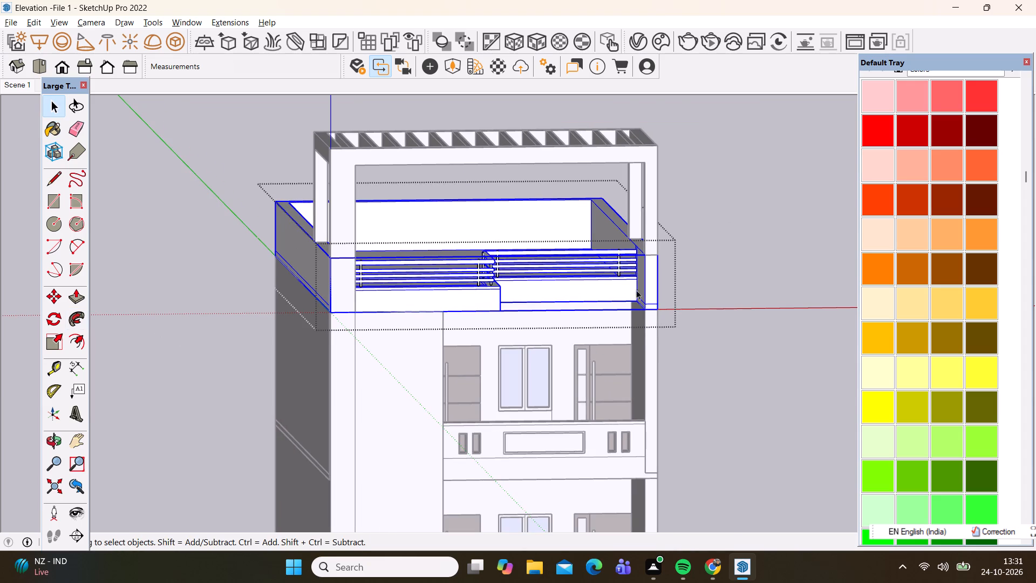
double_click(396, 305)
scroll(438, 293, up, 10)
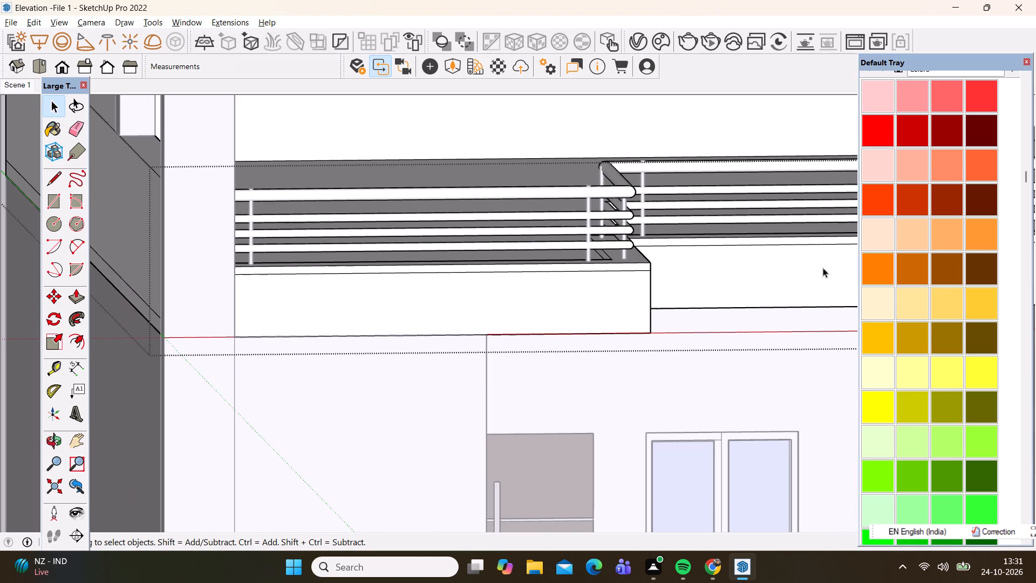
click(939, 375)
click(444, 299)
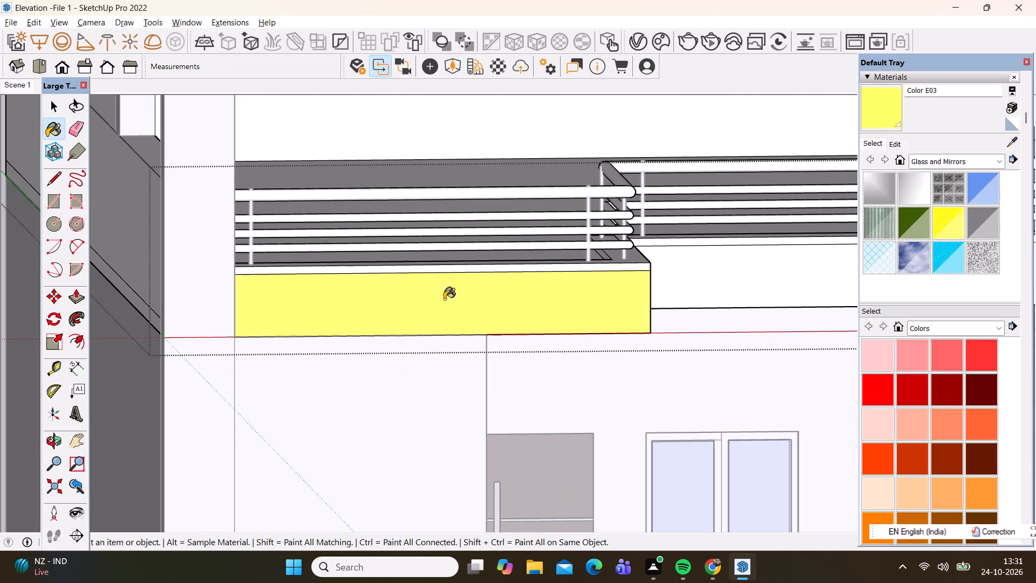
scroll(221, 320, down, 2)
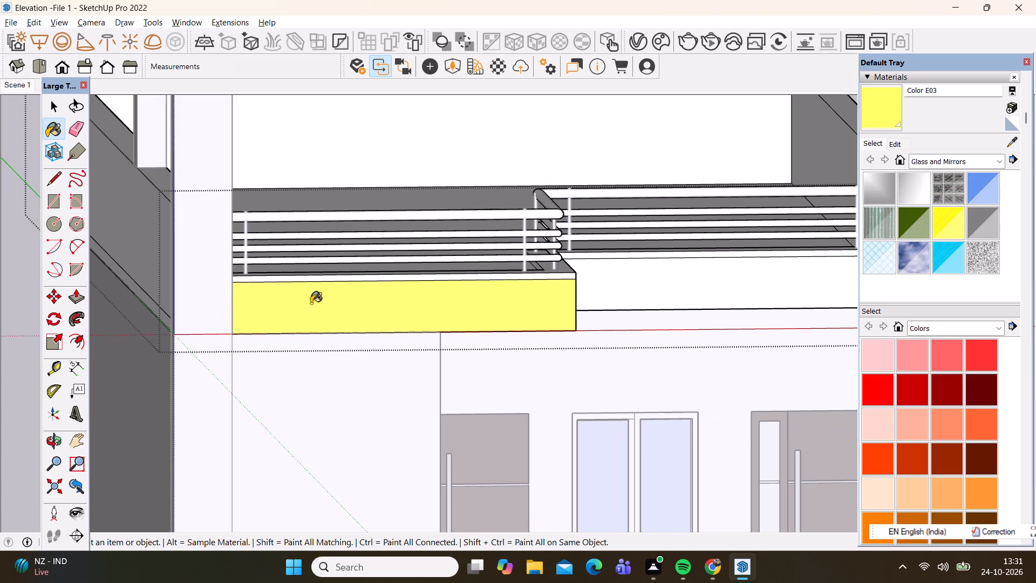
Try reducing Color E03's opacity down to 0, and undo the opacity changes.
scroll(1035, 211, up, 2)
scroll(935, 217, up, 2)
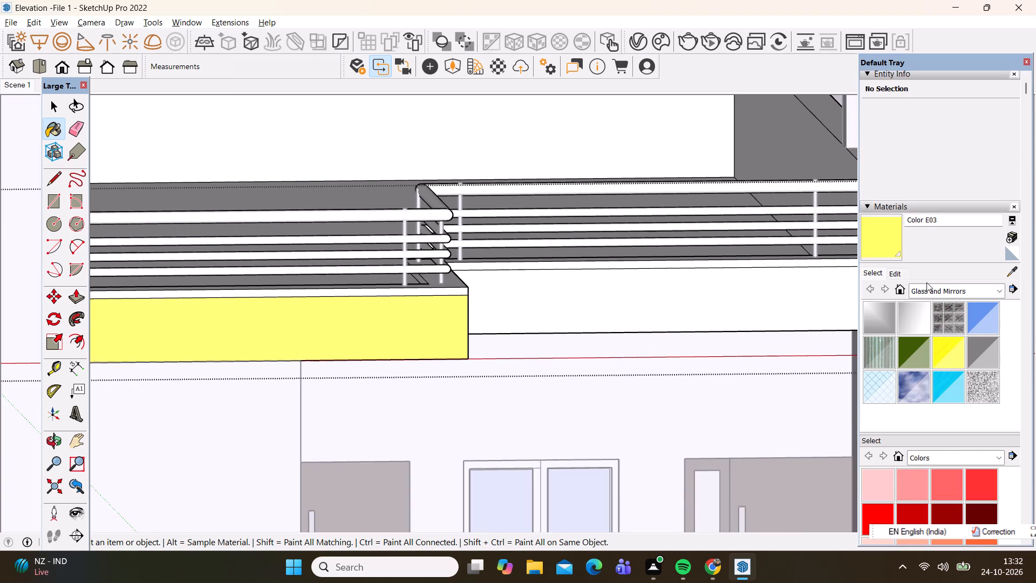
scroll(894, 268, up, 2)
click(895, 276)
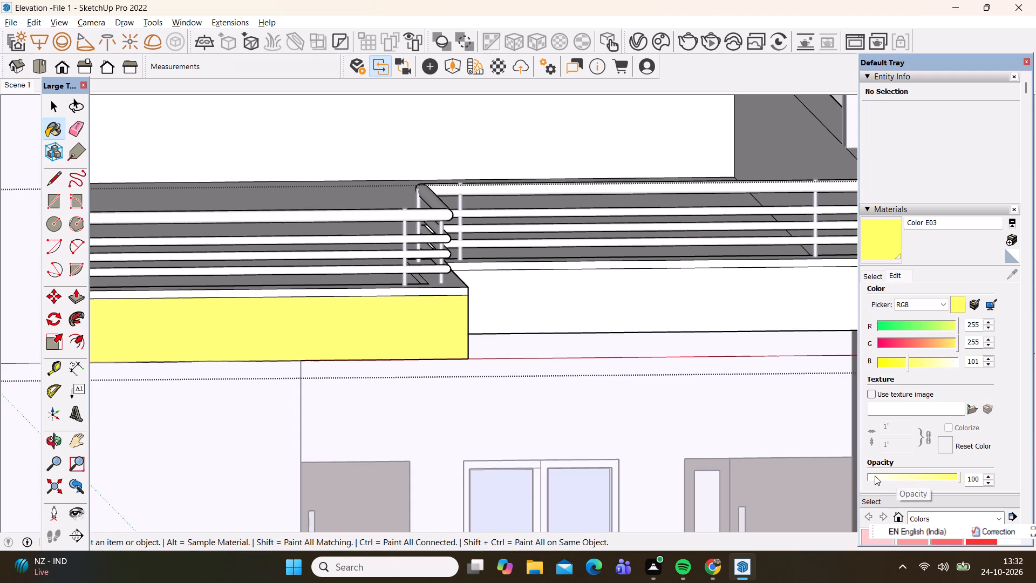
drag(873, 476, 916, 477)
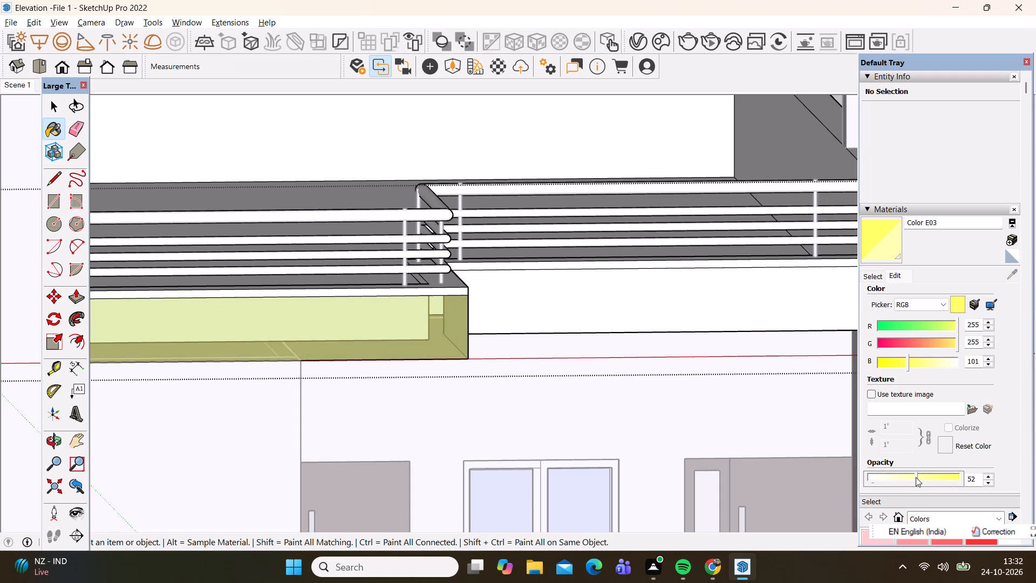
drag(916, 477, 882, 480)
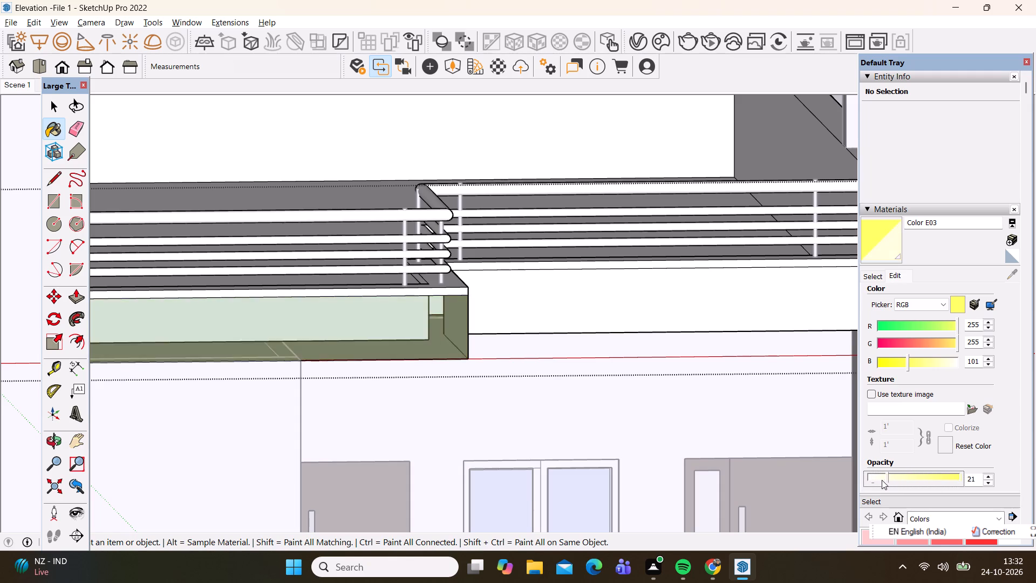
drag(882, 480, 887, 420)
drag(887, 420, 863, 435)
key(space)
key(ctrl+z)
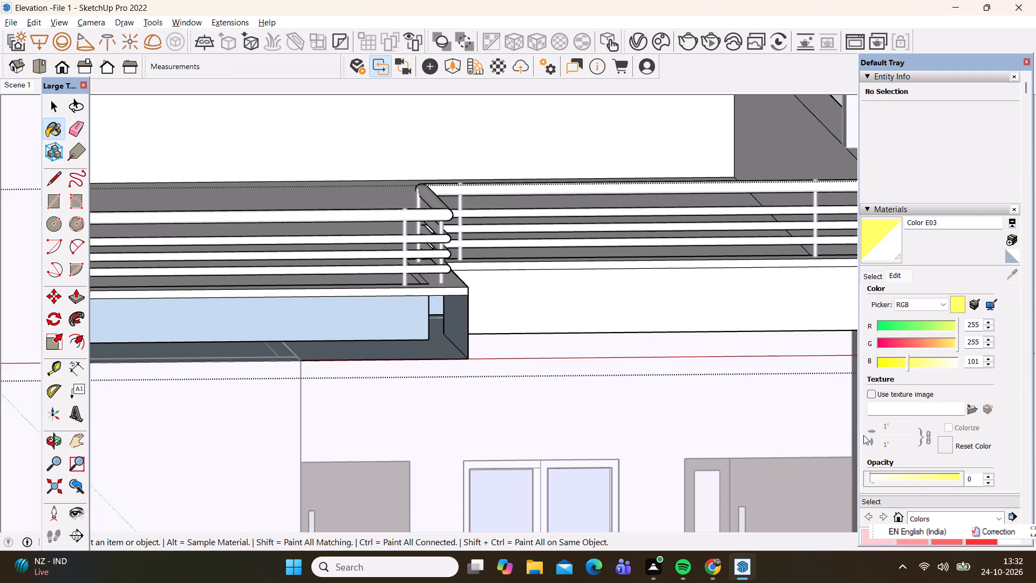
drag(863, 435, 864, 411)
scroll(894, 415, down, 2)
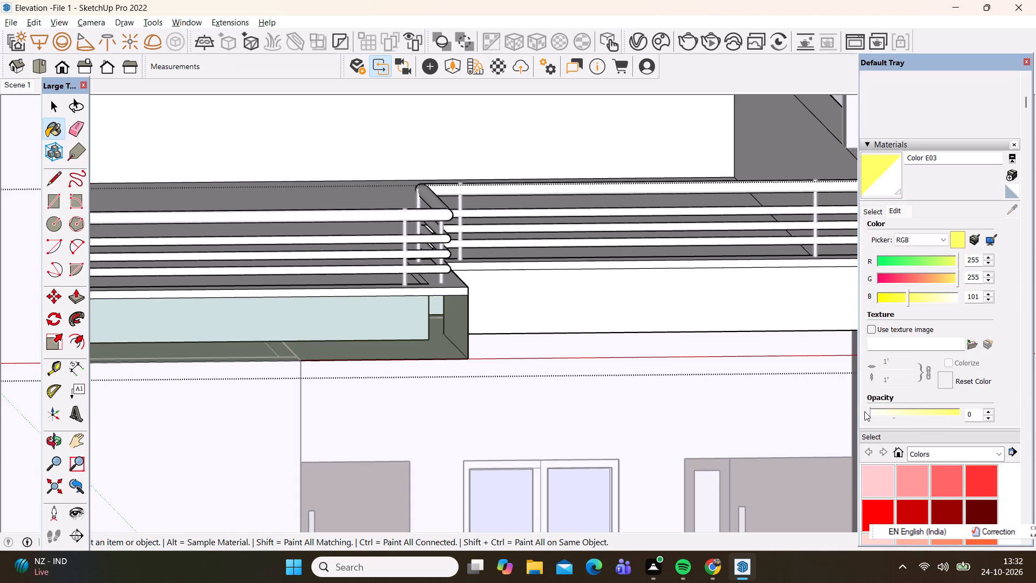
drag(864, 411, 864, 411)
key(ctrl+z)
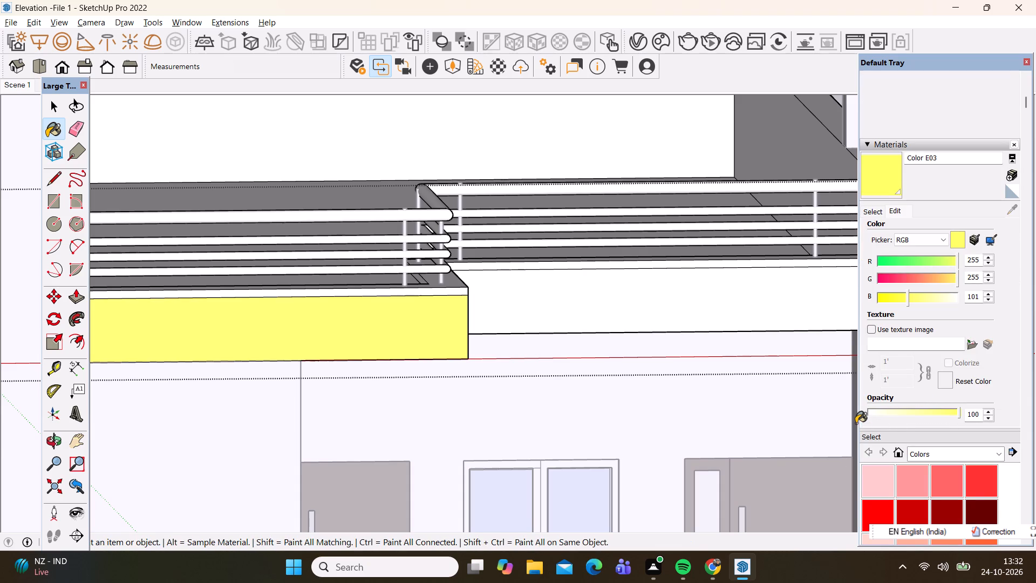
Set Color E03's blue component to 104 in the material's RGB settings.
scroll(914, 346, down, 1)
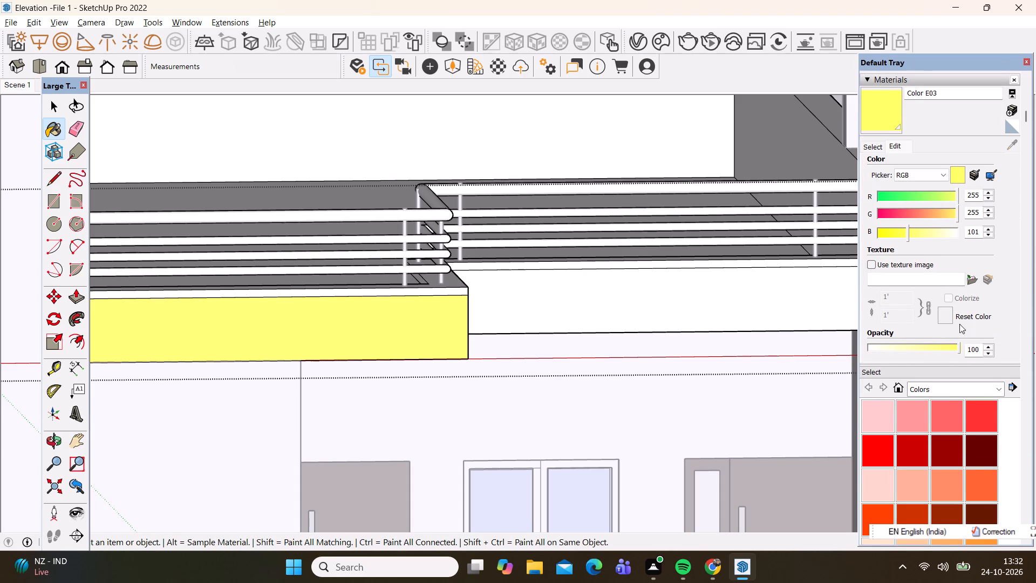
scroll(958, 317, down, 1)
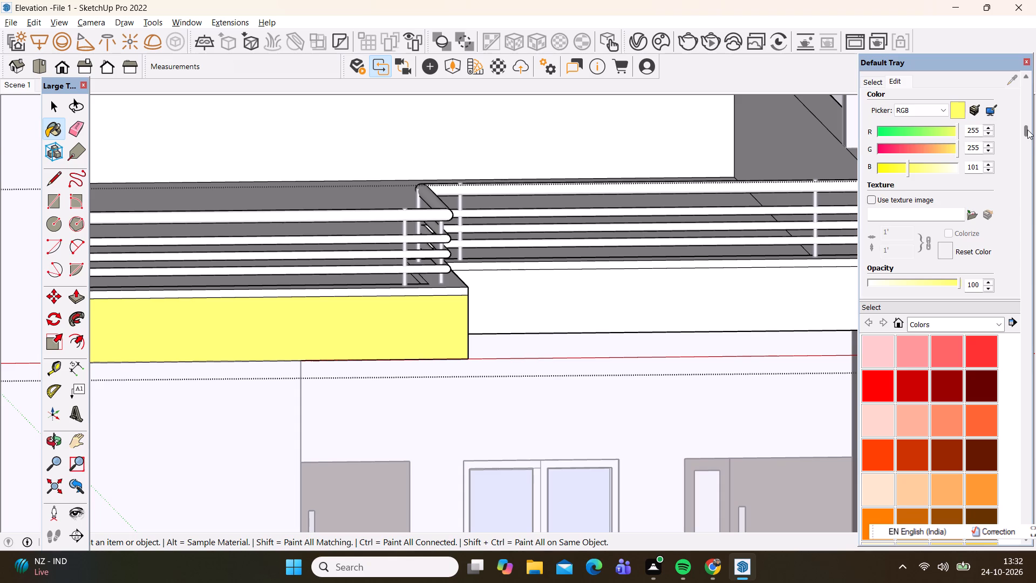
drag(1027, 130, 1028, 147)
scroll(969, 203, up, 4)
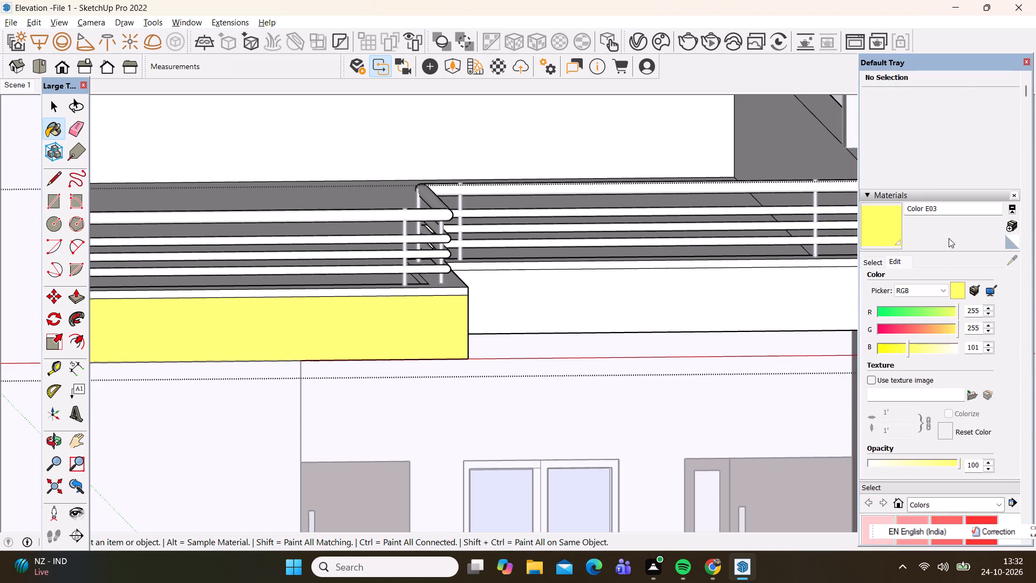
click(909, 347)
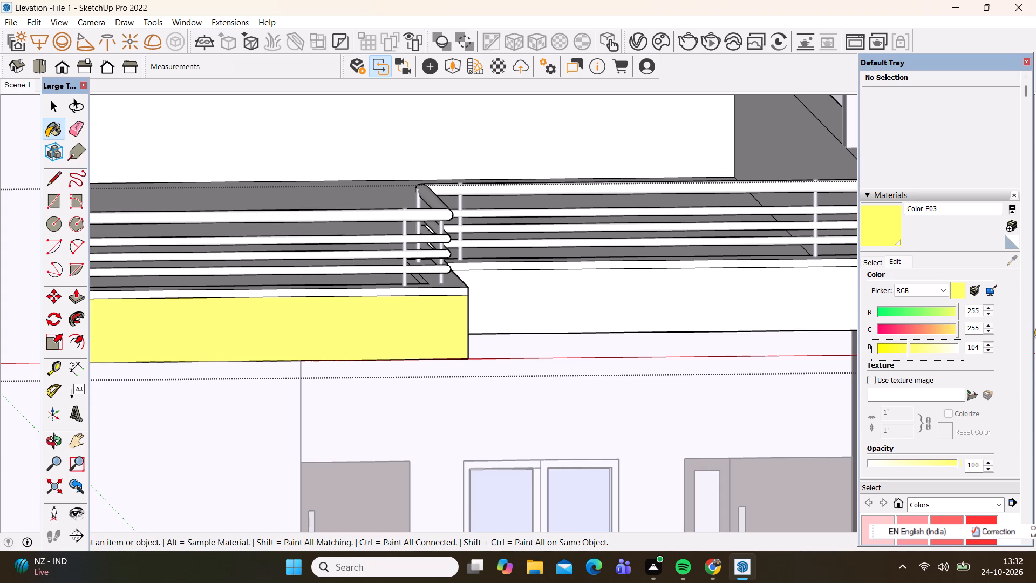
Paint the set-back front parapet's outer face beneath the terrace railing with Color E03, and leave the nested group editing.
click(366, 329)
click(533, 302)
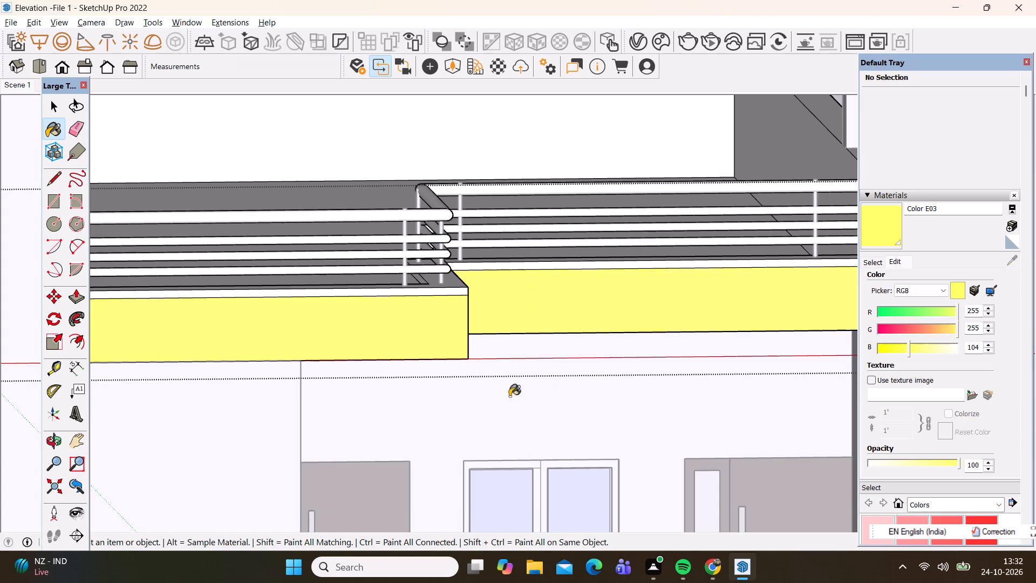
scroll(409, 273, down, 9)
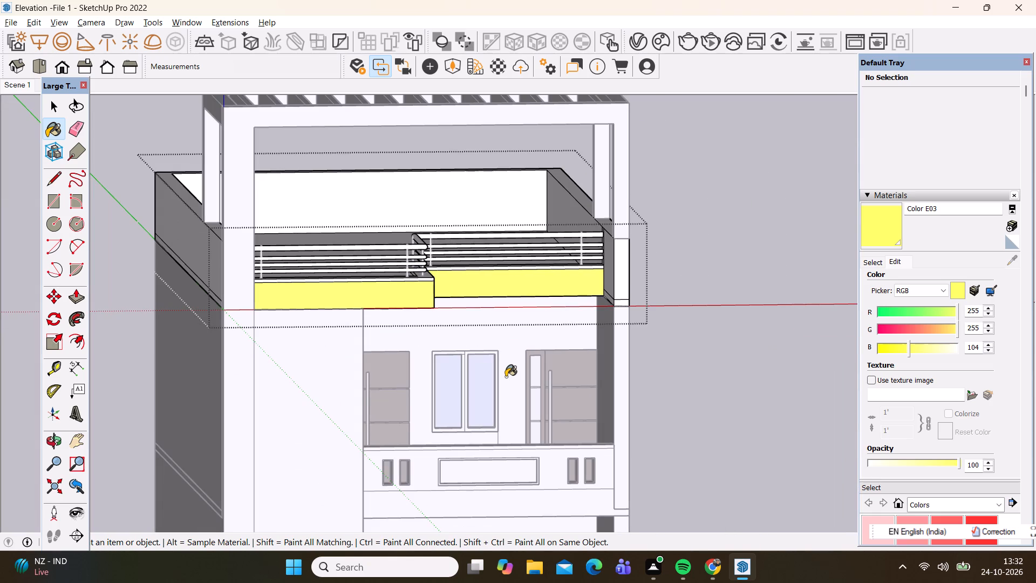
key(space)
click(680, 369)
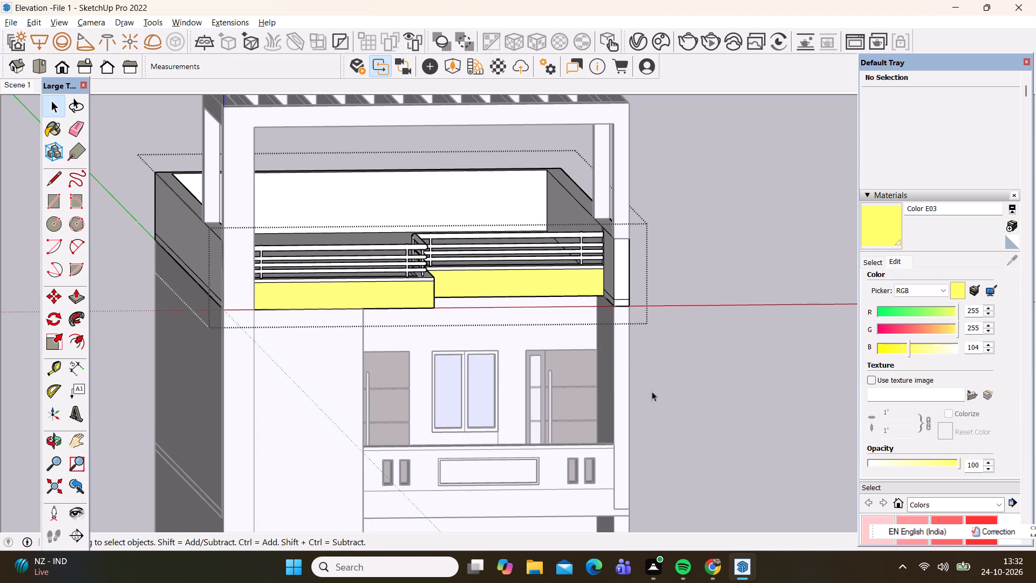
click(695, 208)
Open the balcony parapet group below the terrace for editing and paint its lower front band with Color E03.
scroll(470, 208, down, 4)
scroll(466, 194, up, 1)
scroll(445, 473, up, 3)
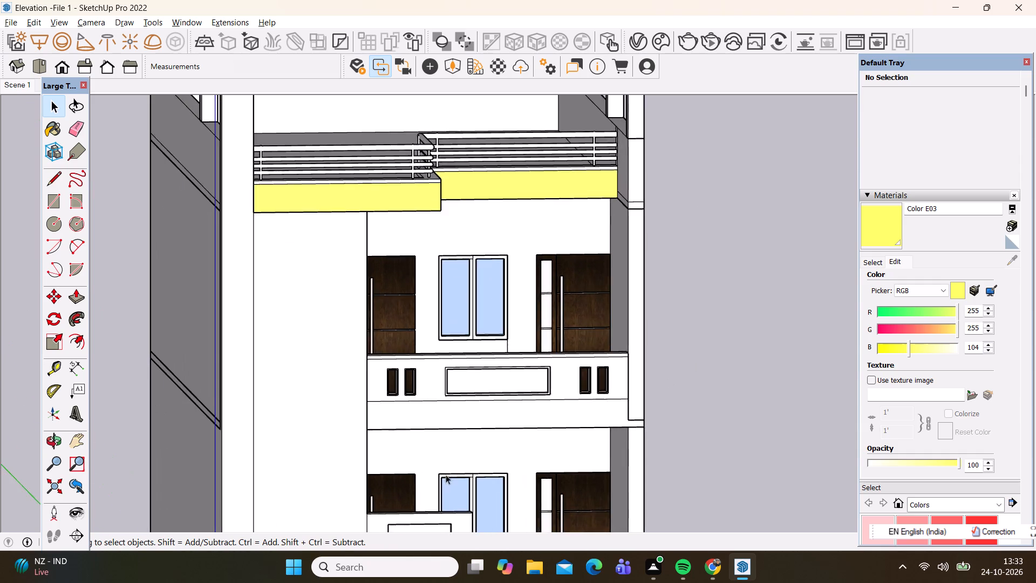
scroll(446, 474, up, 3)
click(446, 405)
double_click(446, 404)
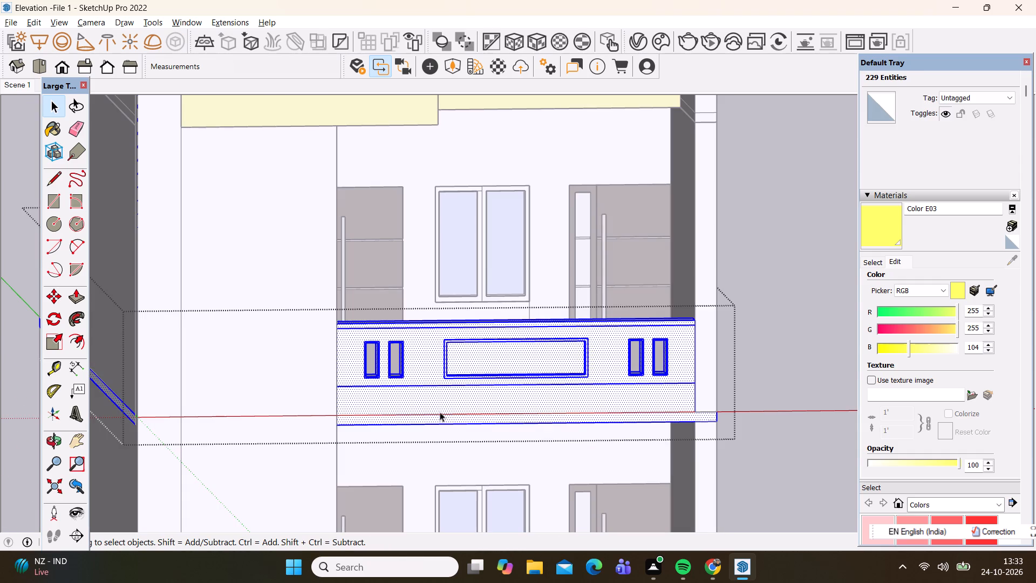
click(440, 412)
scroll(375, 403, up, 3)
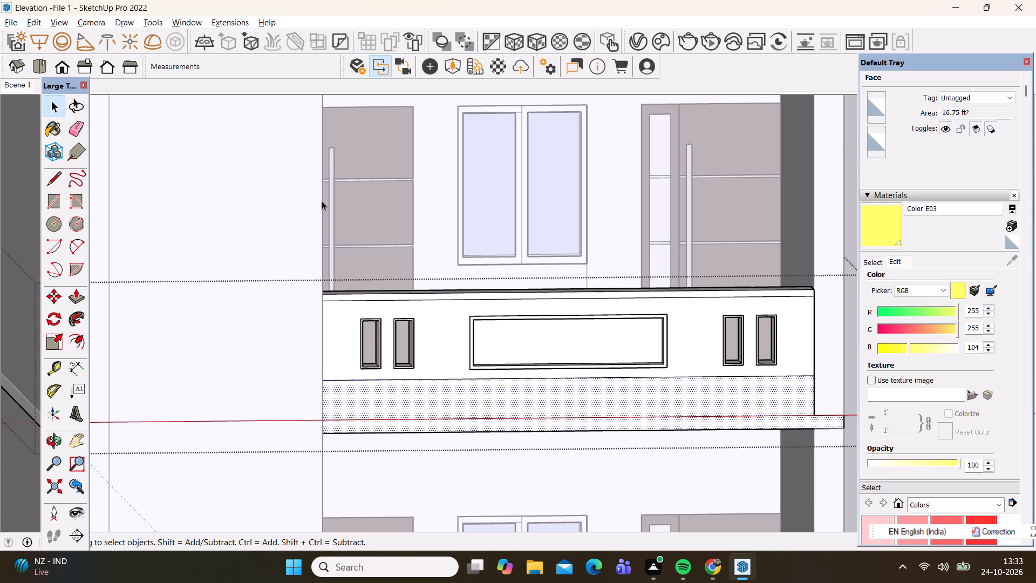
scroll(329, 246, up, 2)
scroll(331, 251, down, 7)
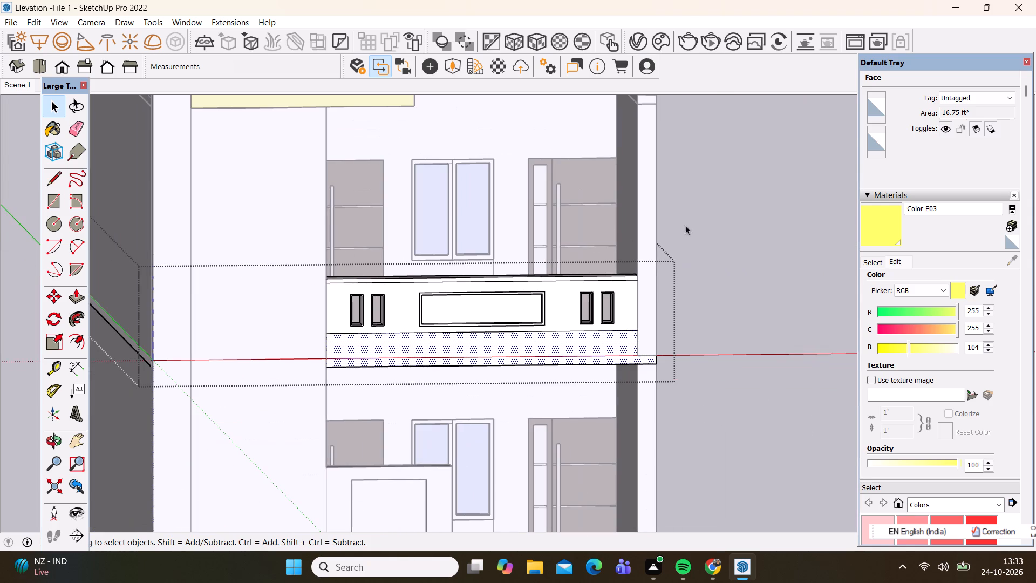
click(877, 225)
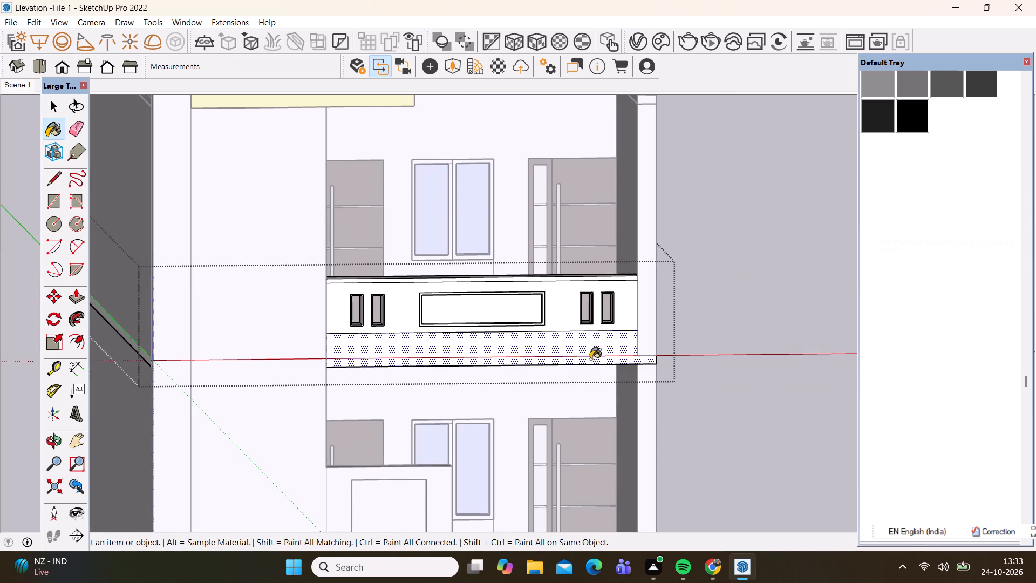
click(590, 349)
Paint the front faces of the frames around the balcony parapet's left pair of narrow openings with Color E03.
scroll(332, 322, up, 10)
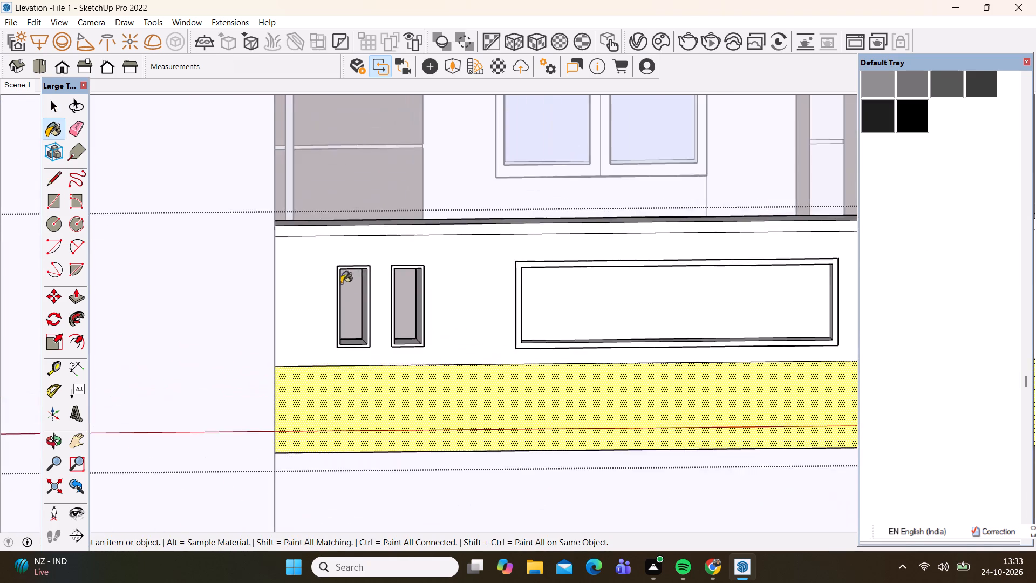
scroll(341, 283, up, 5)
click(339, 270)
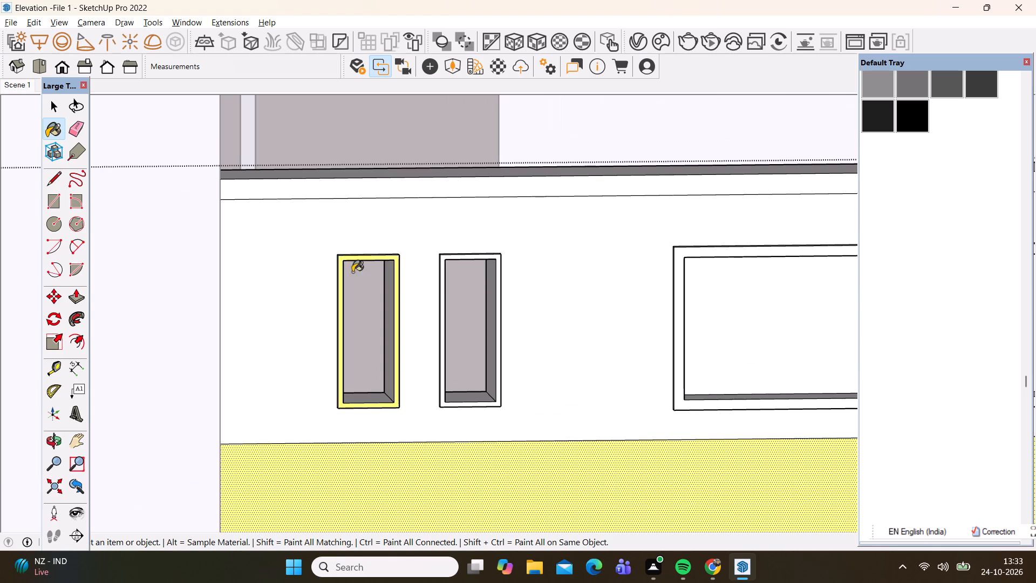
click(444, 262)
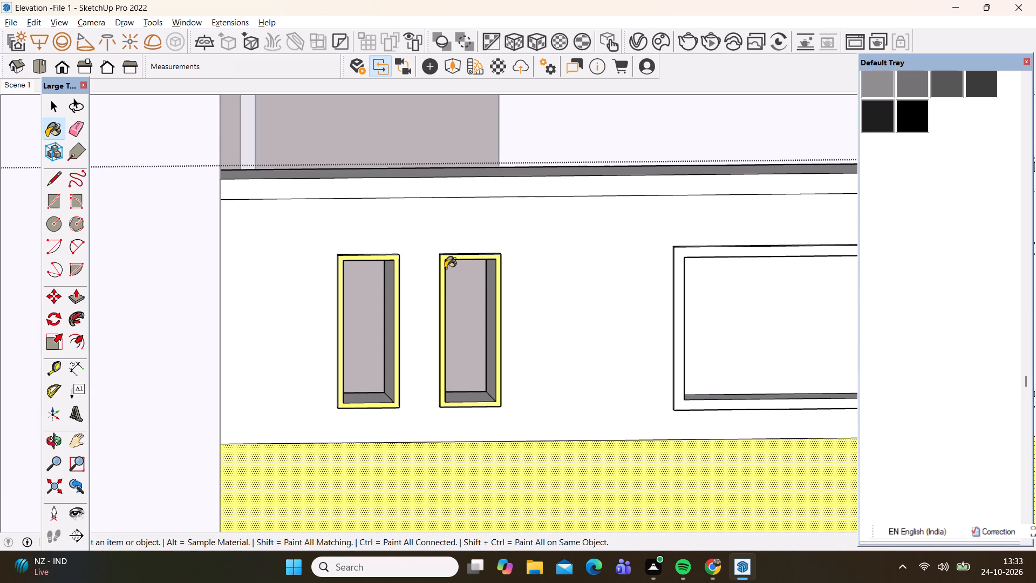
Paint both narrow opening frames' top edges and the first frame's outer left edge with Color E03.
scroll(337, 269, up, 2)
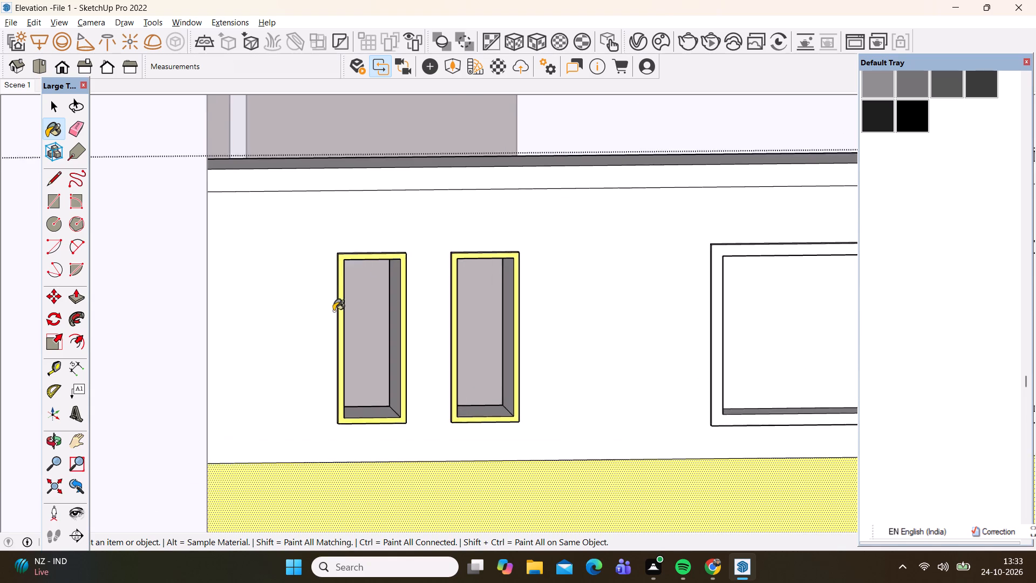
scroll(333, 311, up, 4)
middle_drag(344, 237, 347, 301)
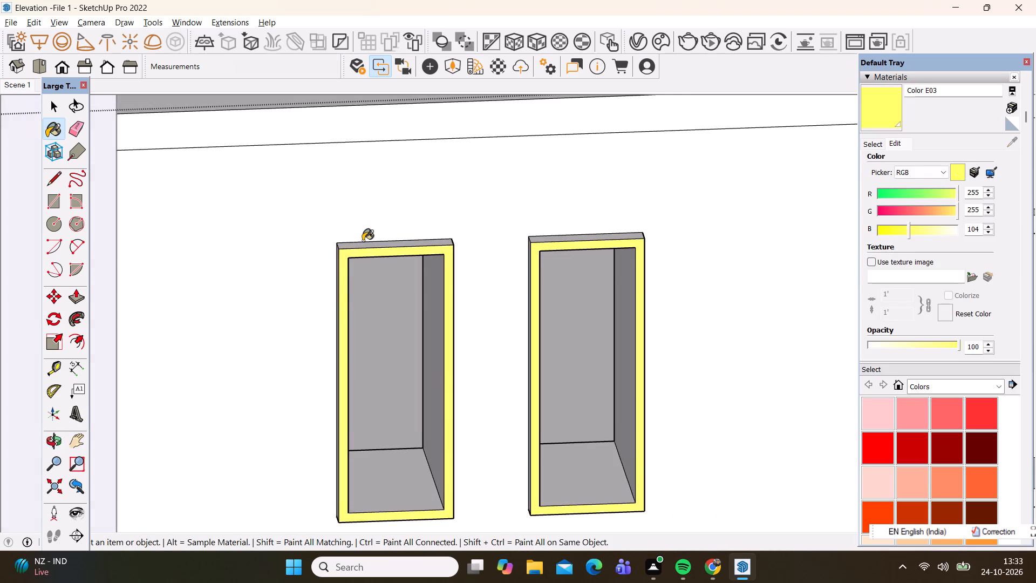
click(363, 242)
click(420, 245)
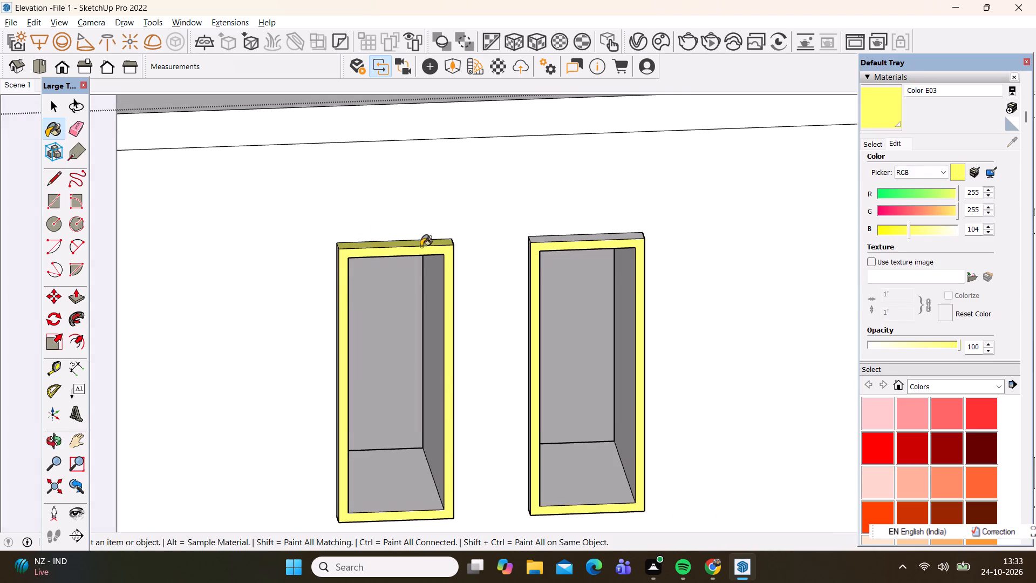
click(549, 236)
click(544, 240)
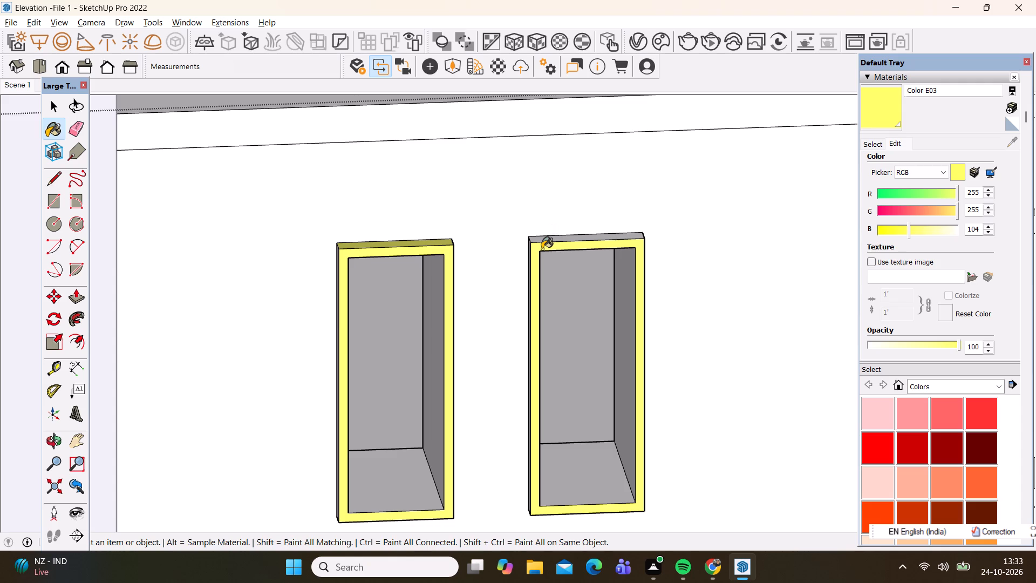
scroll(339, 310, up, 5)
middle_drag(322, 359, 374, 351)
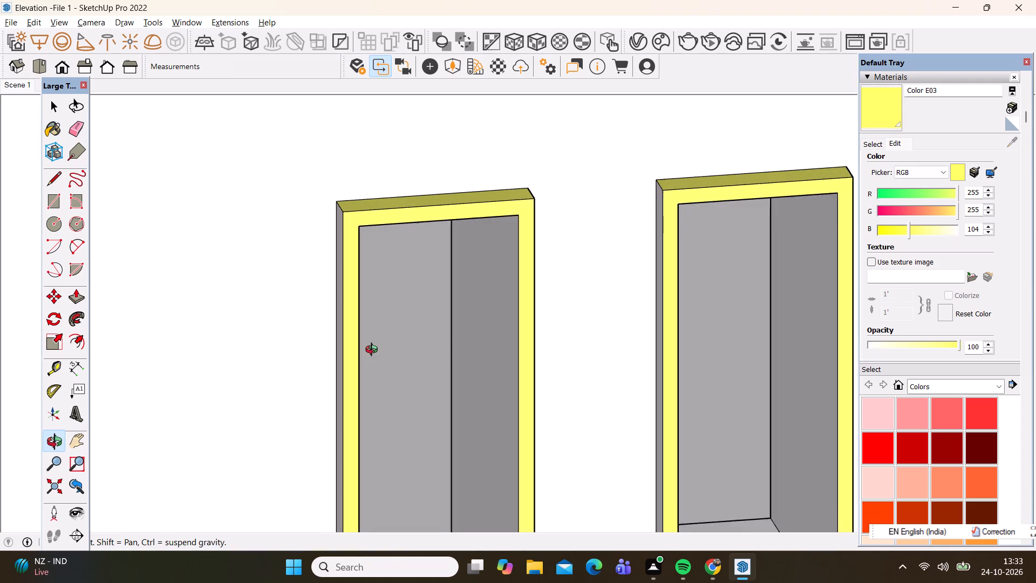
middle_drag(374, 351, 374, 350)
click(340, 320)
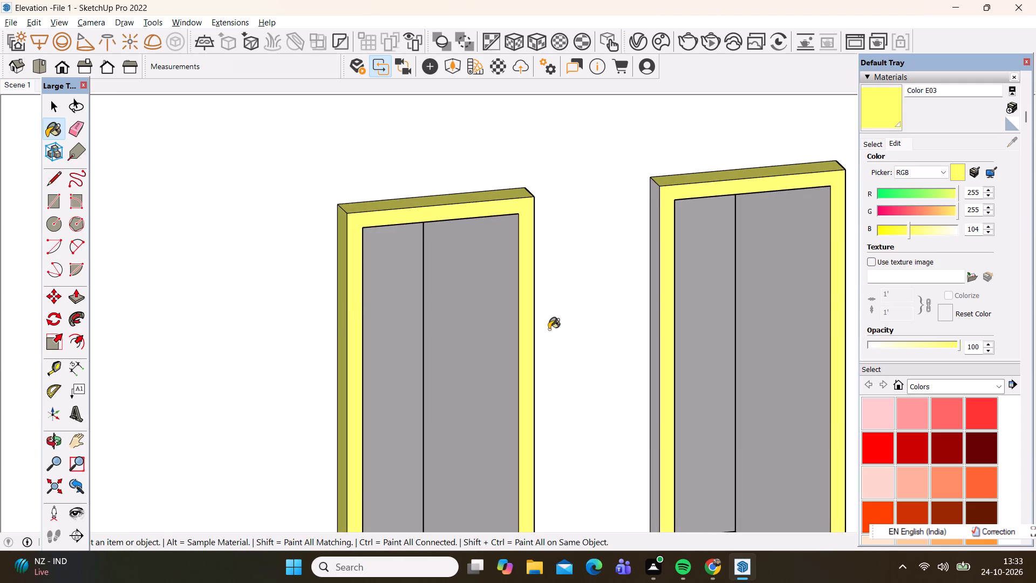
Paint the front face, top edge and outer right edge of the balcony parapet's central rectangular frame with Color E03.
scroll(551, 331, down, 1)
middle_drag(551, 333, 371, 334)
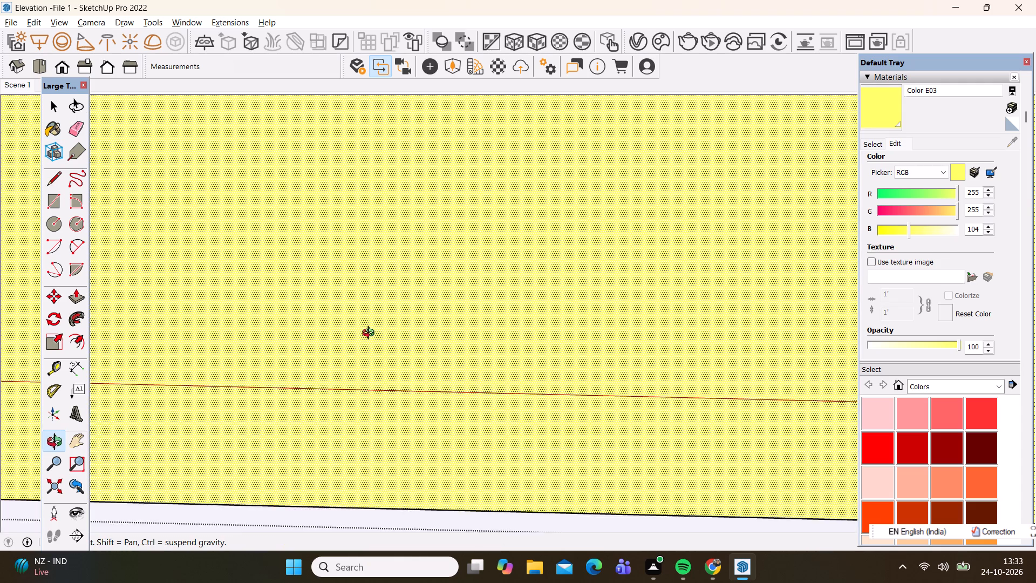
middle_drag(371, 334, 365, 352)
scroll(456, 227, down, 6)
click(378, 307)
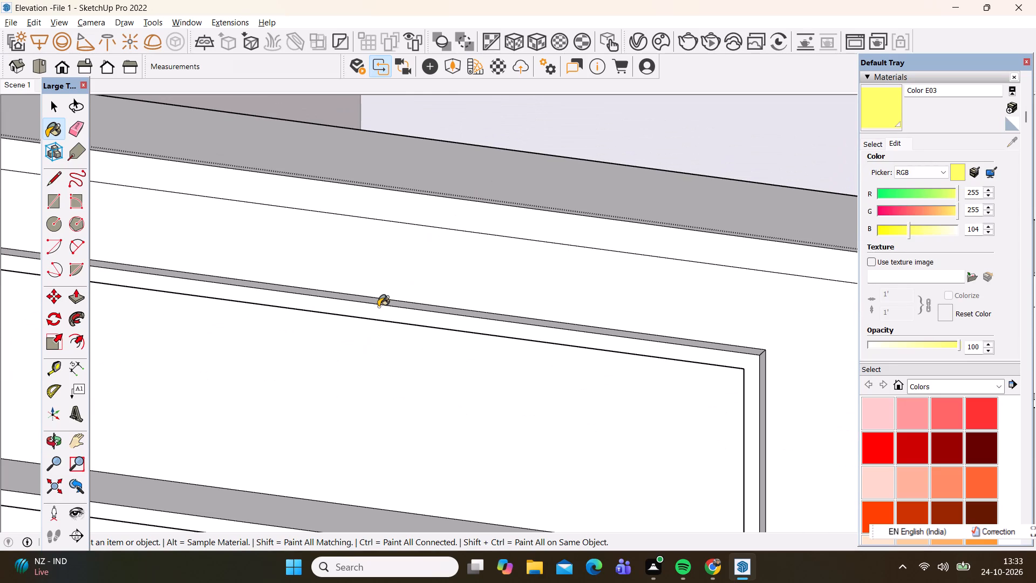
click(381, 301)
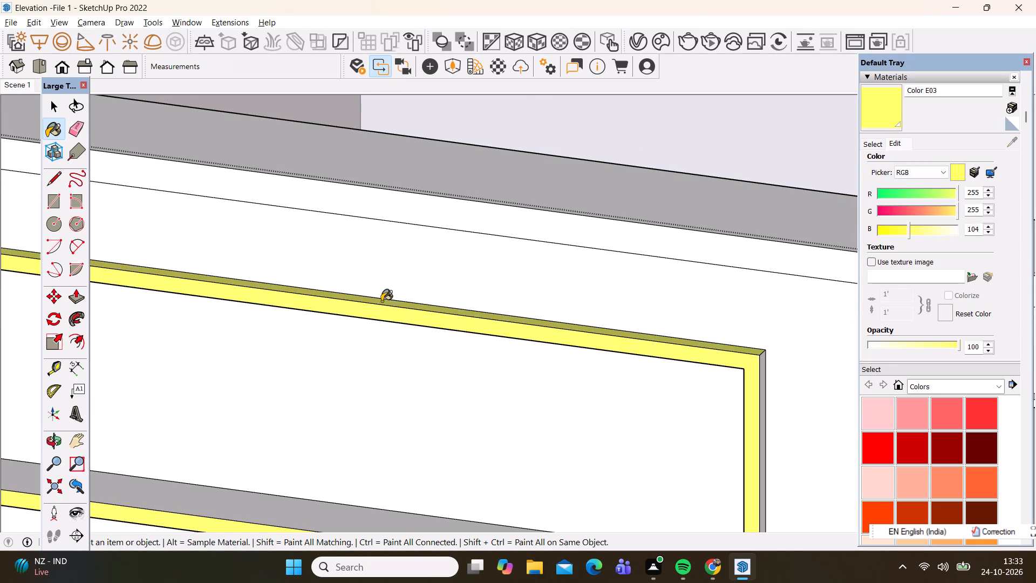
scroll(402, 259, down, 5)
scroll(506, 376, up, 6)
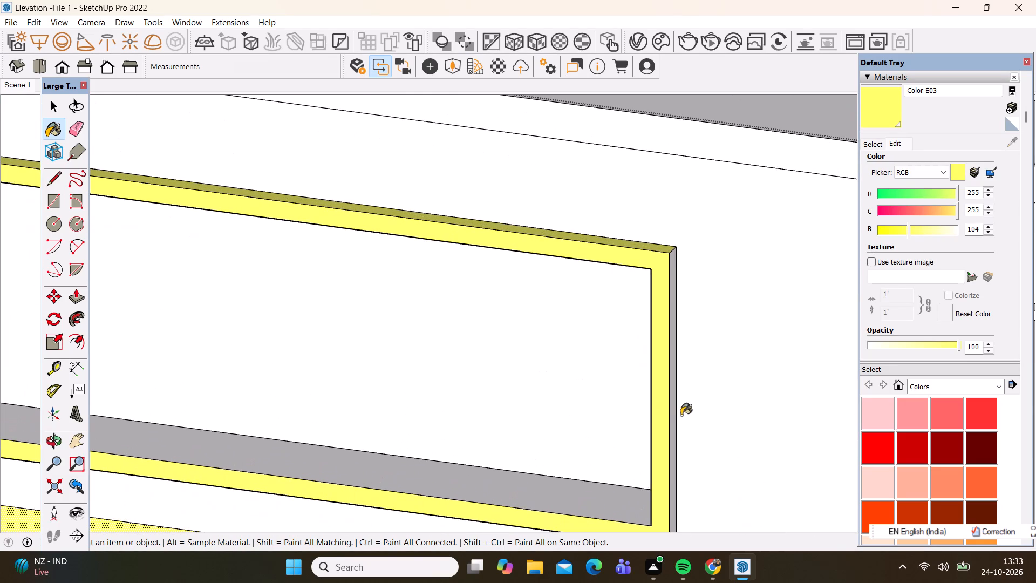
click(674, 406)
scroll(663, 246, down, 2)
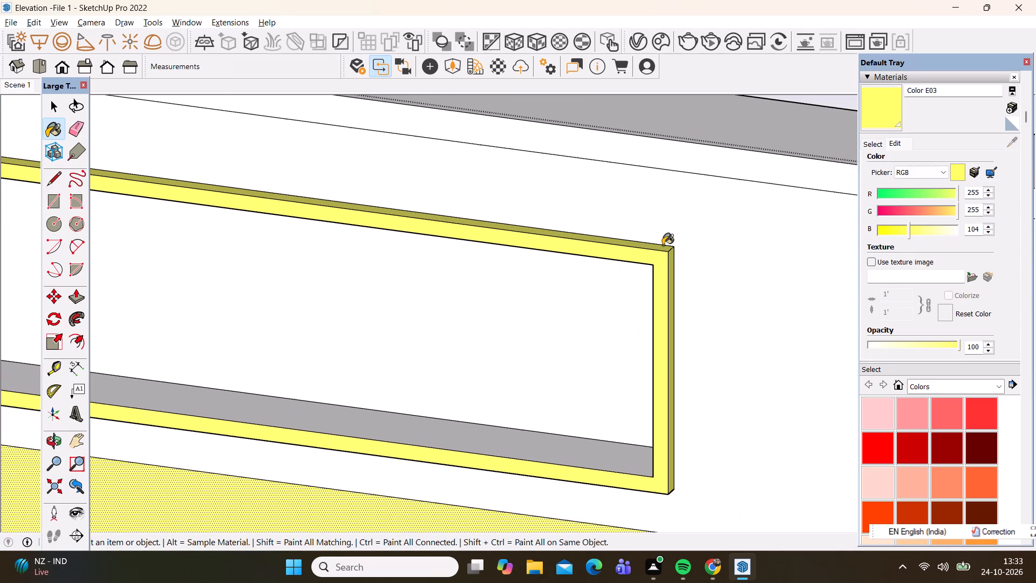
Paint the outer left edge of the balcony parapet's central rectangular frame with Color E03.
scroll(663, 245, down, 4)
scroll(513, 367, down, 6)
middle_drag(201, 300, 230, 314)
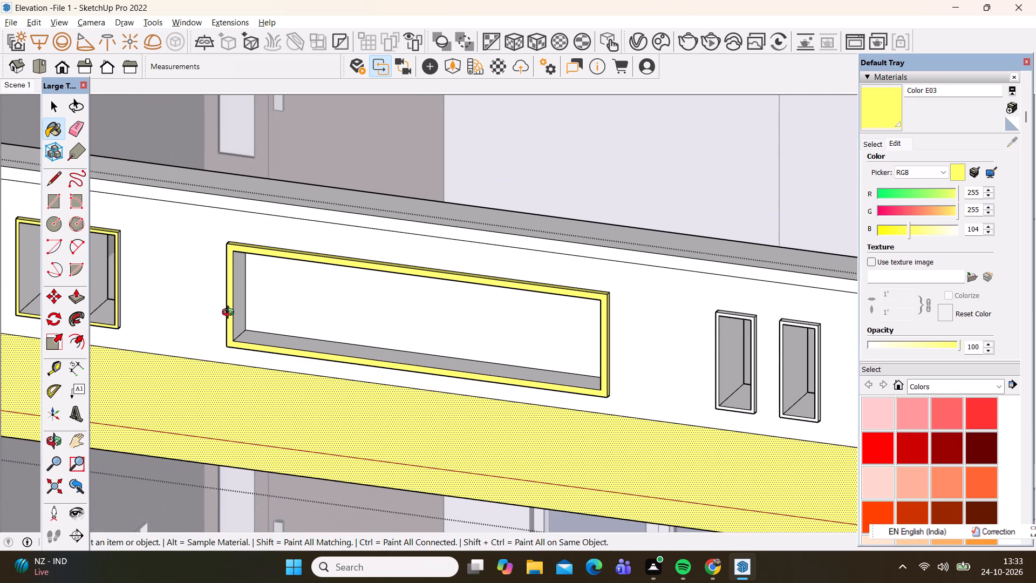
middle_drag(230, 314, 361, 302)
scroll(786, 297, up, 10)
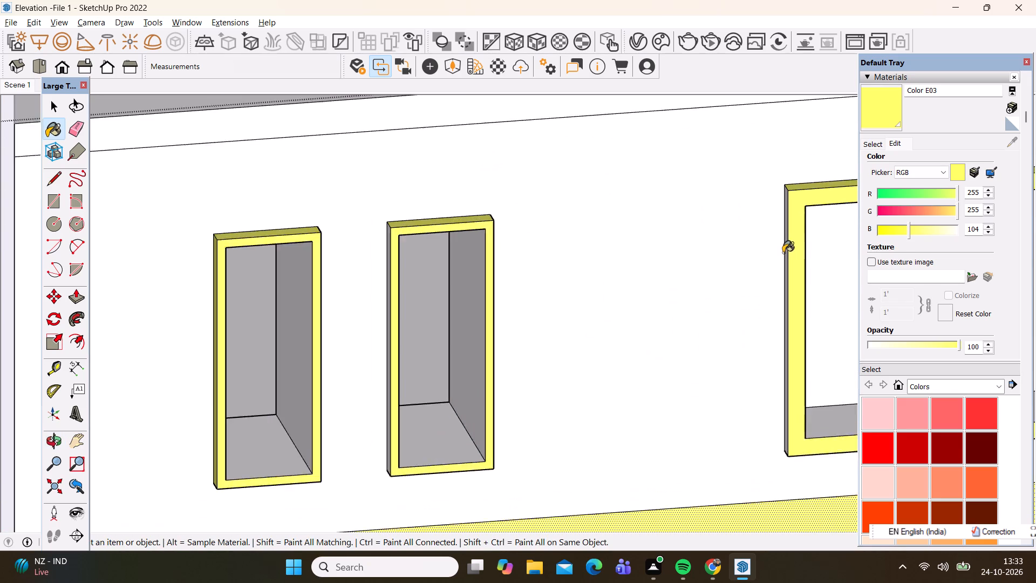
scroll(783, 253, up, 3)
click(788, 238)
Paint the outer right and left edges of the second narrow frame in the balcony parapet's left pair with Color E03.
scroll(317, 312, up, 1)
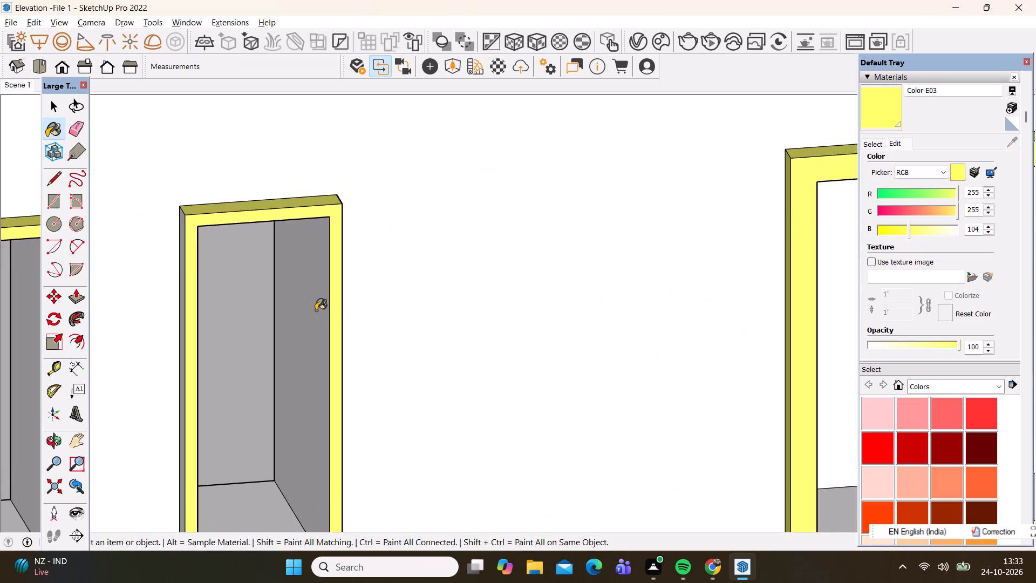
scroll(316, 310, up, 2)
middle_drag(494, 329, 311, 362)
scroll(494, 334, down, 1)
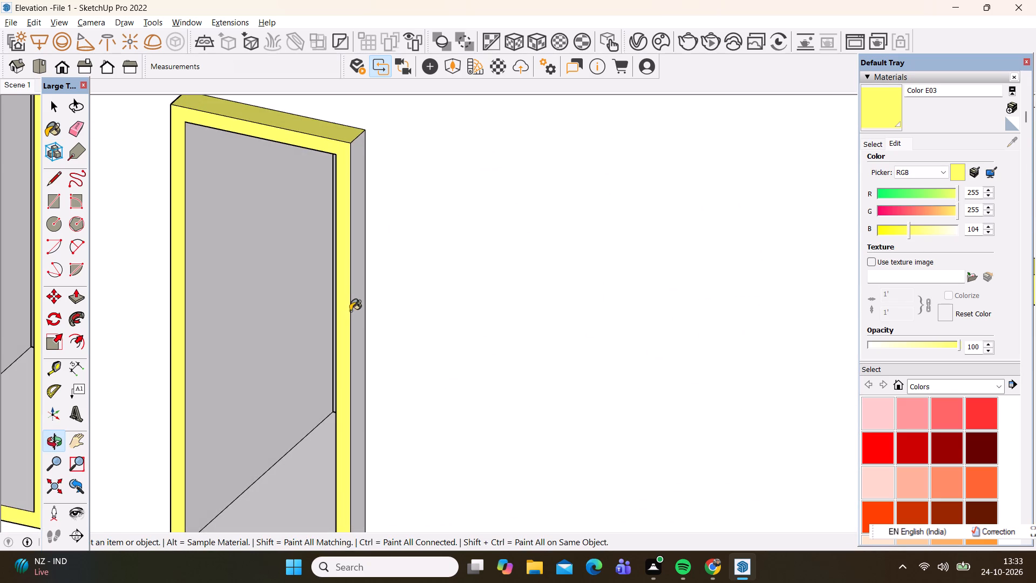
click(352, 309)
scroll(385, 291, down, 6)
scroll(231, 297, down, 1)
middle_drag(233, 296, 305, 319)
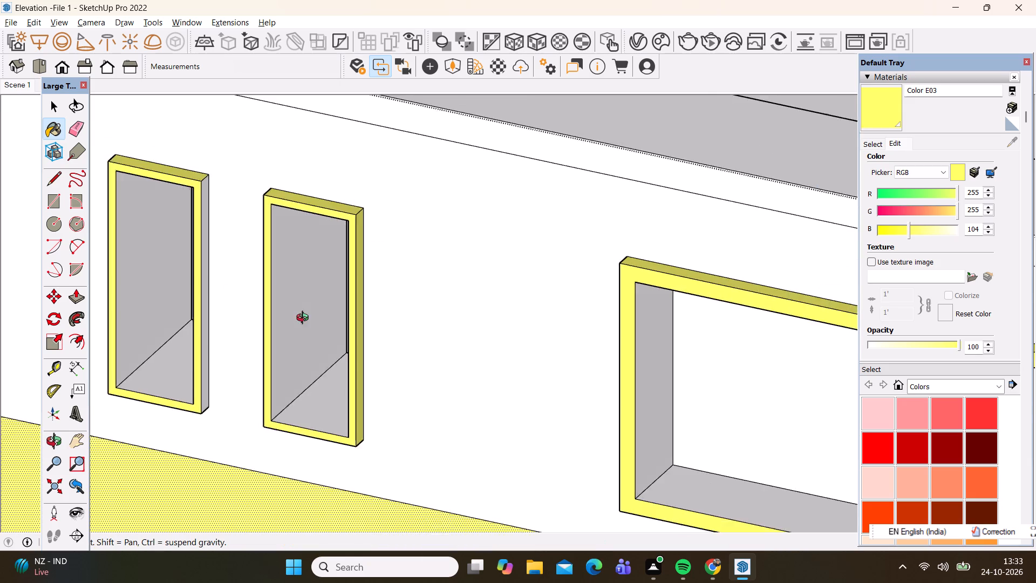
middle_drag(305, 319, 374, 267)
scroll(224, 262, down, 12)
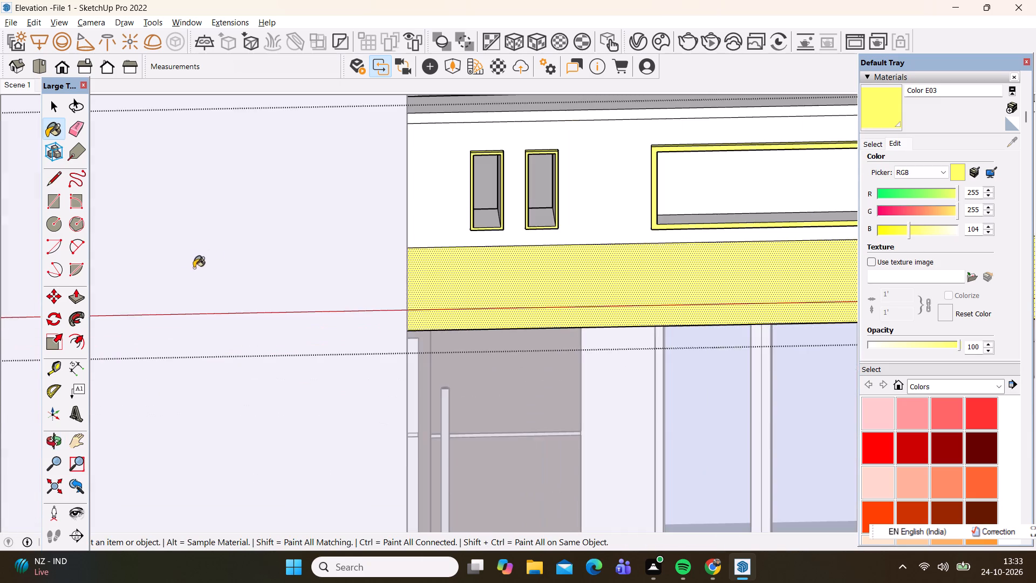
scroll(471, 140, up, 18)
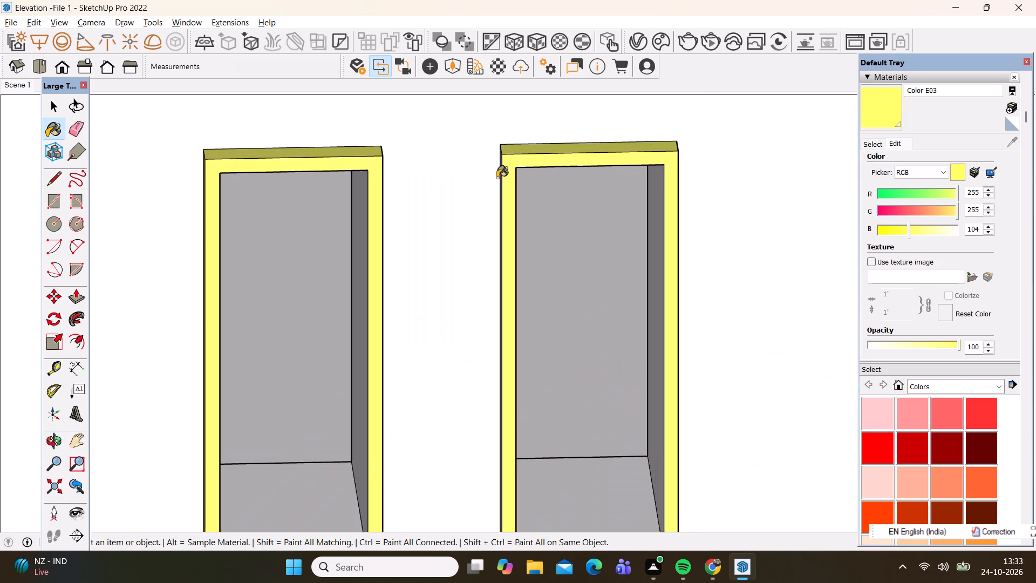
scroll(497, 178, up, 3)
middle_drag(490, 199, 549, 238)
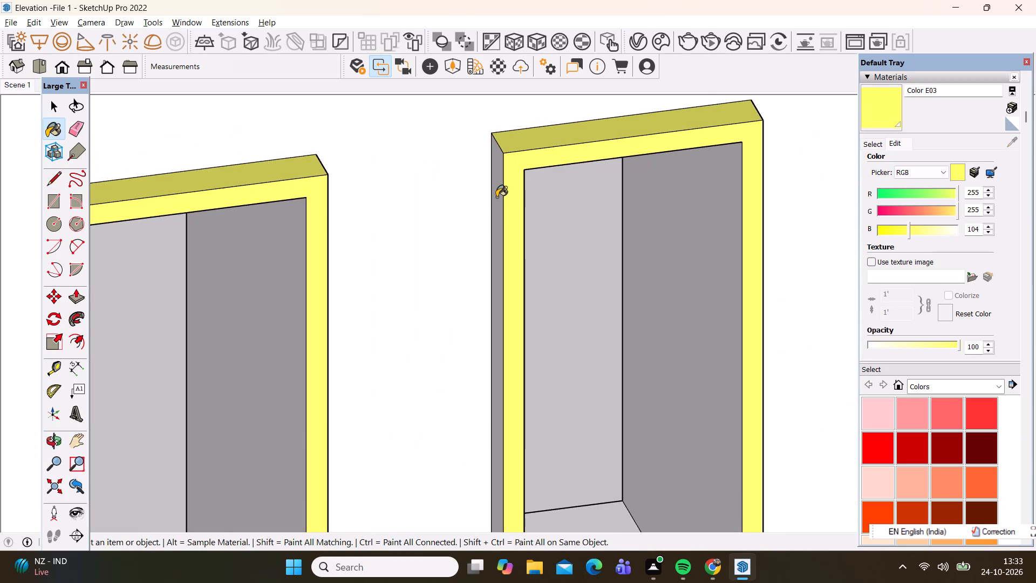
click(496, 195)
Paint the top edges, front faces and outer left edges of the balcony parapet's right pair of narrow frames with Color E03.
scroll(238, 200, down, 11)
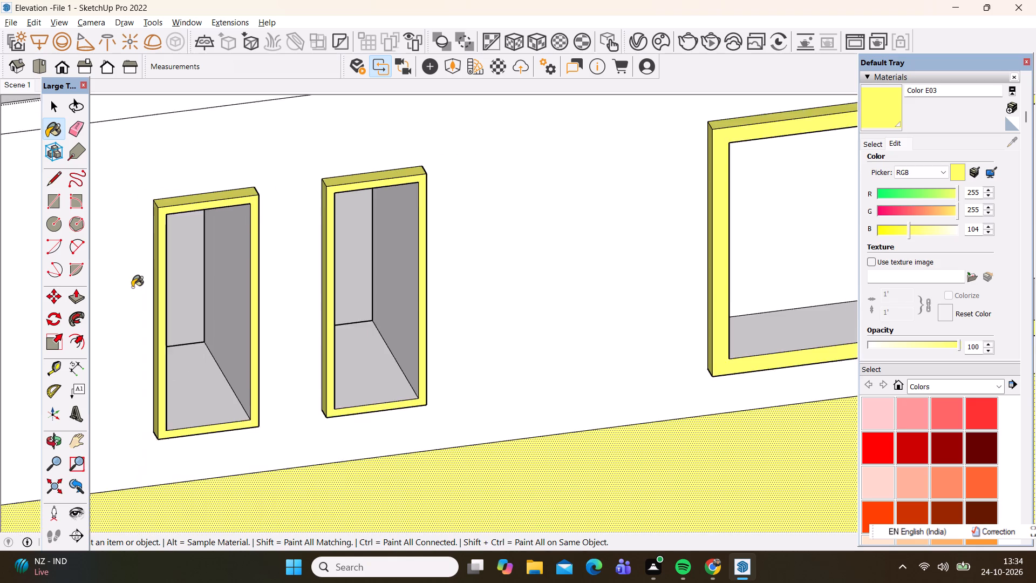
scroll(132, 287, down, 18)
scroll(705, 195, up, 2)
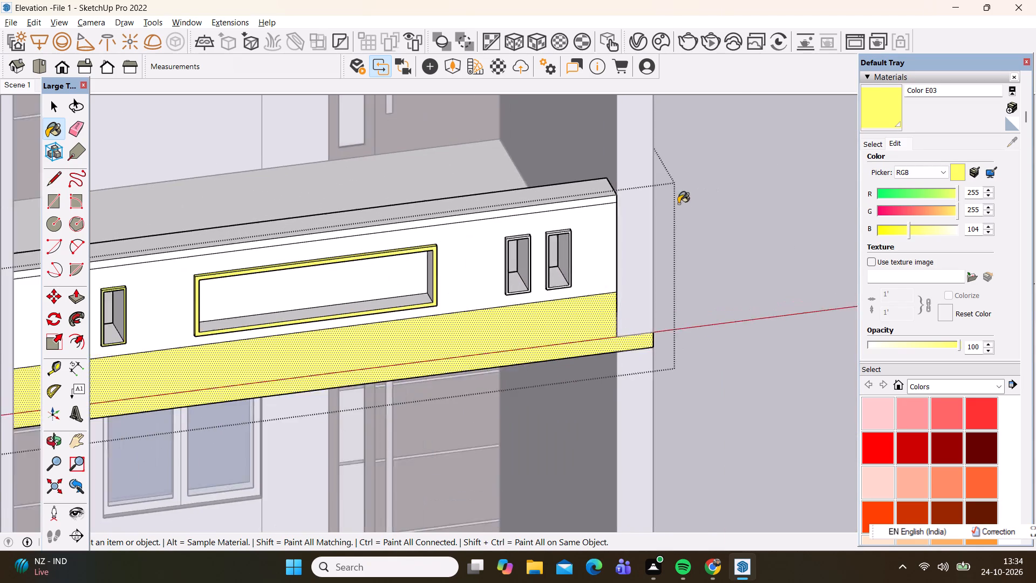
scroll(678, 204, up, 1)
scroll(476, 254, up, 16)
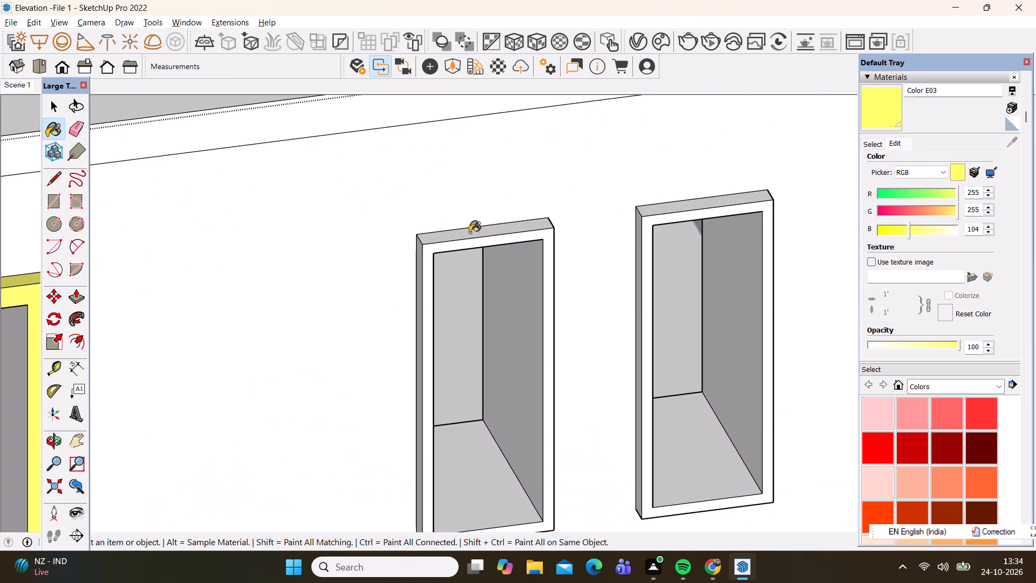
click(471, 232)
click(467, 241)
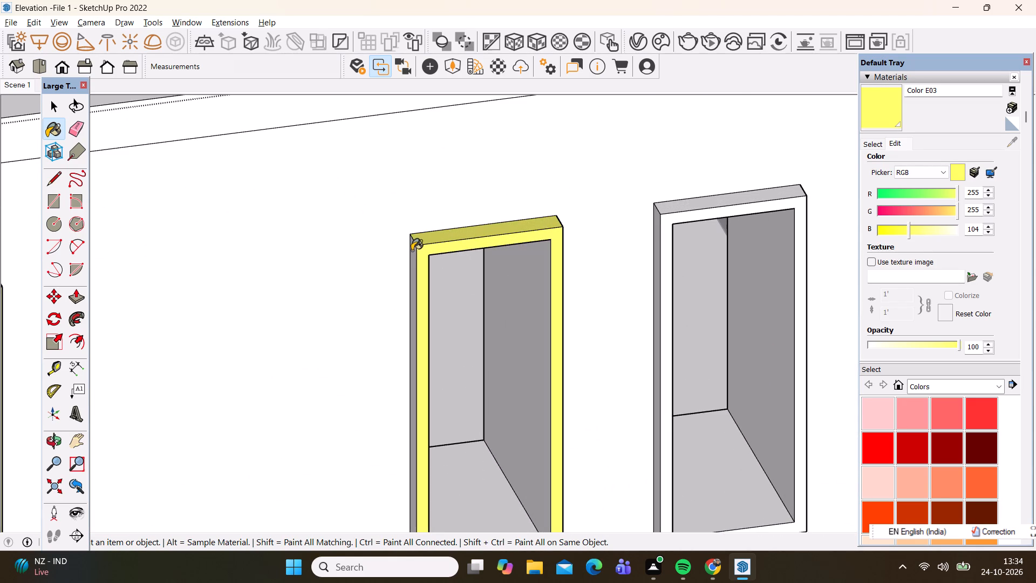
click(412, 250)
scroll(575, 233, up, 3)
click(701, 204)
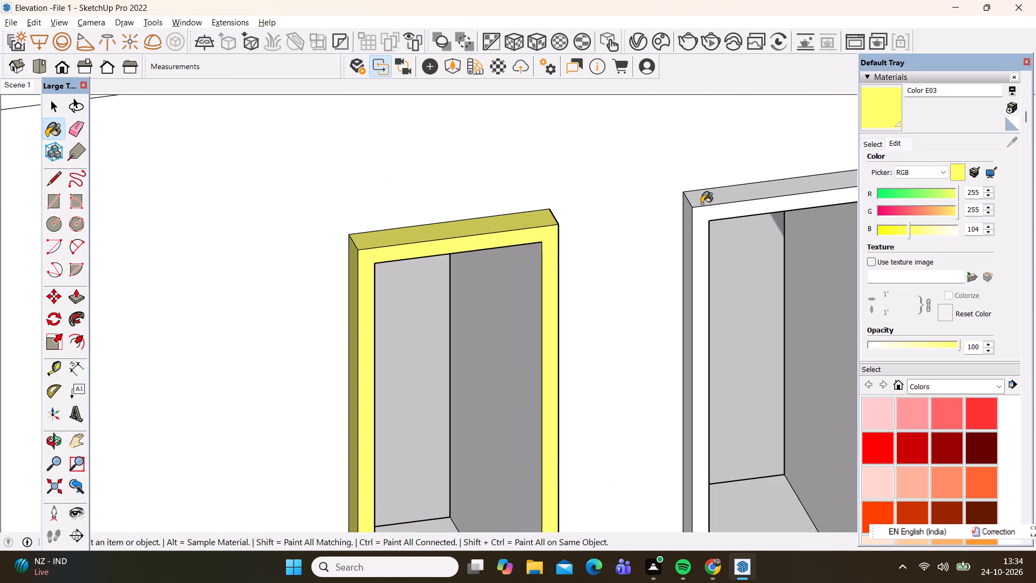
click(703, 212)
click(691, 209)
Paint the outer right edges of both narrow frames in the balcony parapet's right pair with Color E03.
middle_drag(667, 236, 660, 253)
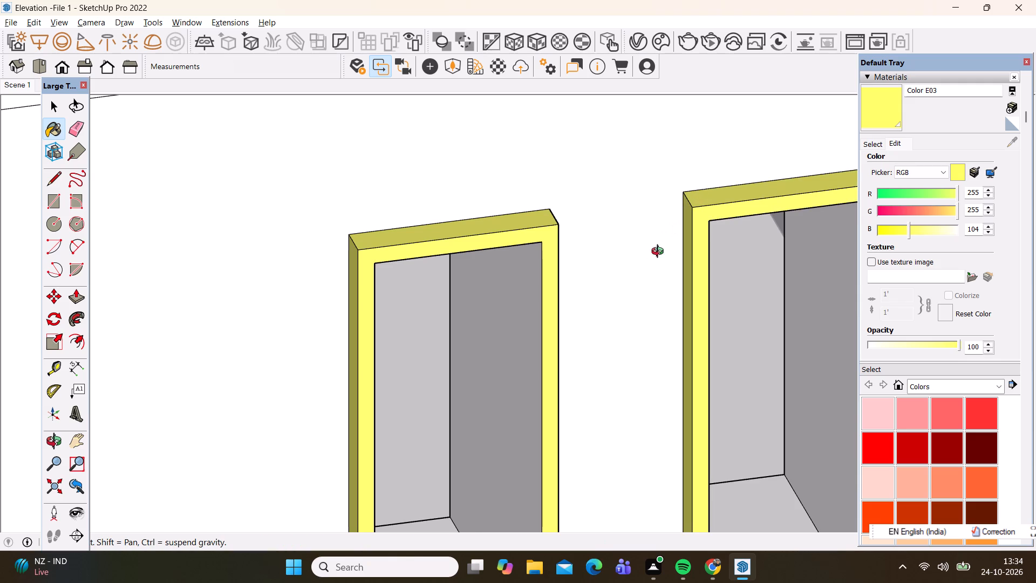
scroll(658, 253, down, 1)
middle_drag(660, 253, 464, 216)
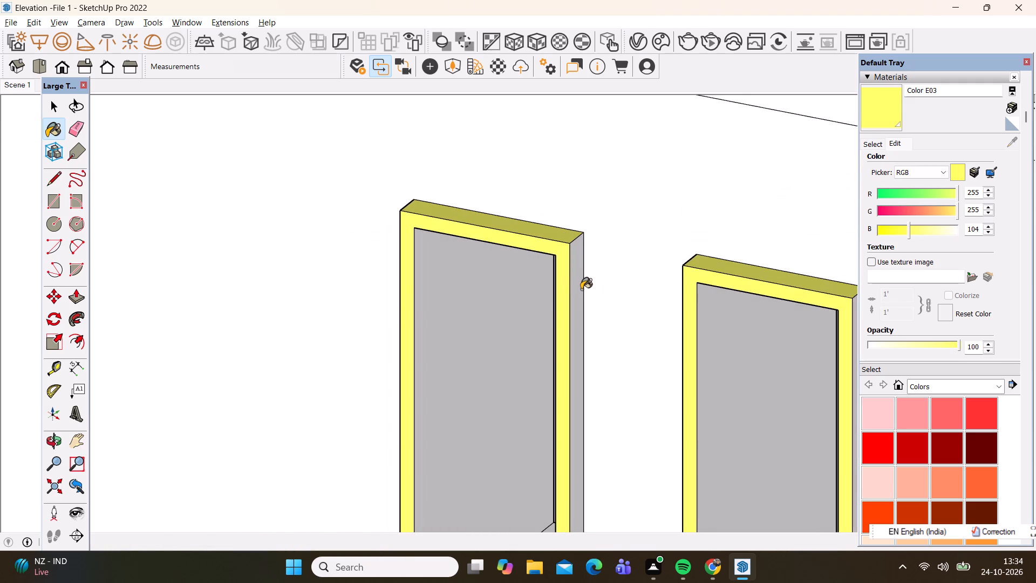
click(577, 283)
scroll(407, 208, down, 7)
scroll(666, 334, up, 3)
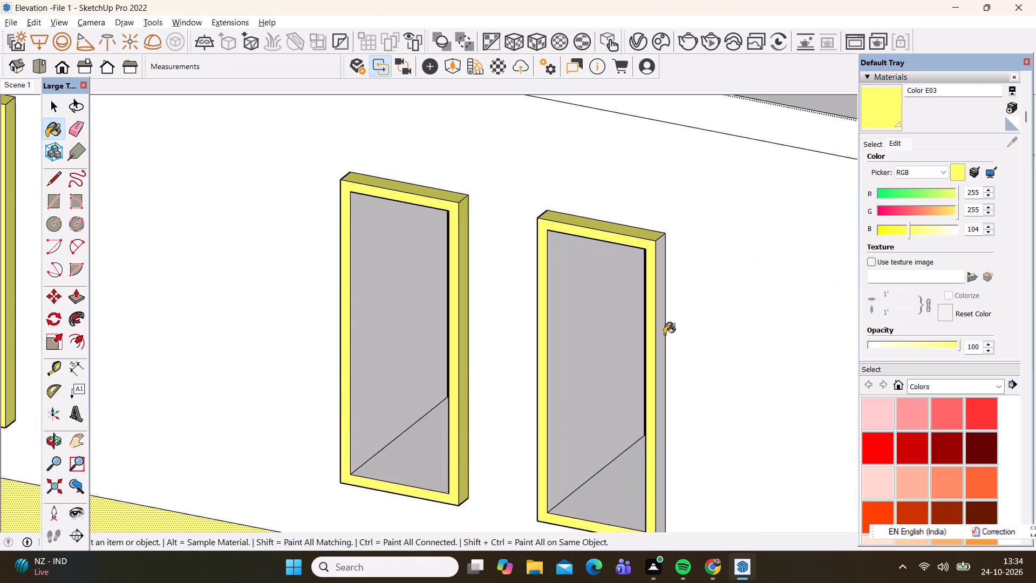
click(659, 328)
scroll(534, 167, down, 8)
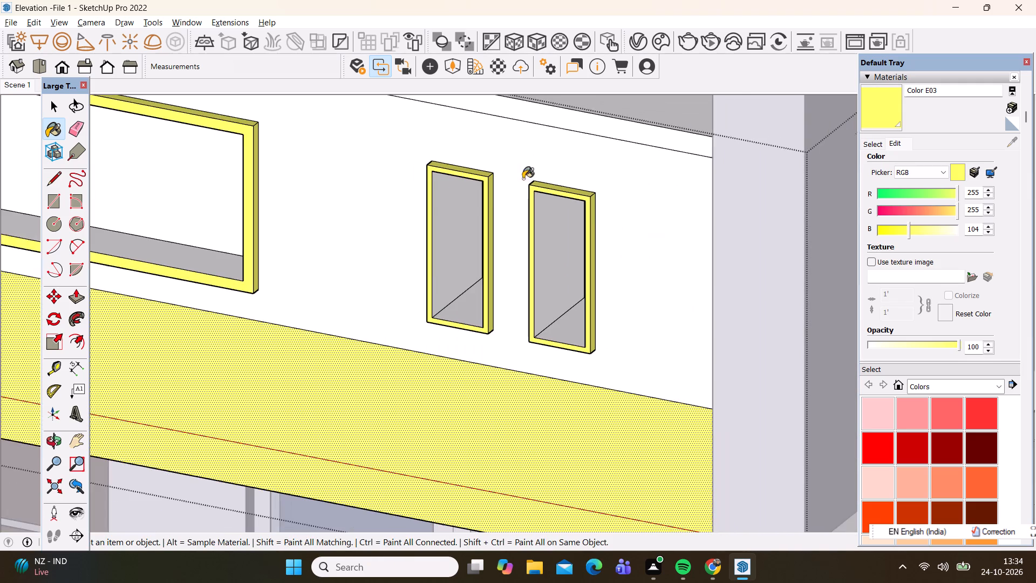
Paint the panel inside the balcony parapet's central frame with Translucent Glass Blue from Glass and Mirrors, and close the parapet group.
middle_drag(369, 322, 586, 314)
scroll(380, 333, down, 1)
scroll(582, 287, down, 11)
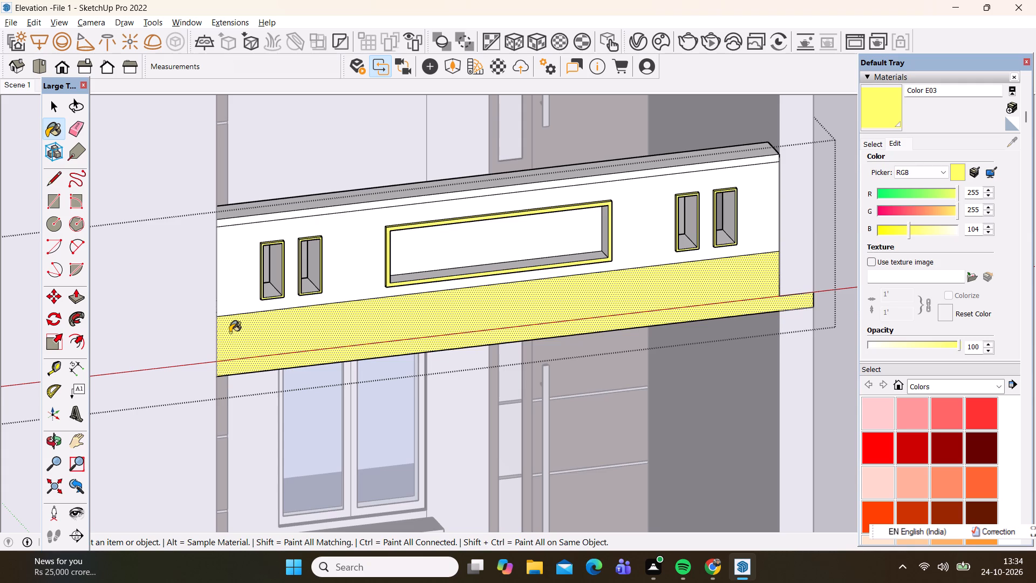
key(space)
double_click(444, 255)
scroll(501, 232, up, 4)
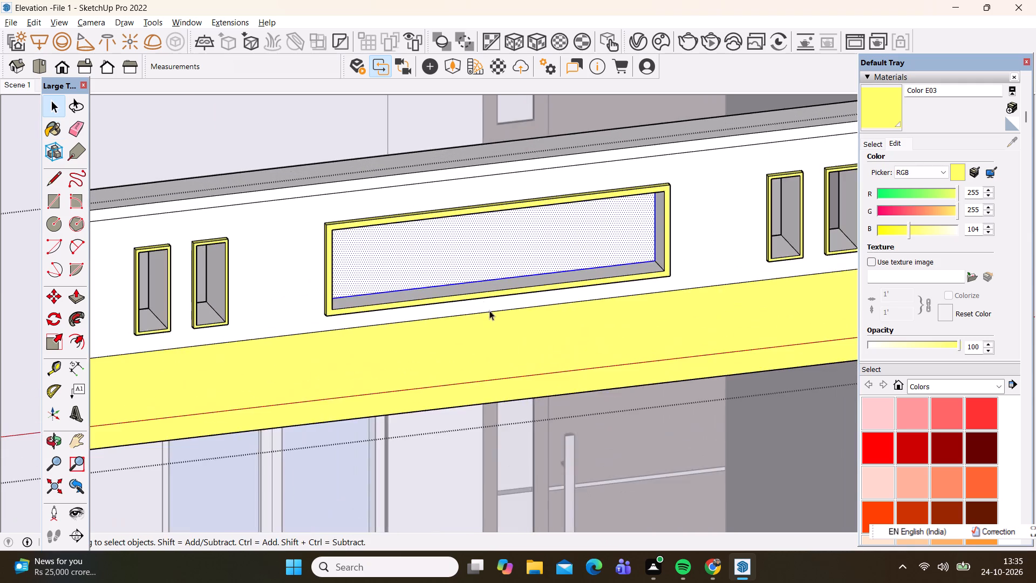
middle_drag(486, 310, 460, 270)
scroll(915, 387, down, 2)
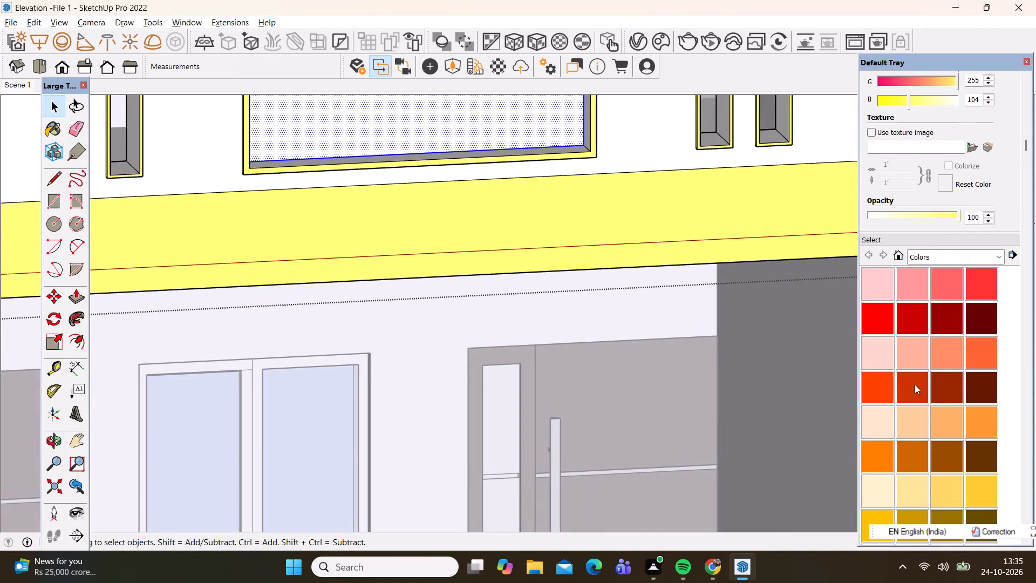
click(935, 257)
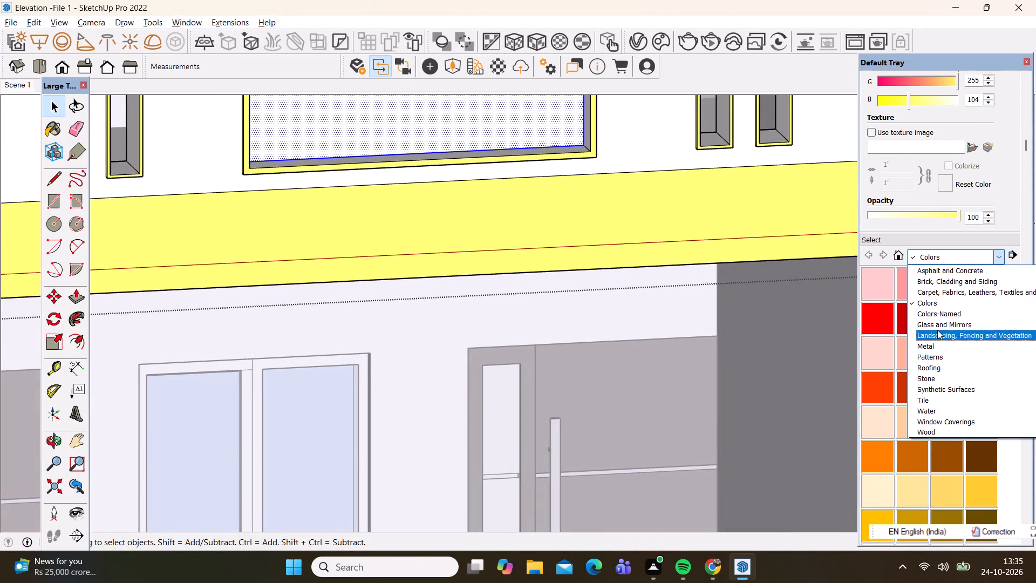
click(937, 324)
scroll(940, 329, up, 2)
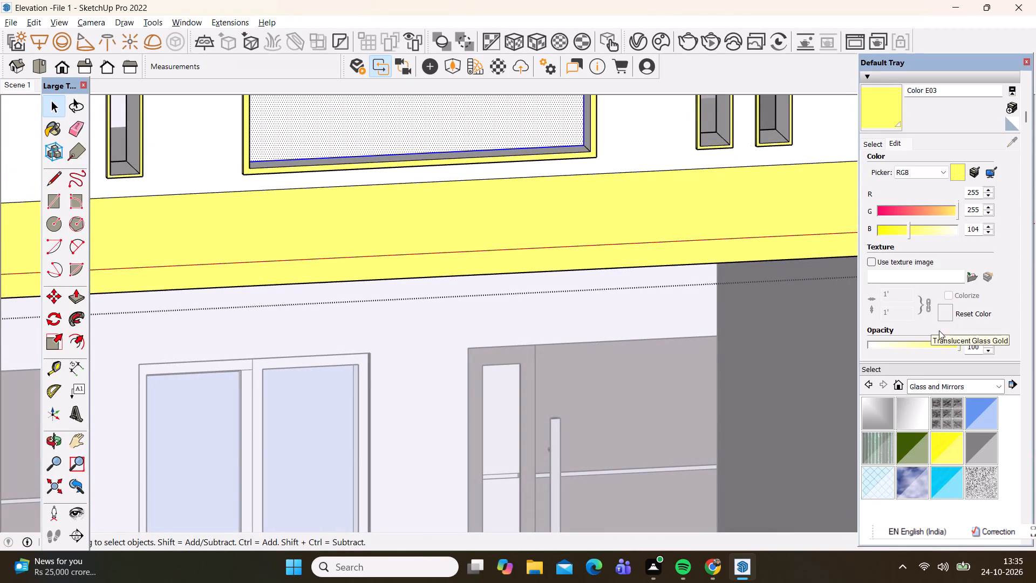
click(976, 421)
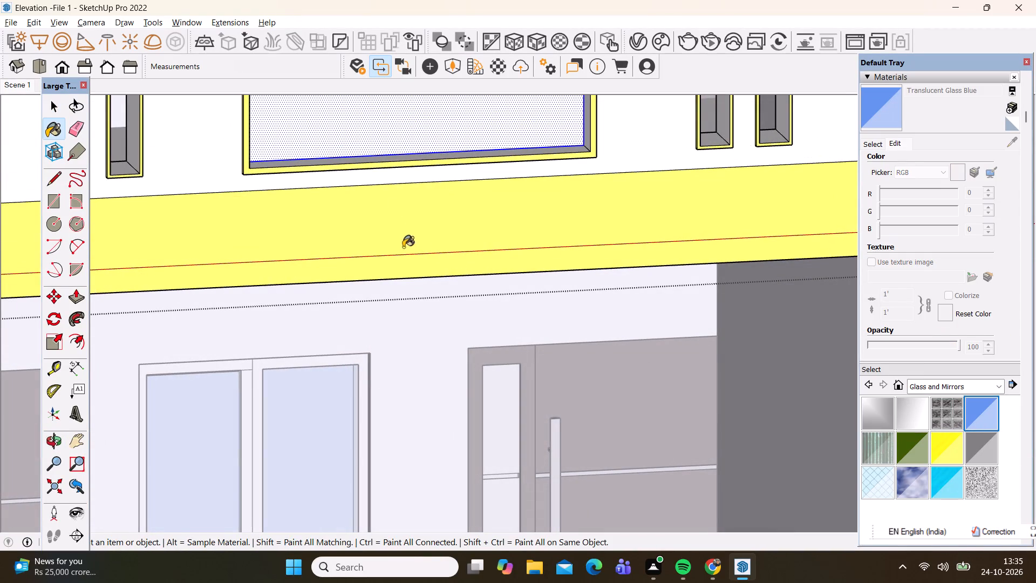
click(405, 126)
scroll(281, 321, down, 4)
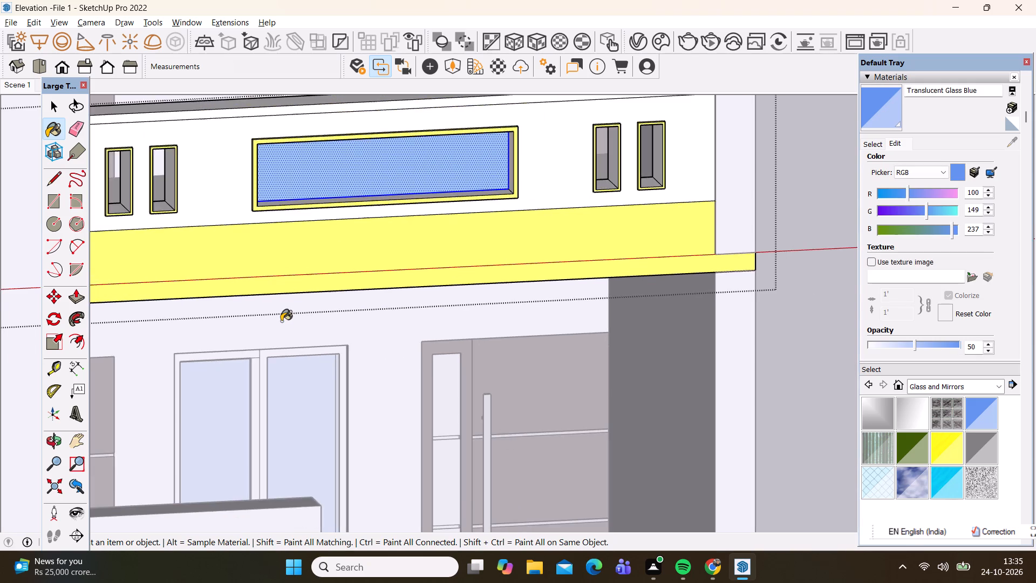
key(space)
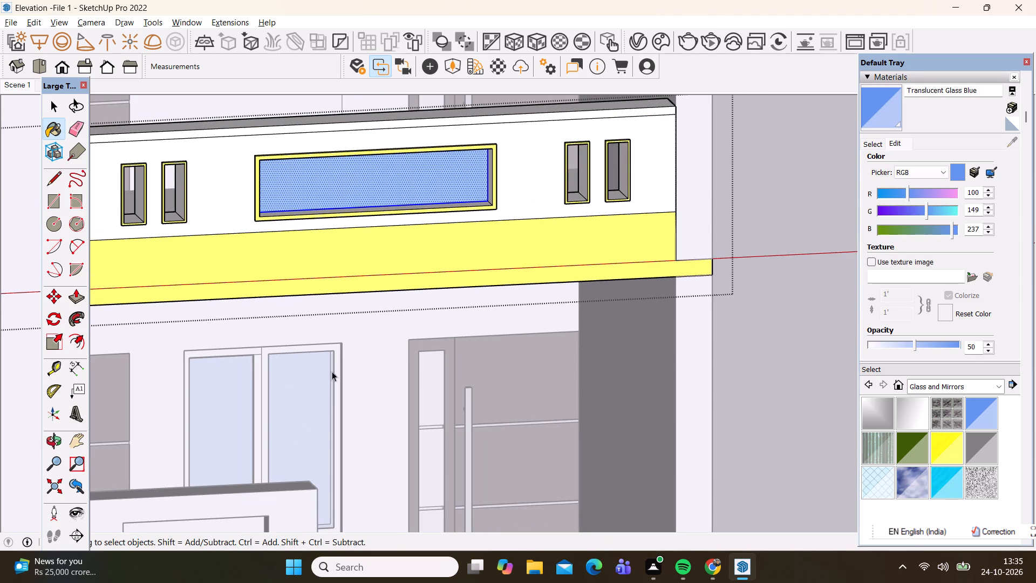
scroll(336, 349, down, 12)
click(529, 197)
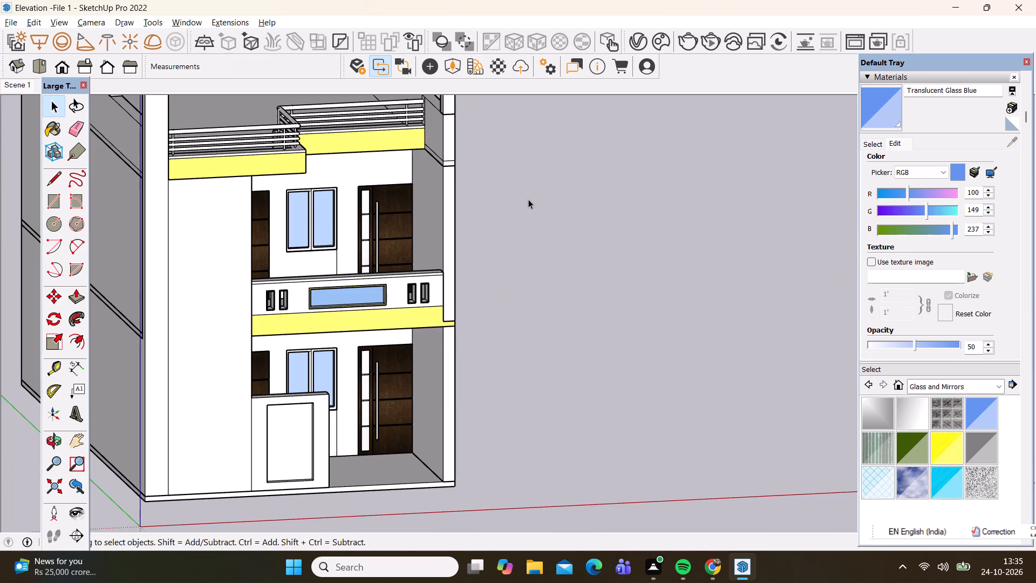
Examine the painted front elevation from several angles, including the terrace parapets and the balcony parapet.
scroll(391, 298, down, 5)
scroll(401, 300, up, 2)
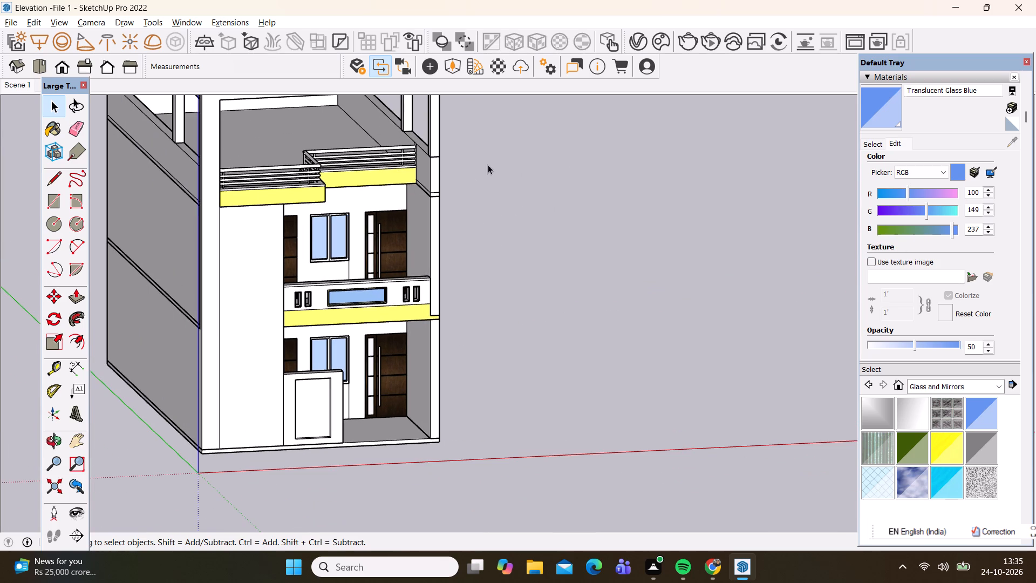
middle_drag(531, 202, 442, 216)
scroll(526, 215, down, 1)
scroll(445, 221, down, 4)
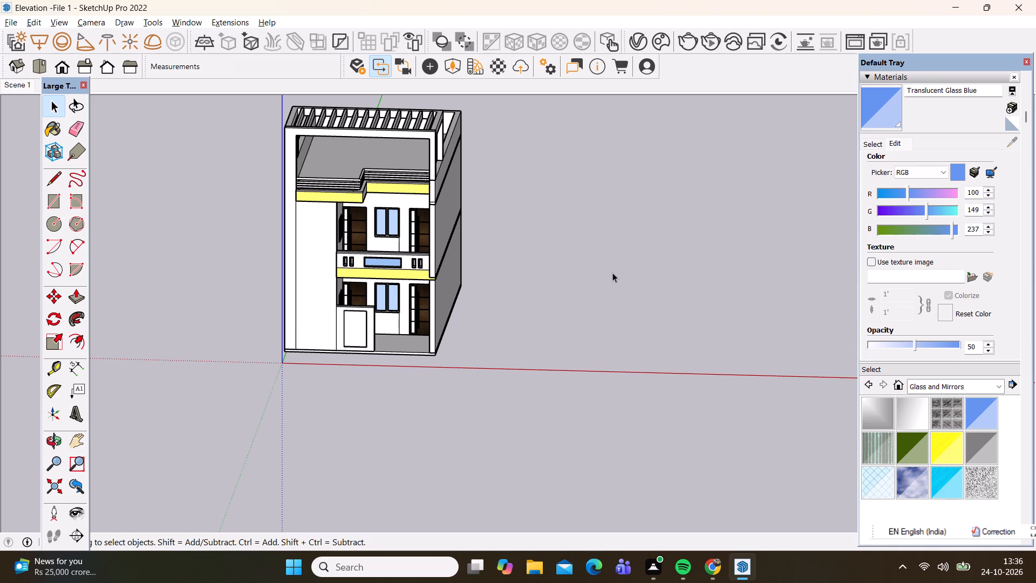
scroll(353, 191, up, 6)
middle_drag(431, 392, 475, 346)
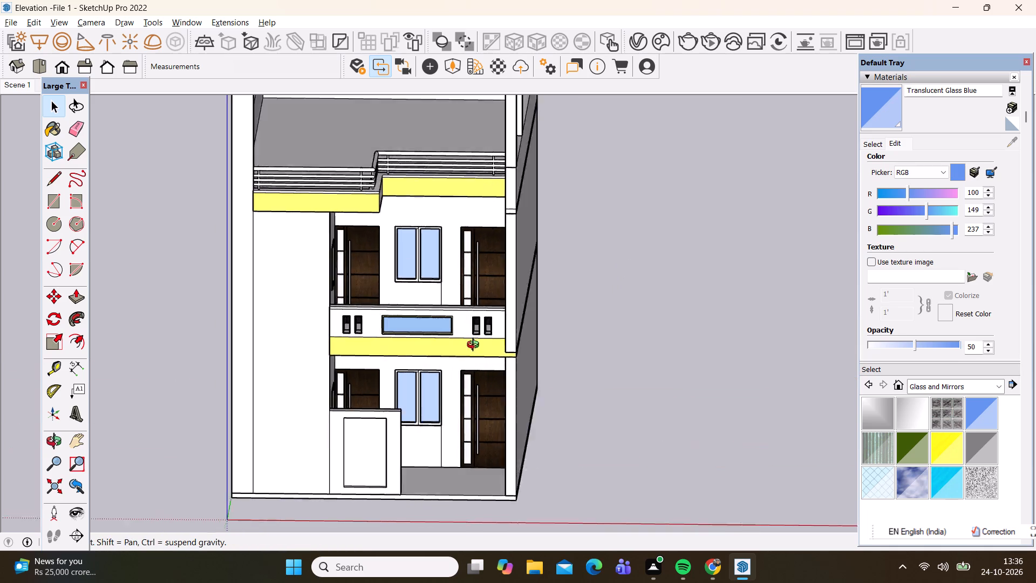
middle_drag(475, 346, 492, 309)
scroll(459, 206, up, 6)
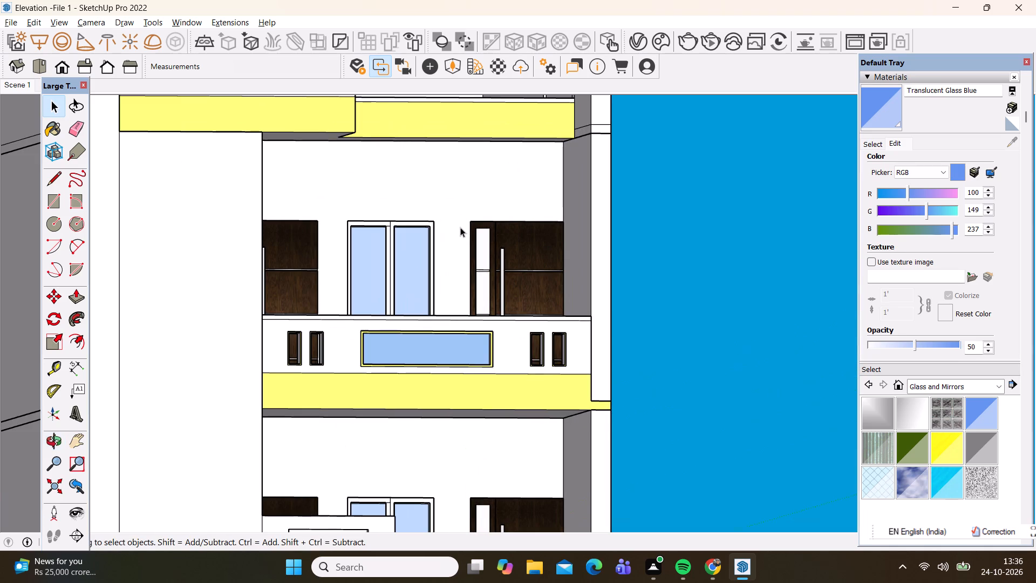
scroll(370, 264, down, 5)
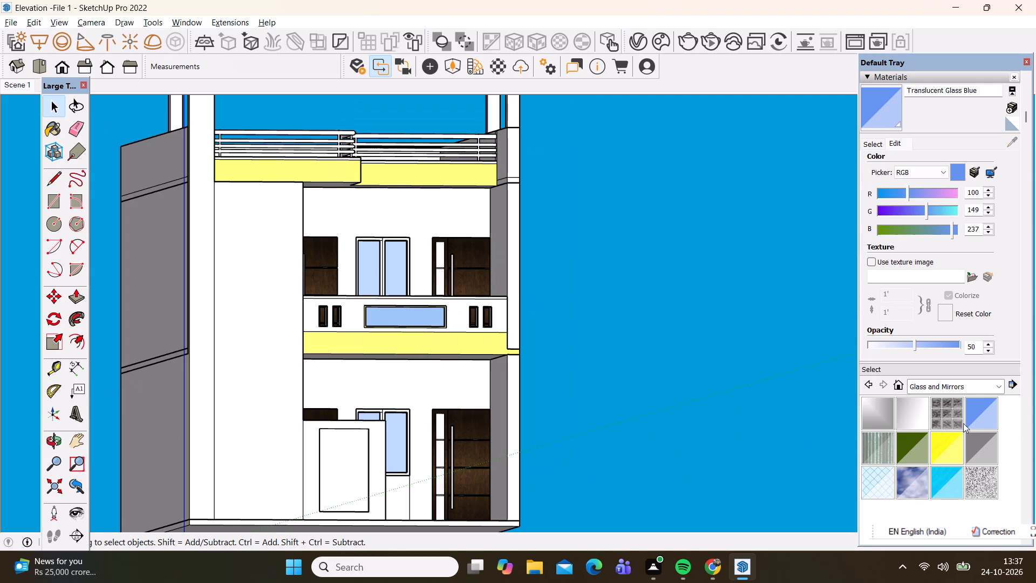
Paint the upper-floor wall behind the balcony with Tile Limestone Large from the Tile materials.
click(948, 386)
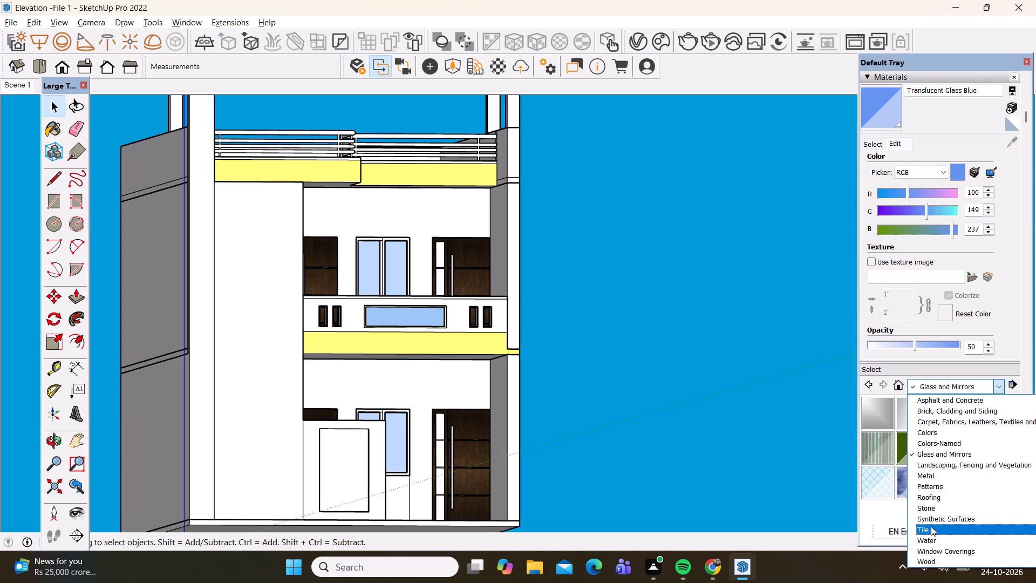
click(931, 526)
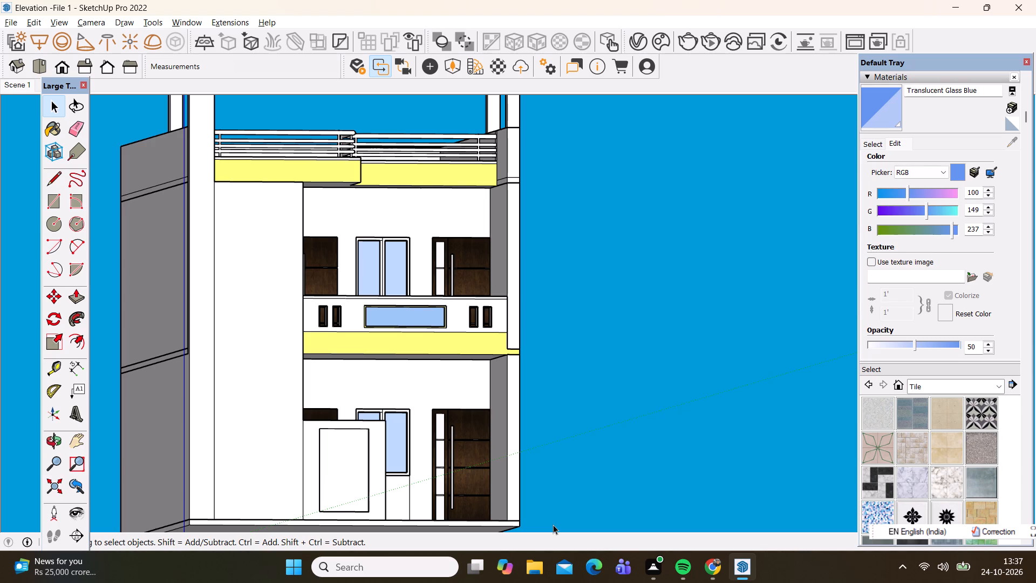
scroll(935, 469, down, 3)
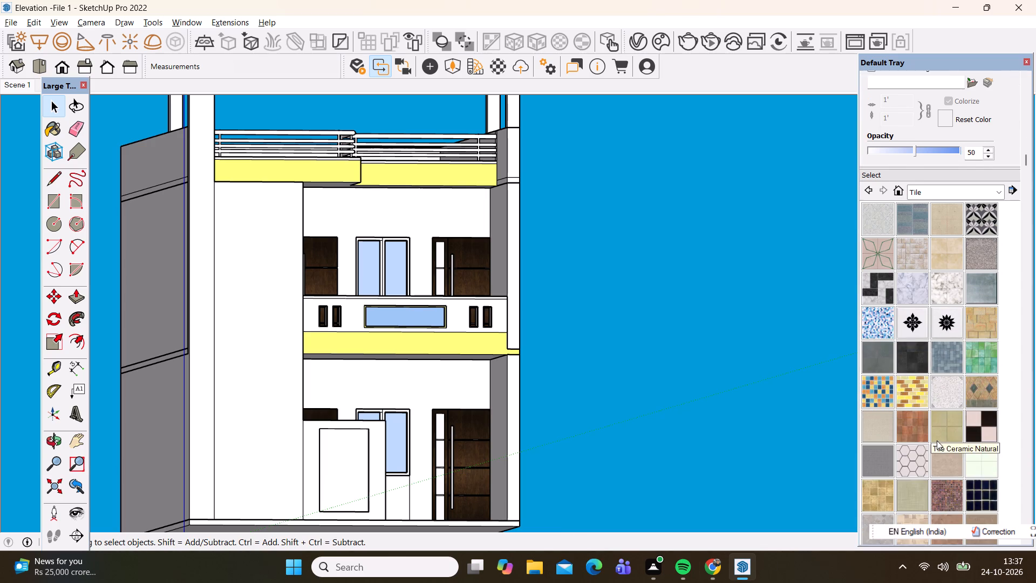
scroll(937, 439, down, 2)
click(979, 329)
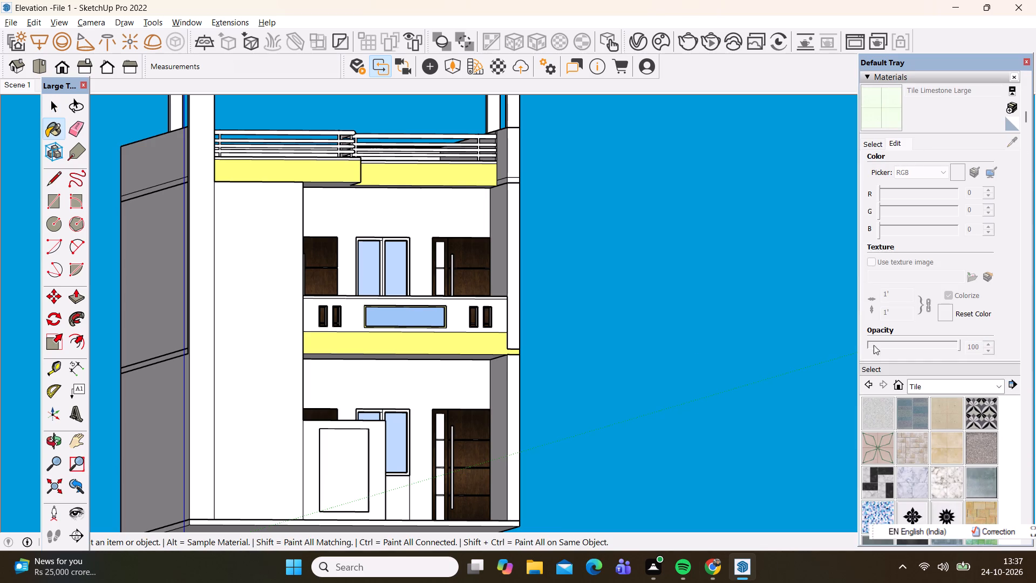
key(space)
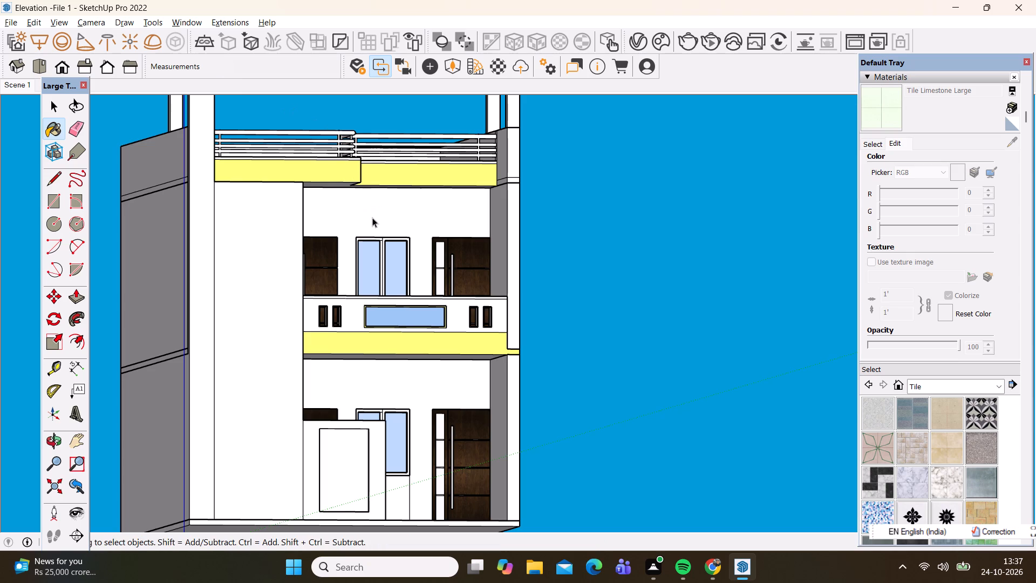
double_click(372, 213)
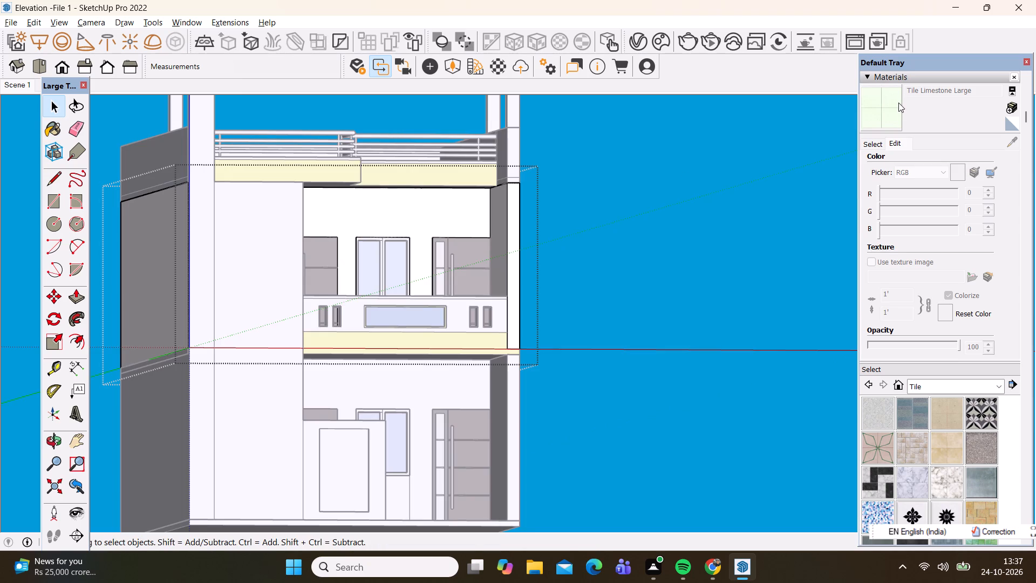
click(898, 103)
scroll(433, 226, up, 6)
click(422, 207)
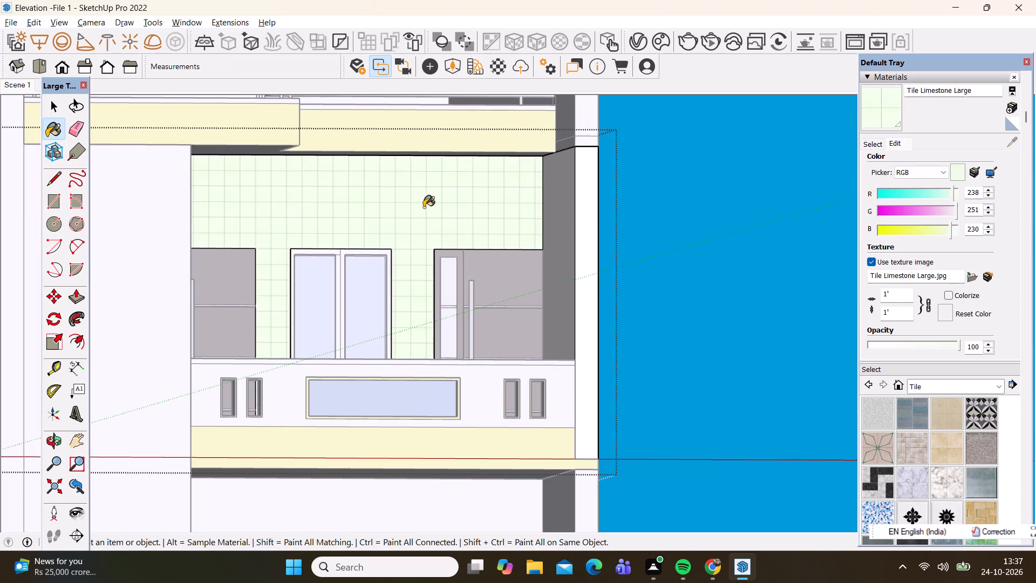
Paint both side walls of the upper-floor balcony recess with Tile Limestone Large and close the wall group.
click(565, 206)
middle_drag(505, 241, 485, 280)
scroll(500, 260, down, 1)
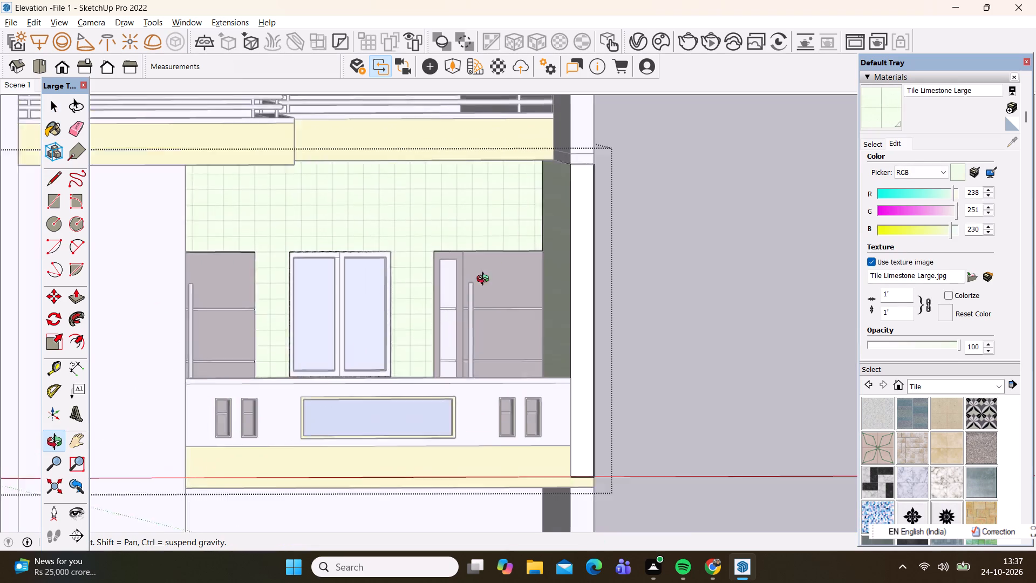
middle_drag(485, 280, 333, 307)
click(191, 222)
scroll(277, 204, down, 2)
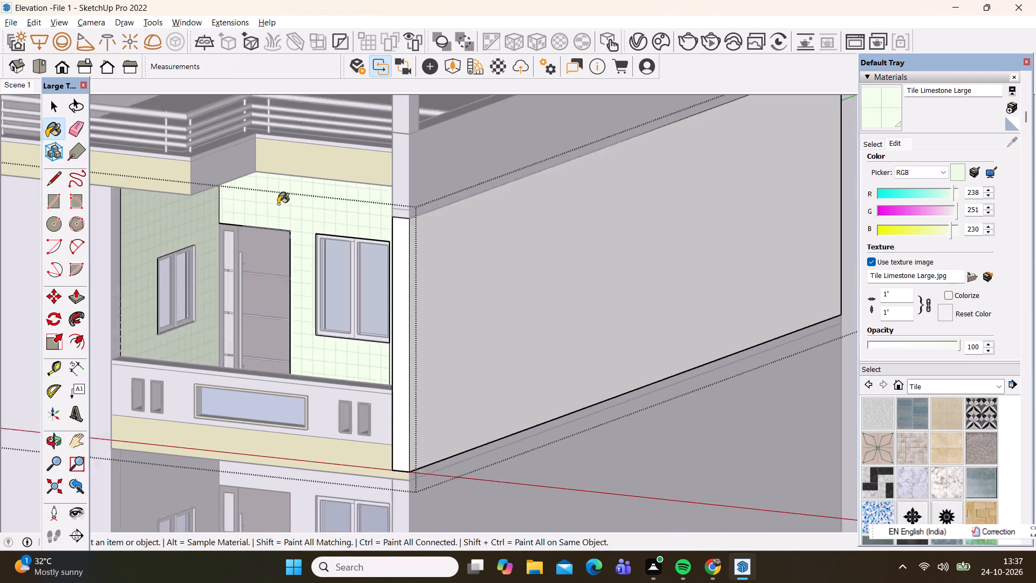
scroll(278, 204, down, 4)
middle_drag(215, 327, 365, 336)
key(space)
click(589, 316)
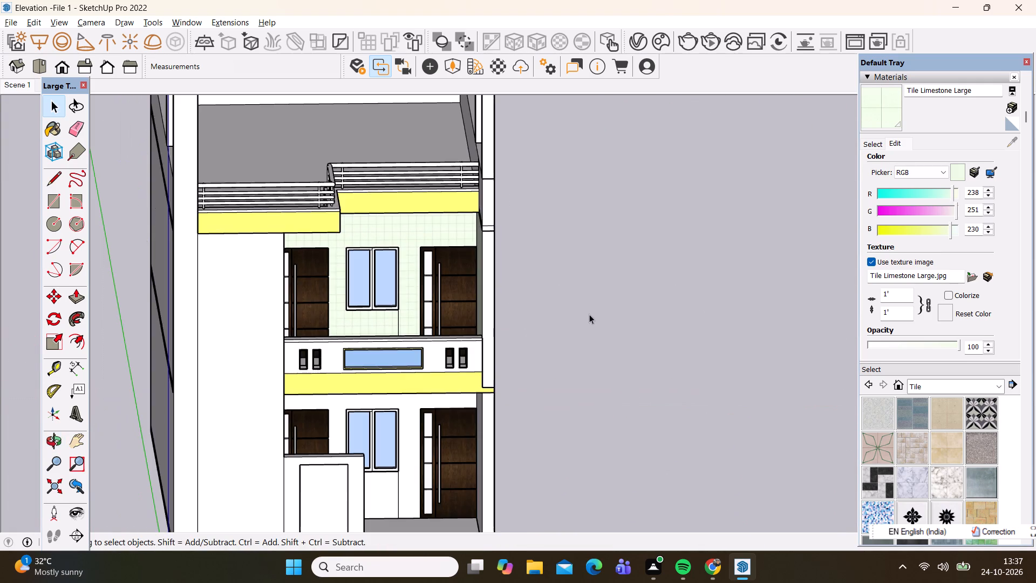
Paint the ground-floor entrance's back wall and plain side wall, opposite the windowed one, with Tile Limestone Large.
scroll(412, 460, up, 6)
double_click(417, 360)
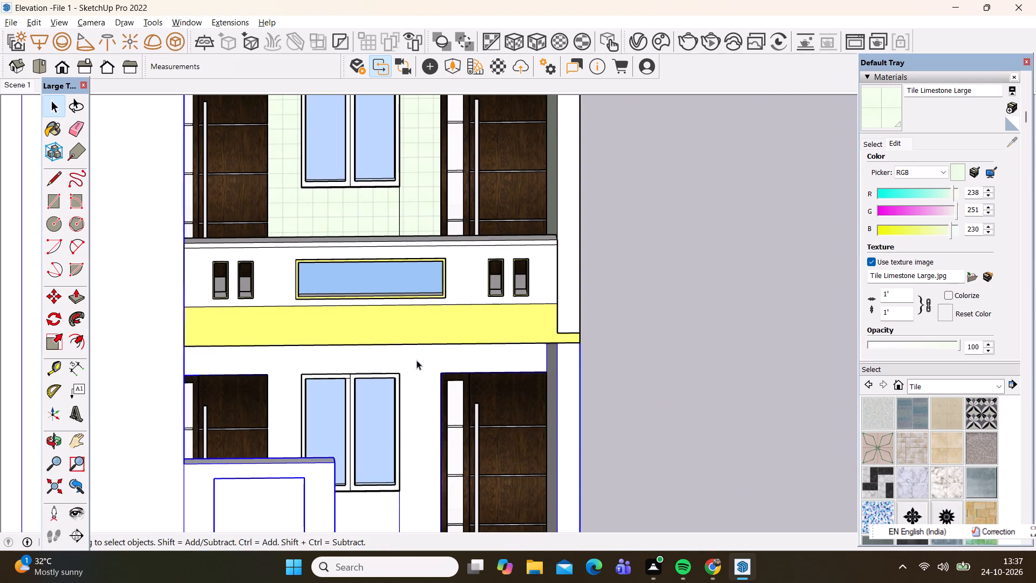
click(871, 111)
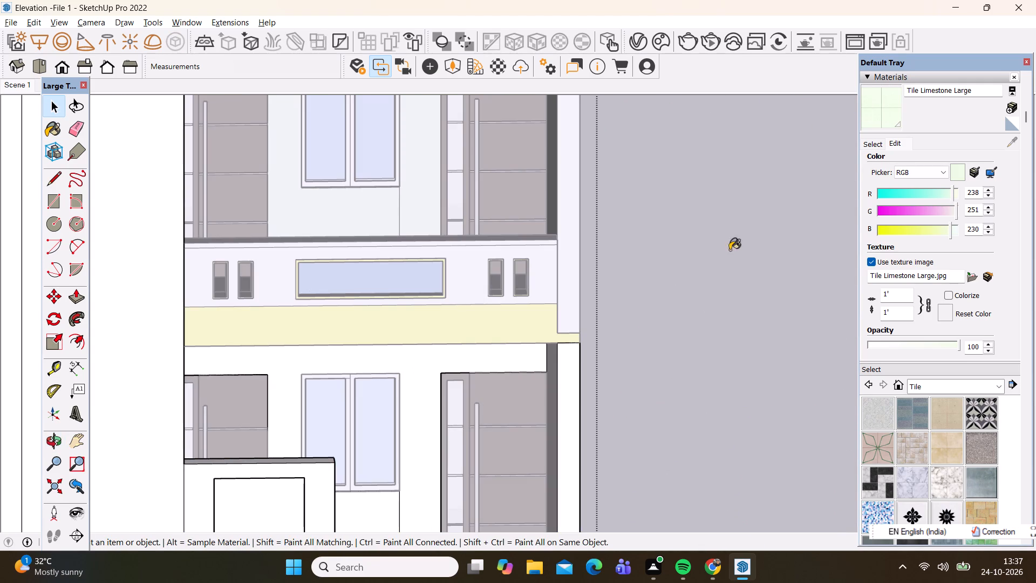
click(433, 375)
scroll(447, 293, down, 2)
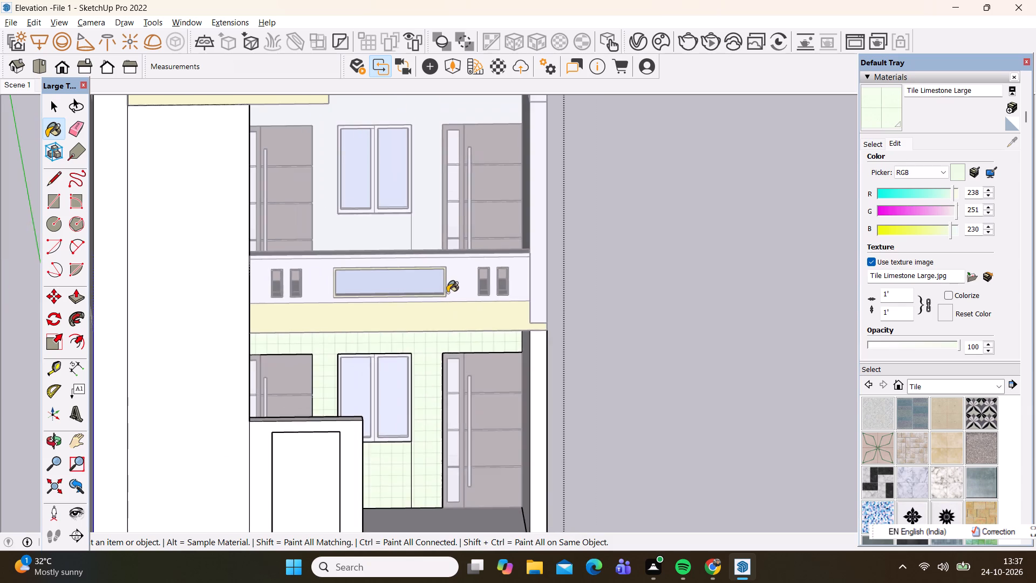
scroll(447, 293, down, 3)
middle_drag(440, 400, 515, 424)
click(558, 388)
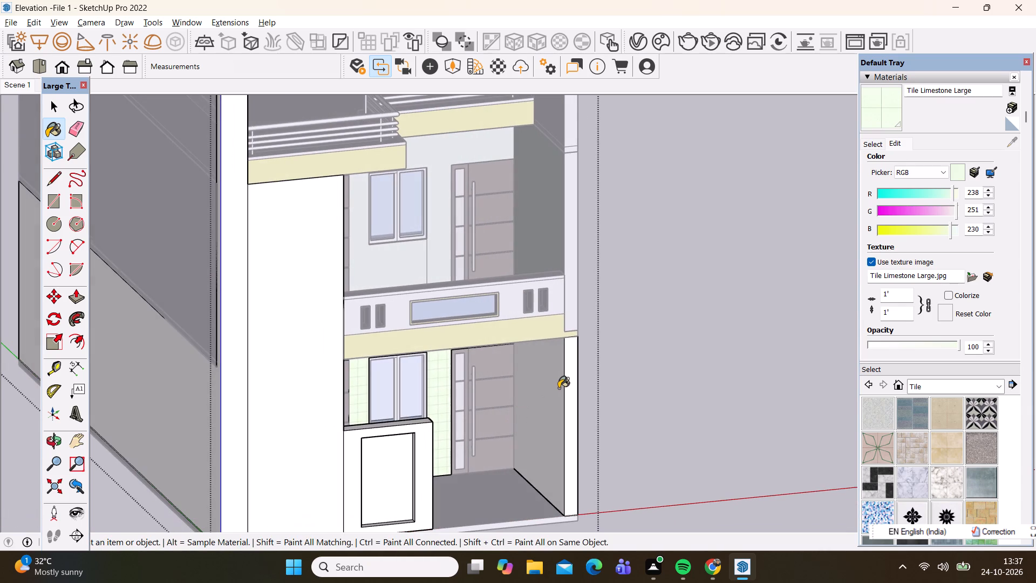
Paint the ground-floor windowed side wall and the tall front wall's narrow inner side with Tile Limestone Large, and close the group.
scroll(586, 388, down, 1)
middle_drag(584, 394, 256, 367)
middle_drag(261, 332, 259, 315)
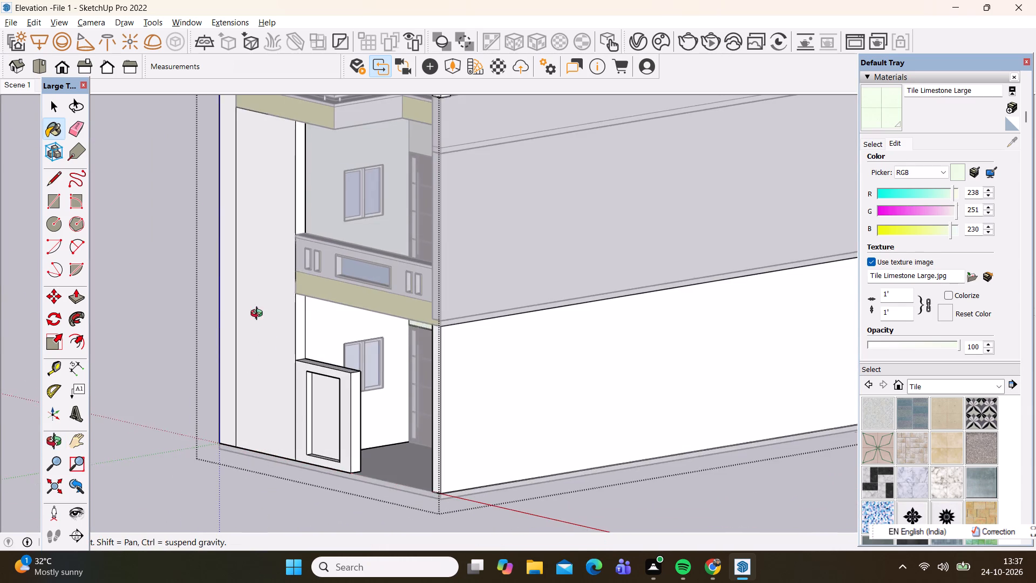
middle_drag(259, 315, 256, 270)
click(328, 304)
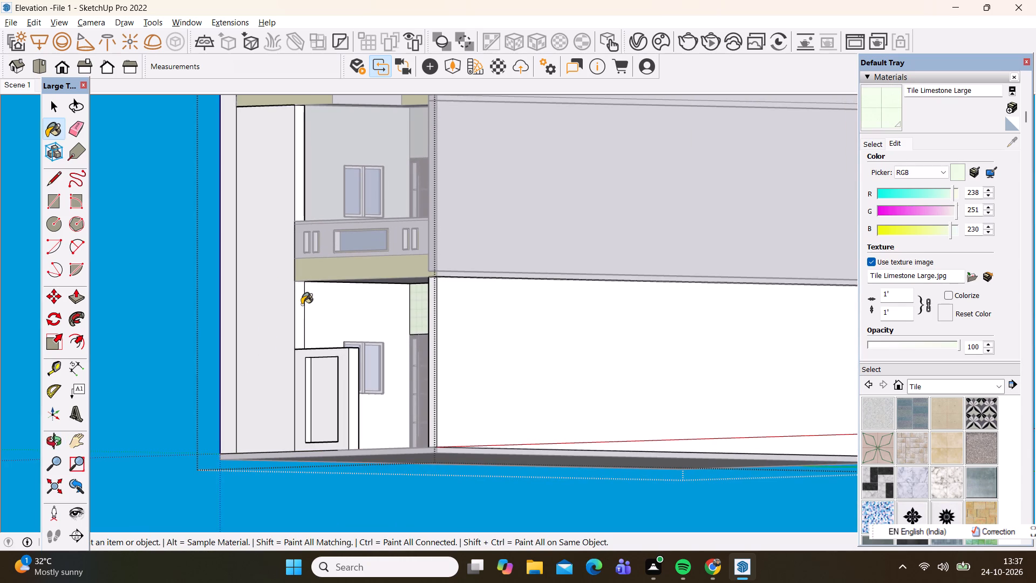
click(302, 304)
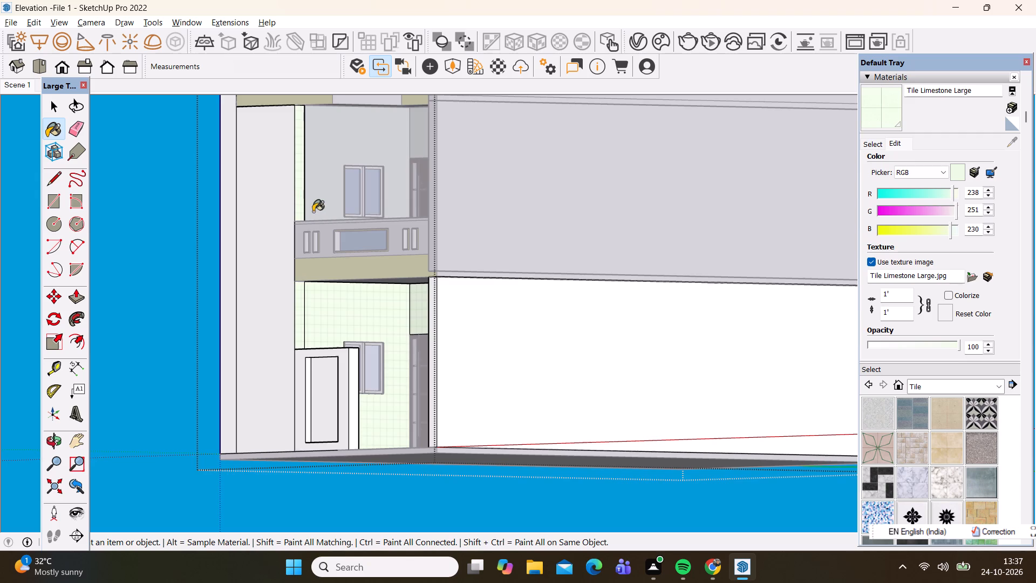
scroll(316, 217, down, 3)
middle_drag(257, 323, 504, 323)
scroll(278, 342, down, 1)
key(space)
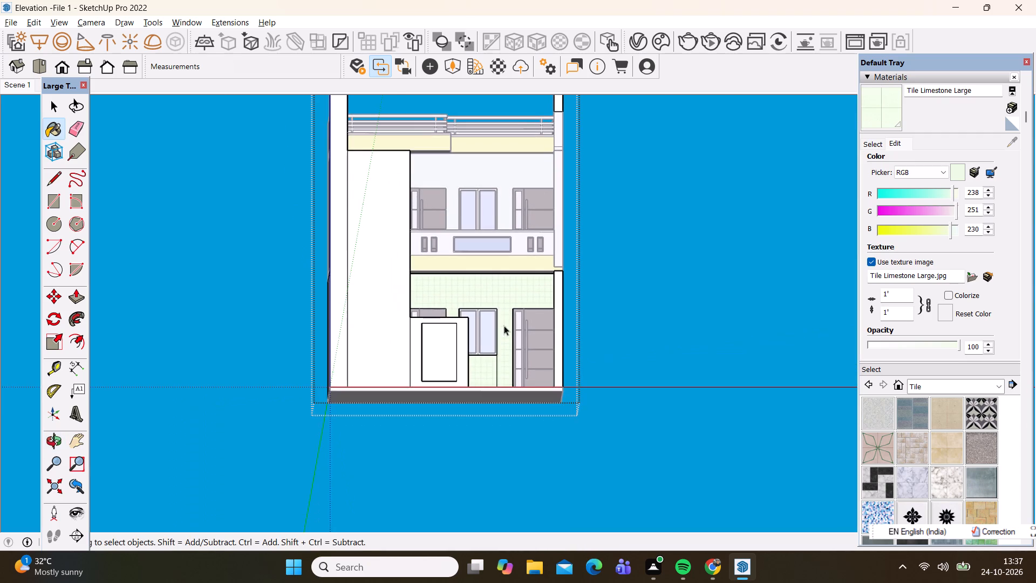
click(679, 258)
Examine the tiled recesses and the plain tall wall on the front elevation from different angles.
scroll(467, 180, up, 3)
scroll(466, 121, up, 2)
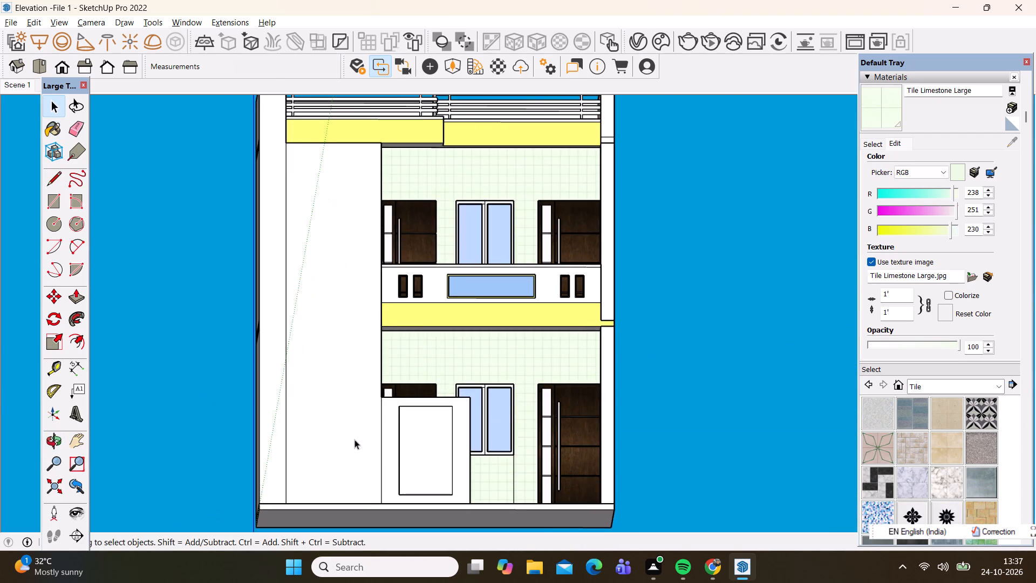
middle_drag(355, 436, 361, 412)
scroll(355, 433, down, 1)
scroll(469, 180, up, 2)
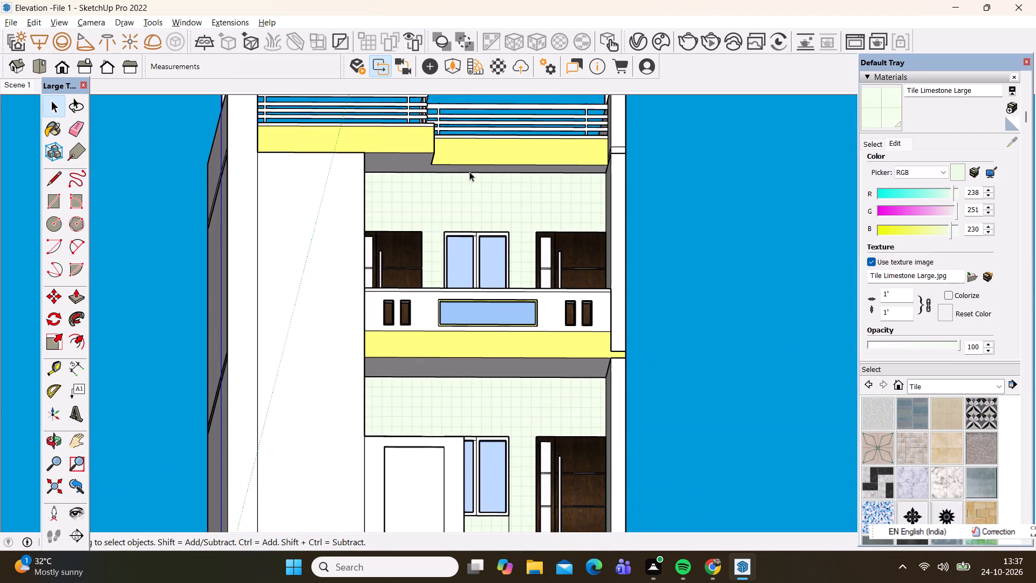
scroll(472, 155, up, 2)
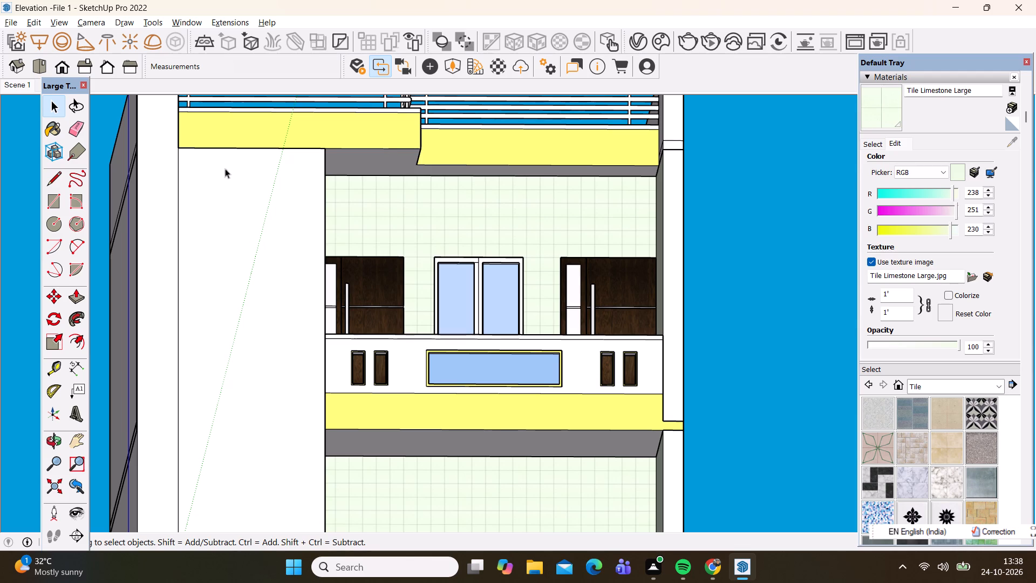
scroll(244, 256, down, 7)
middle_drag(243, 243, 246, 303)
Open the ground-floor wall group and paint the tall front wall beside the balcony with Color M00 from Colors.
double_click(243, 308)
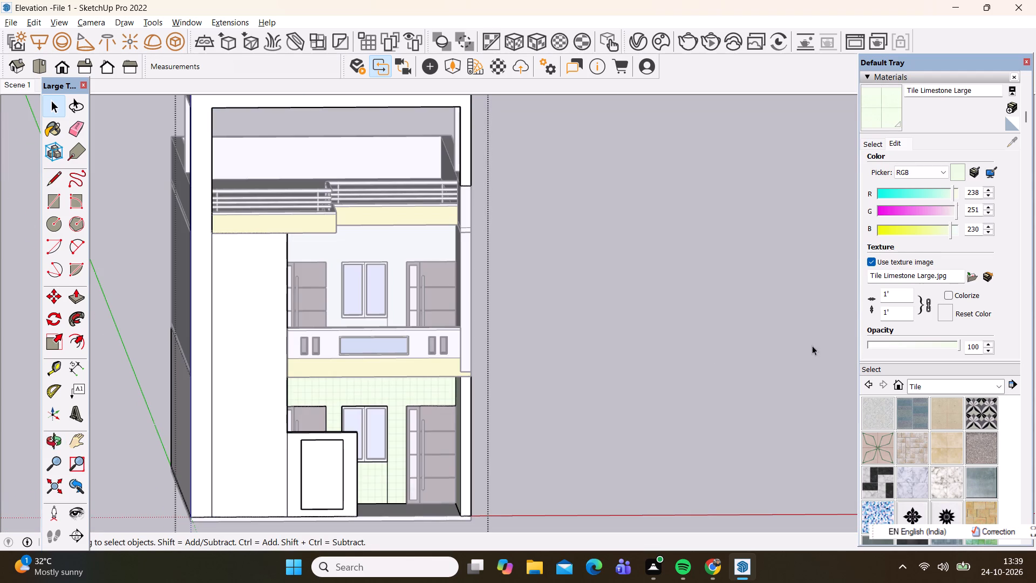
scroll(871, 377, down, 7)
scroll(895, 269, up, 3)
scroll(906, 179, up, 1)
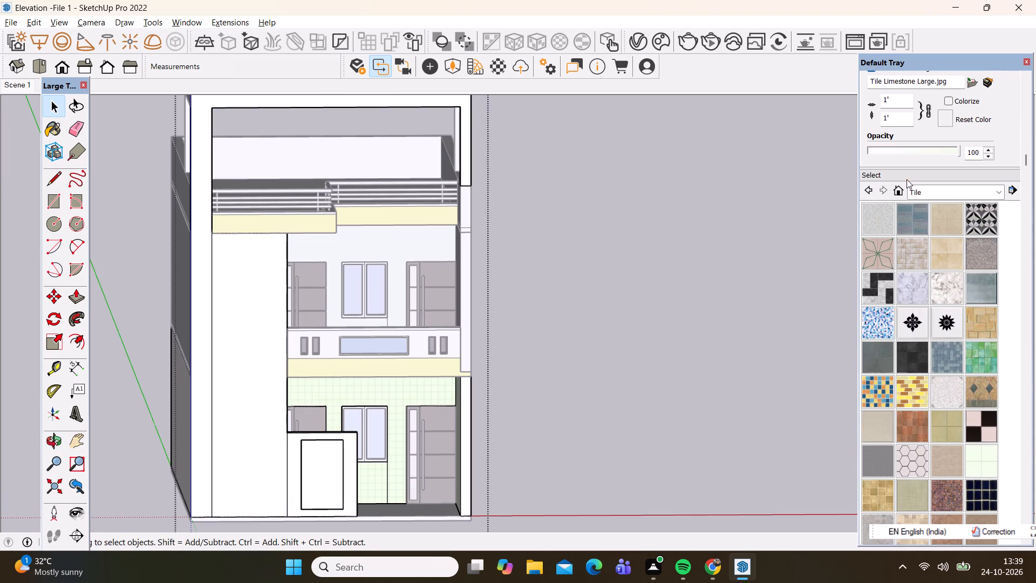
click(919, 186)
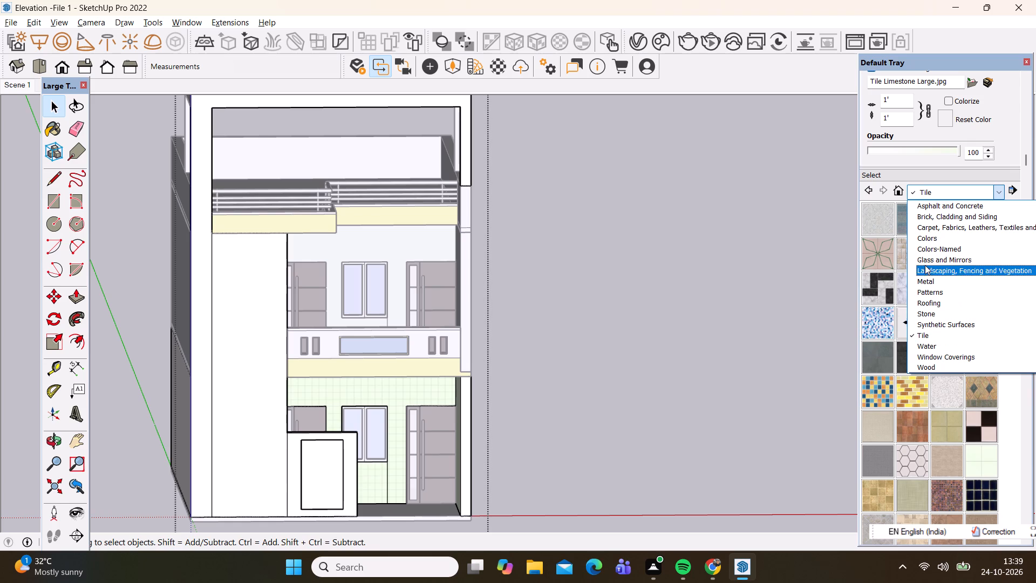
click(923, 237)
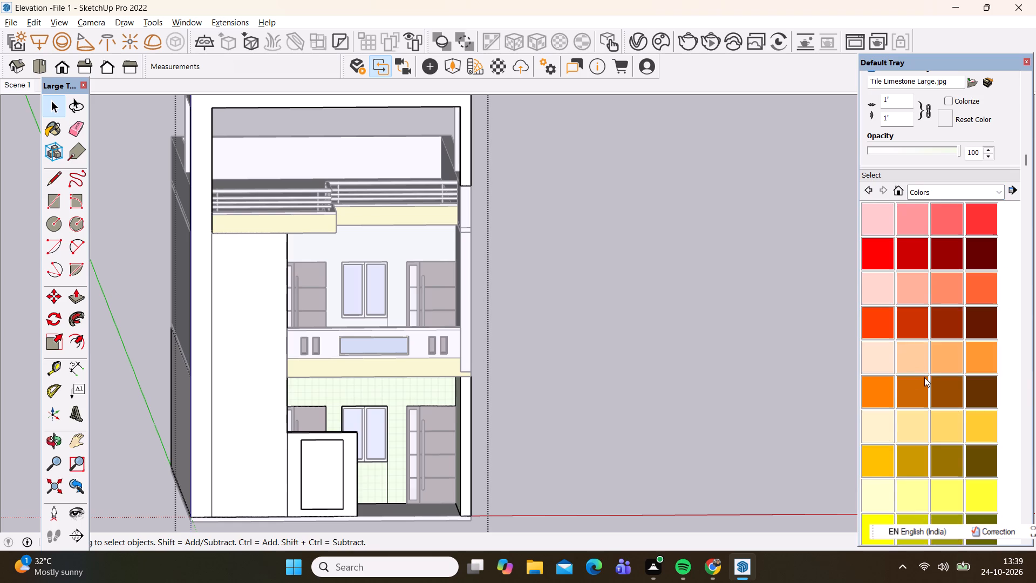
scroll(924, 377, down, 12)
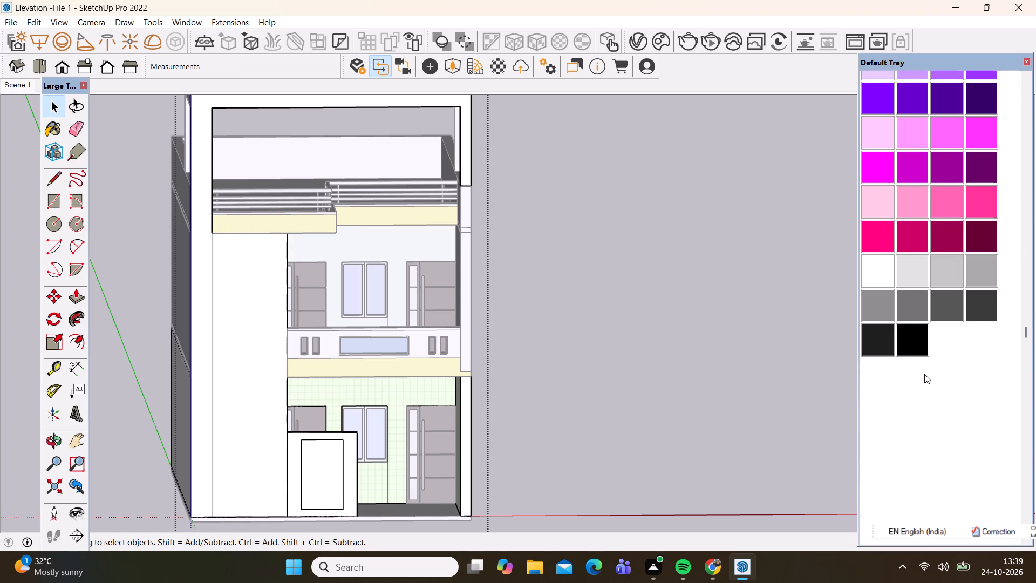
click(871, 272)
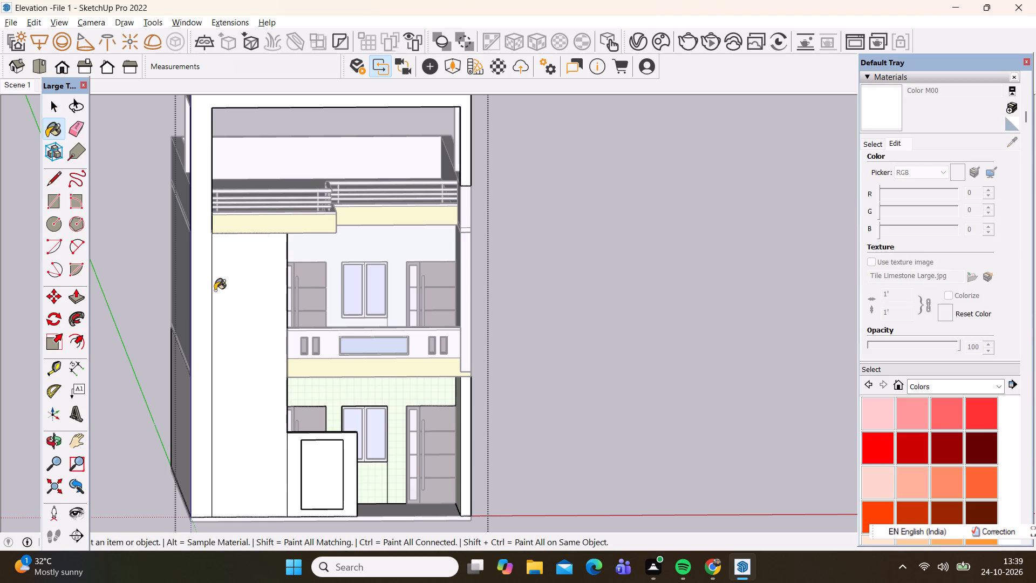
click(235, 302)
Reapply Color M00 to the tall front wall face, paint the narrow column strip at its outer edge, and close the group.
key(space)
double_click(243, 288)
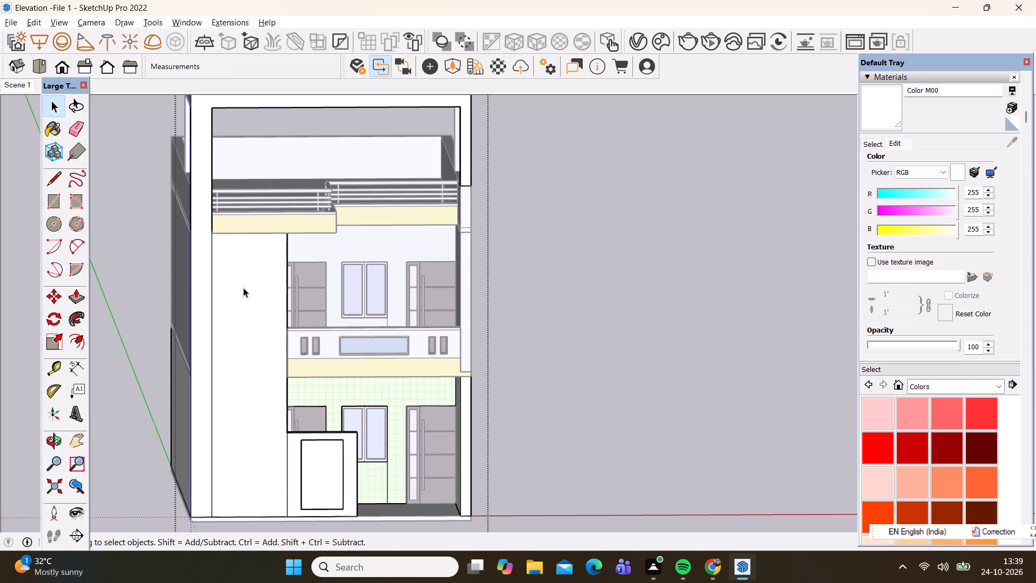
click(895, 111)
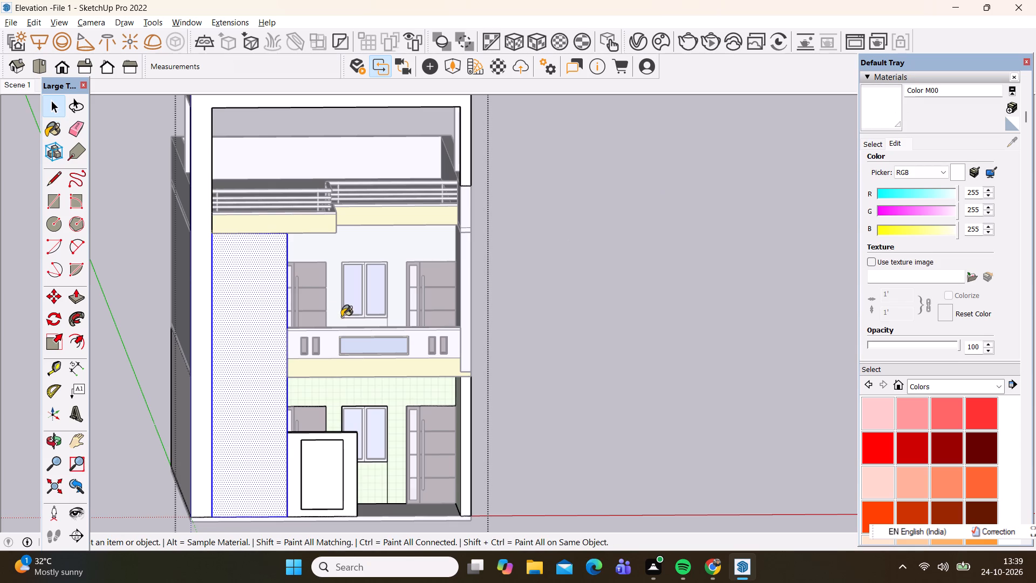
click(268, 311)
click(201, 307)
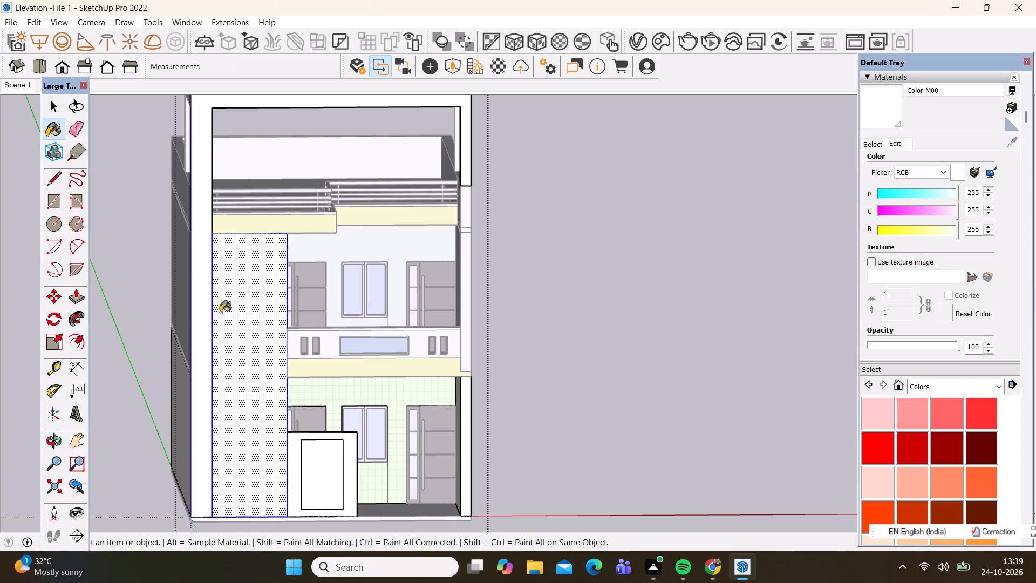
key(space)
click(551, 303)
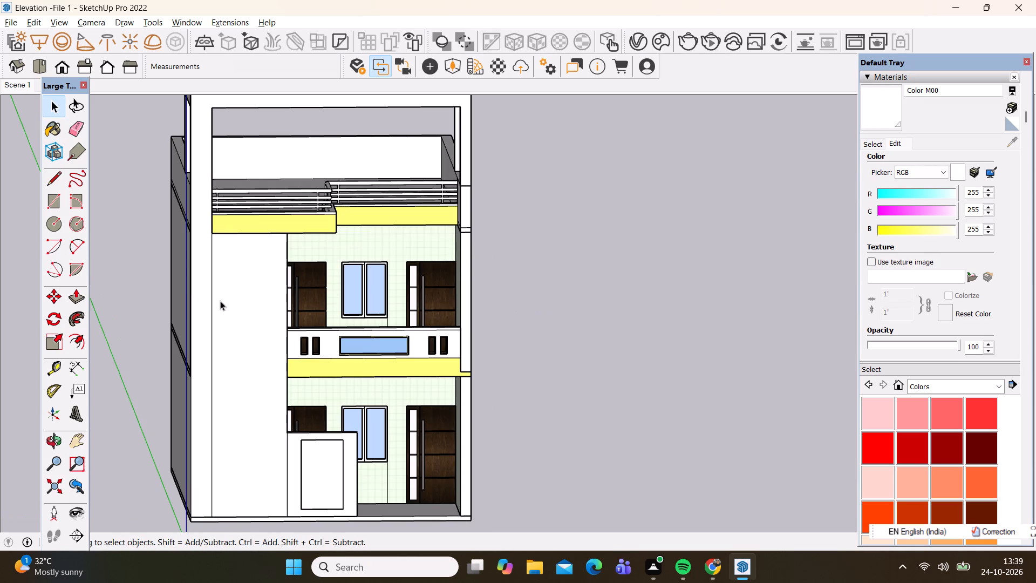
Open the upper-floor wall group and paint the building's long outer side wall with Color M00.
scroll(166, 294, down, 1)
middle_drag(167, 293, 277, 321)
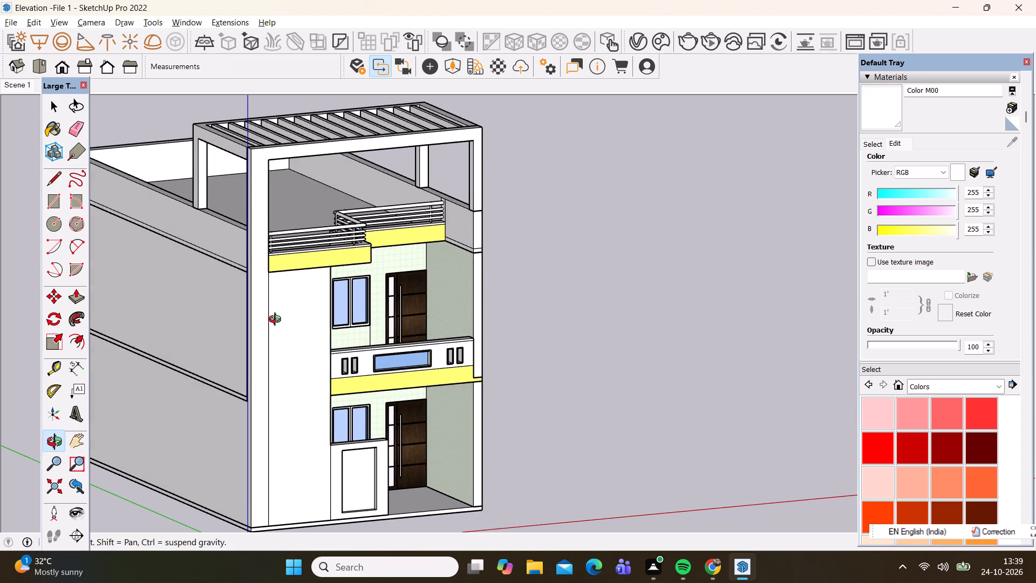
middle_drag(277, 321, 276, 322)
click(214, 326)
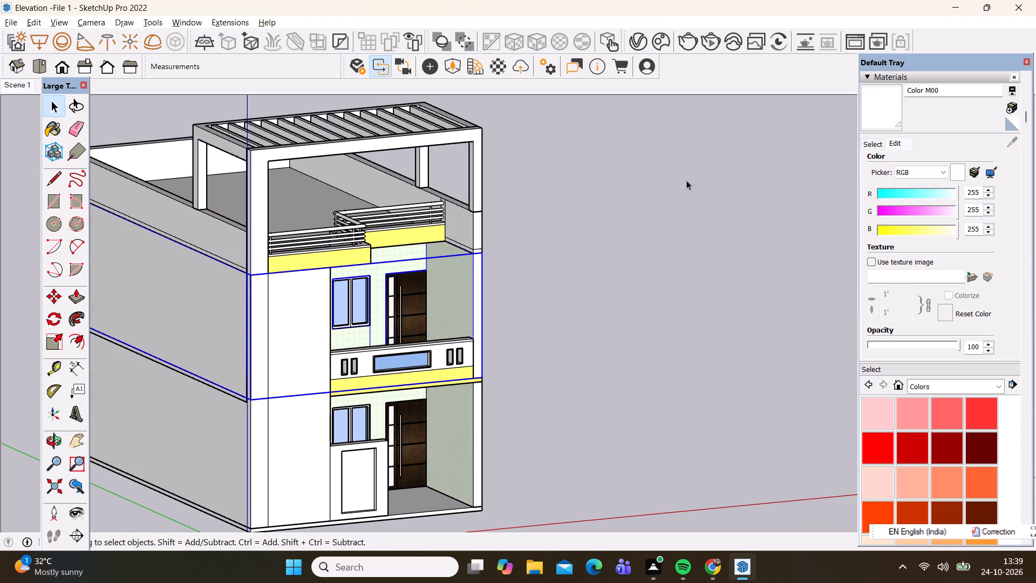
double_click(196, 306)
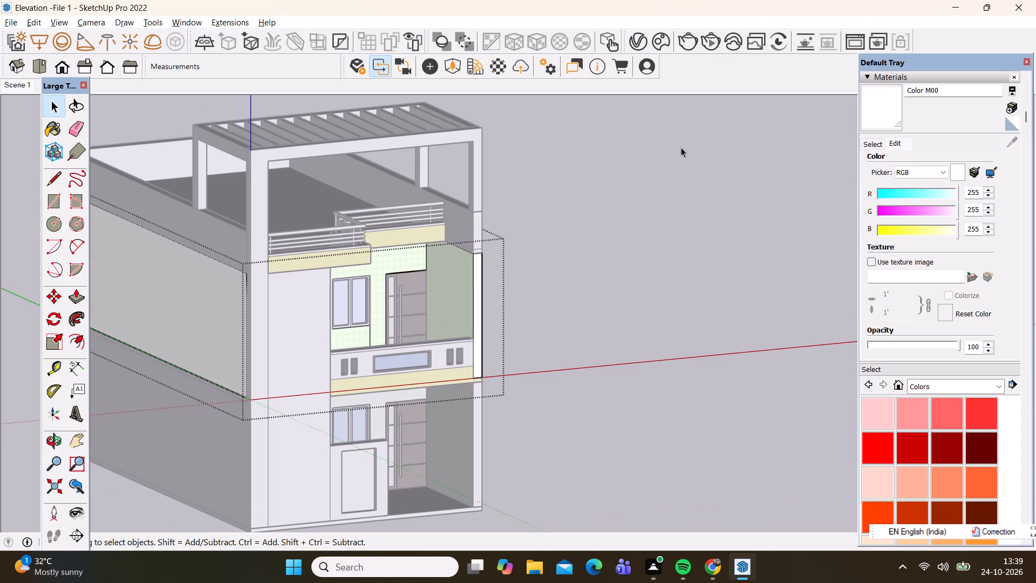
click(880, 108)
click(218, 334)
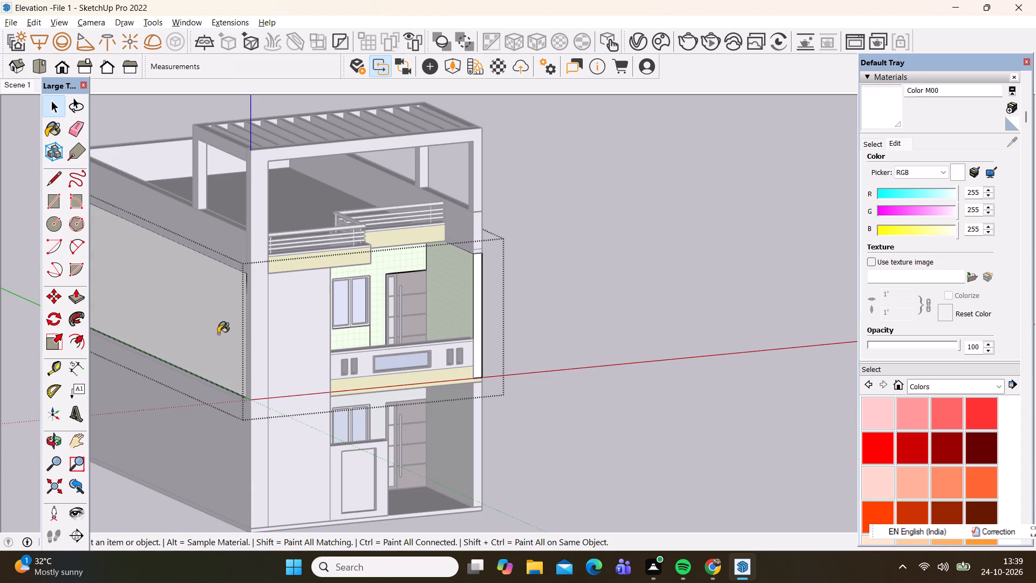
Close the upper-floor wall group.
key(space)
click(528, 233)
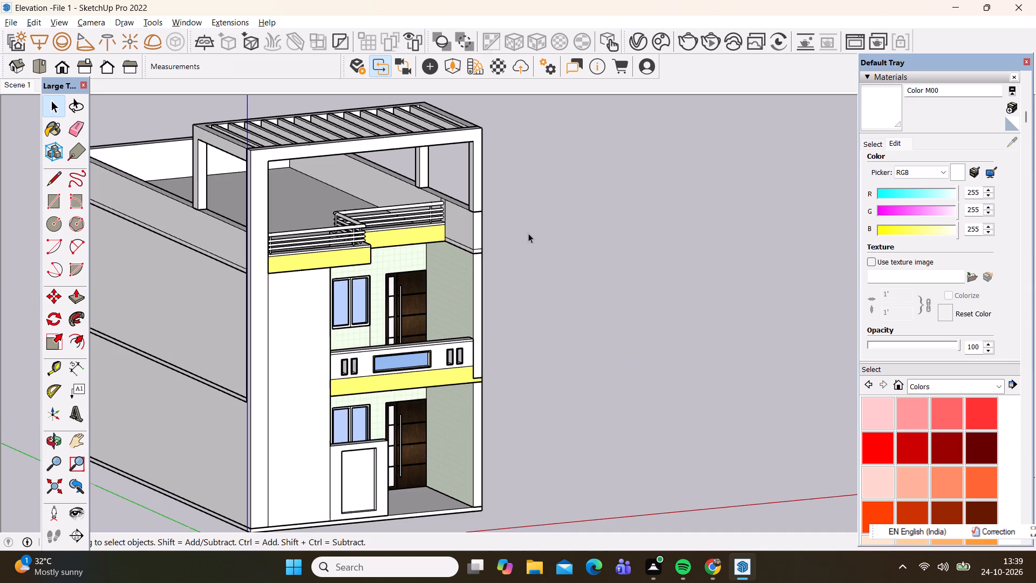
Open the ground-floor wall group, paint the front face of the tall frame with Color M00, and close the group.
click(263, 192)
double_click(263, 193)
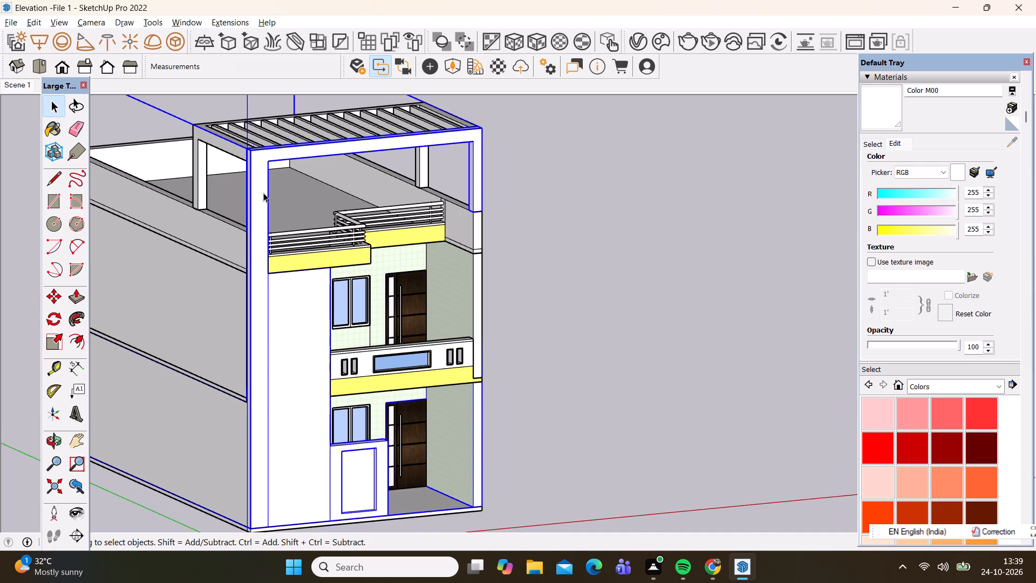
click(261, 193)
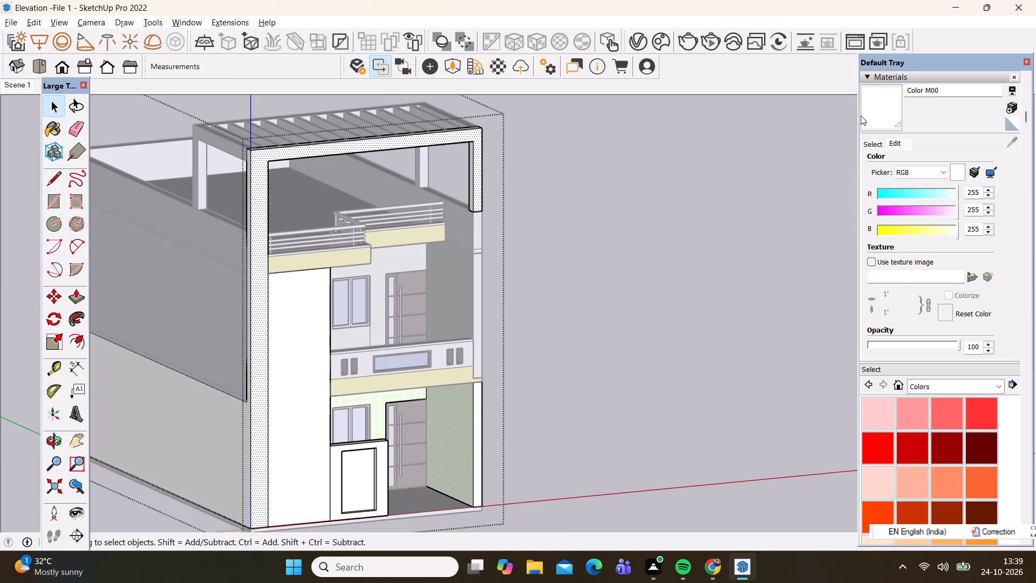
click(876, 112)
click(260, 218)
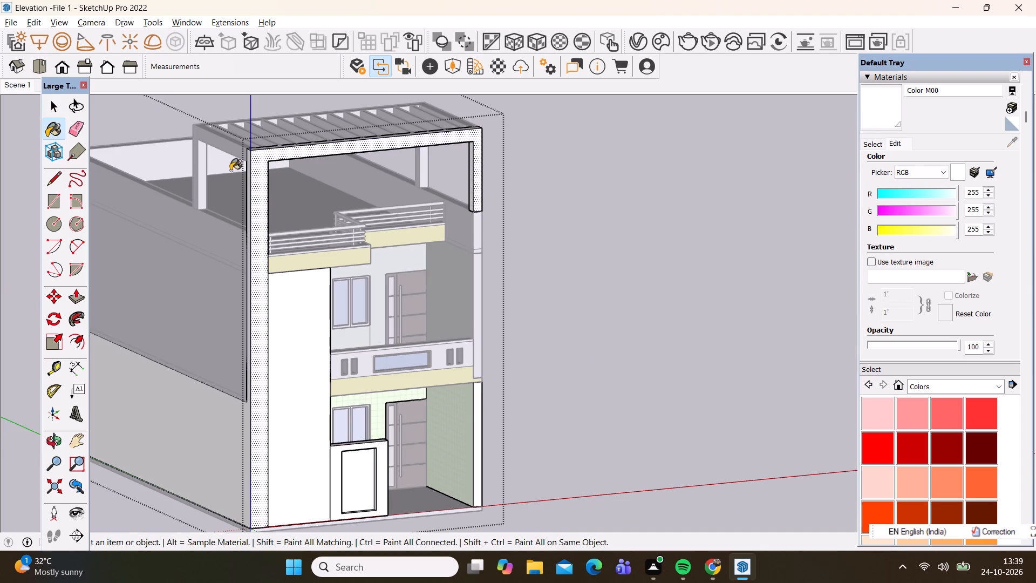
key(space)
click(544, 173)
Open the upper-floor wall group, paint the long side wall on the building's opposite side with Color M00, and close the group.
scroll(506, 164, down, 1)
middle_drag(506, 164, 471, 215)
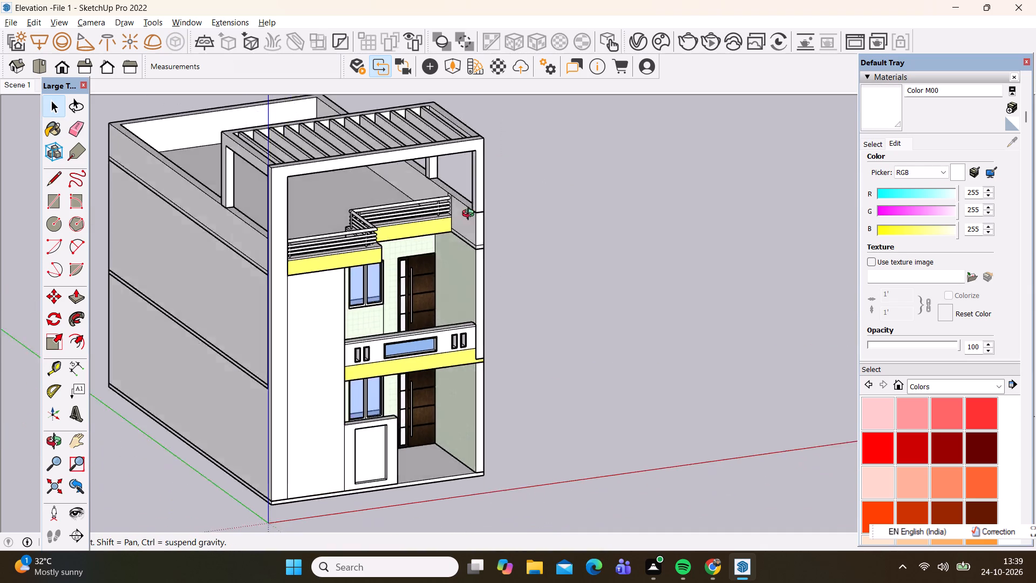
middle_drag(471, 215, 243, 197)
scroll(594, 154, up, 3)
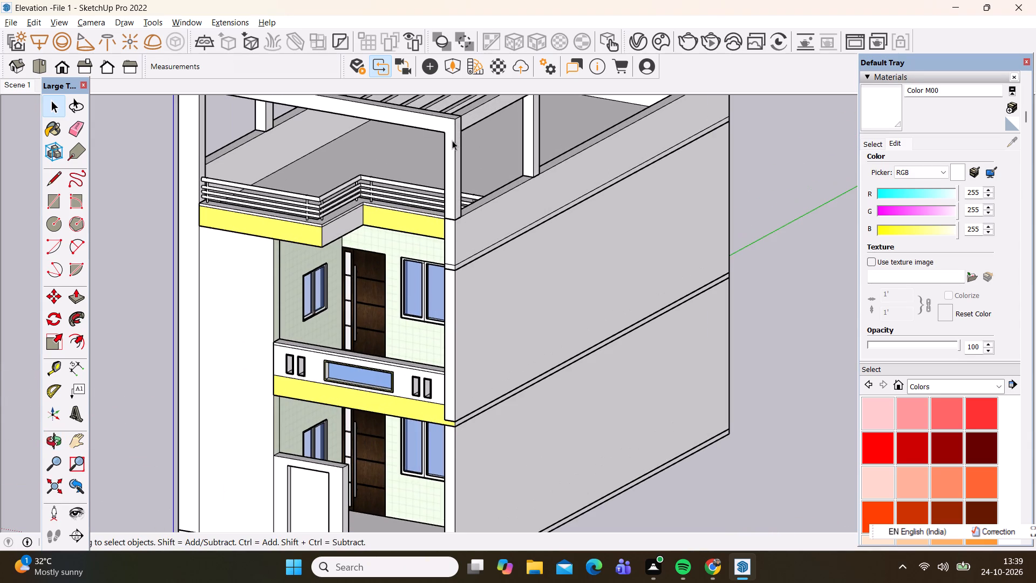
click(452, 140)
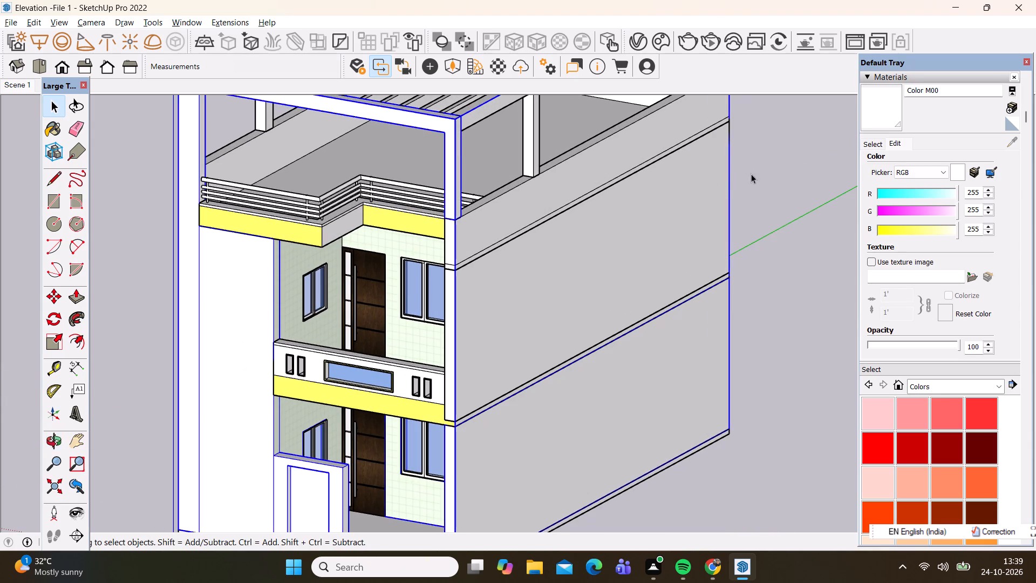
double_click(662, 209)
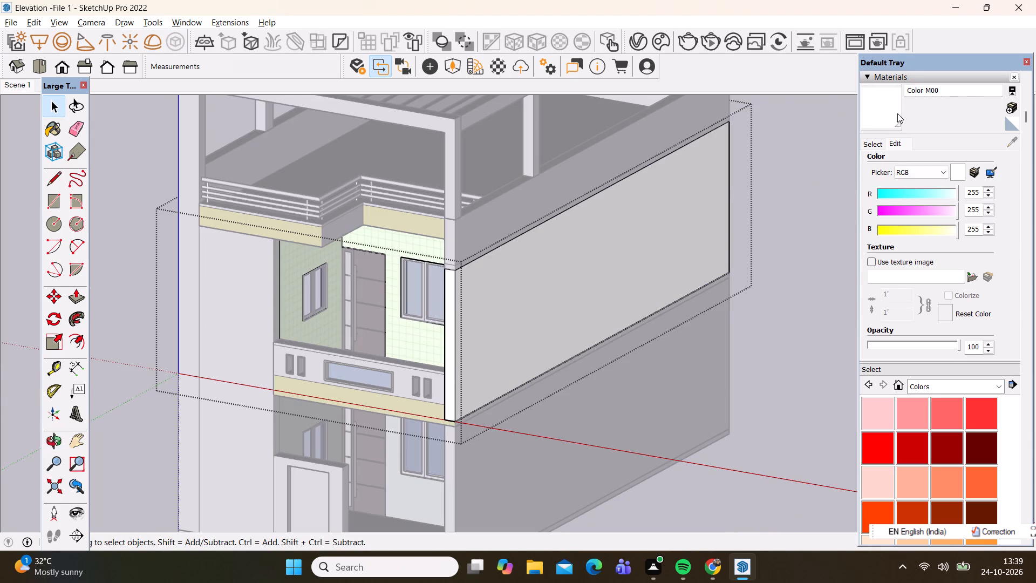
click(897, 113)
click(653, 244)
key(space)
click(763, 312)
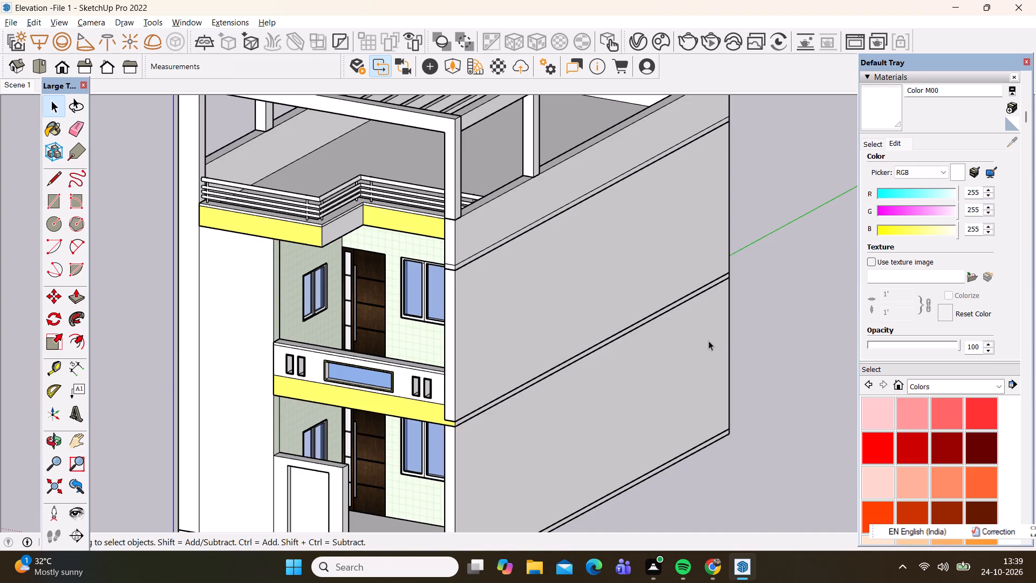
Open the ground-floor wall group and paint its long side wall on the same side with Color M00.
click(705, 343)
double_click(705, 345)
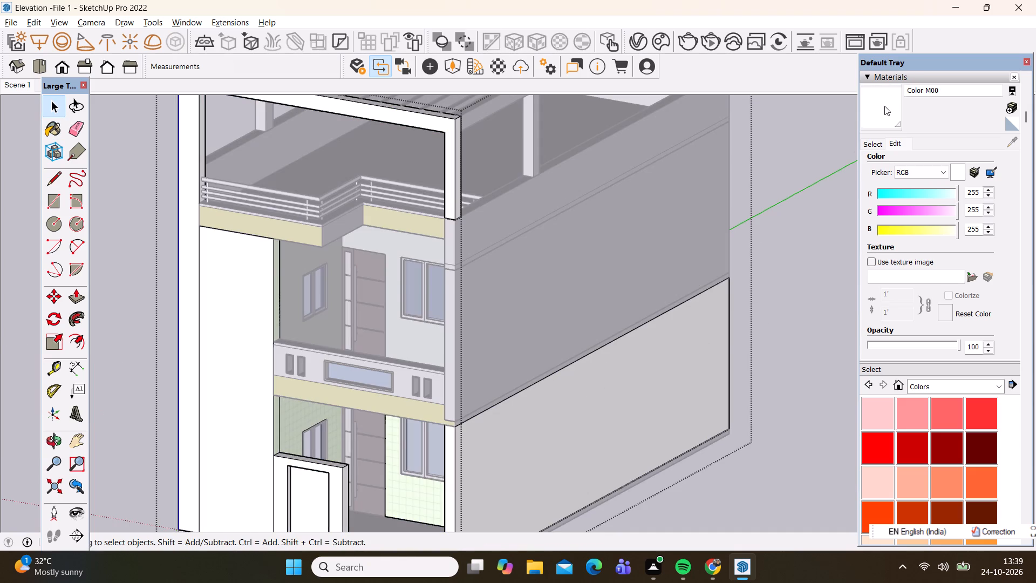
click(884, 107)
click(615, 437)
key(space)
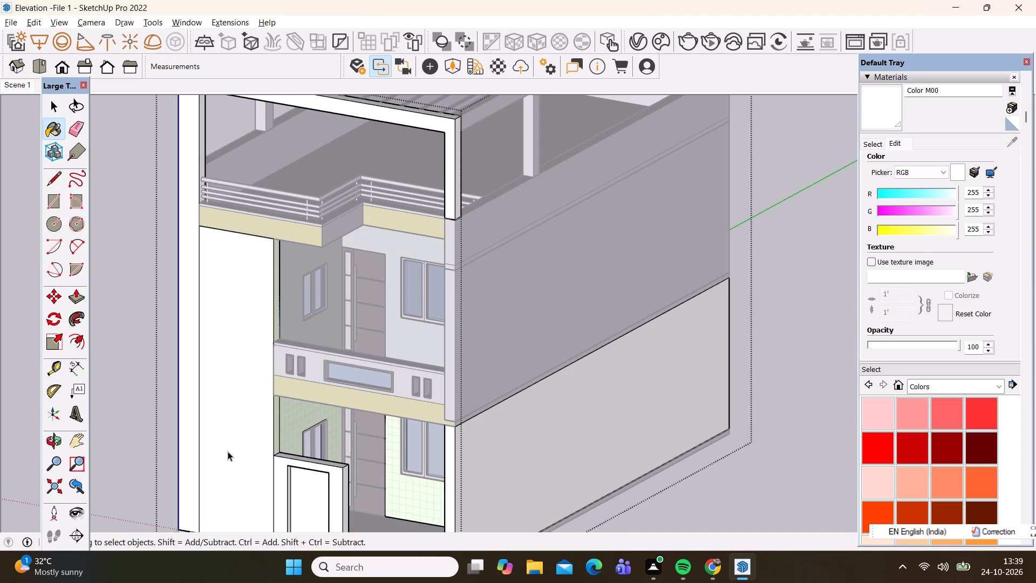
Select all connected faces of the ground-floor wall group, paint them with Color M00, and close the group.
click(216, 445)
double_click(221, 444)
click(223, 445)
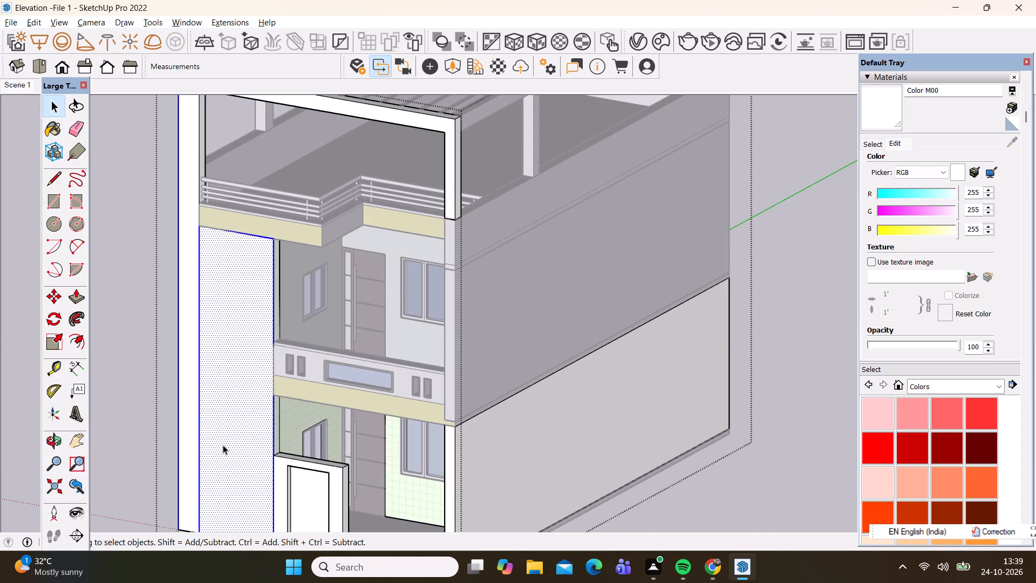
click(888, 103)
click(244, 360)
key(space)
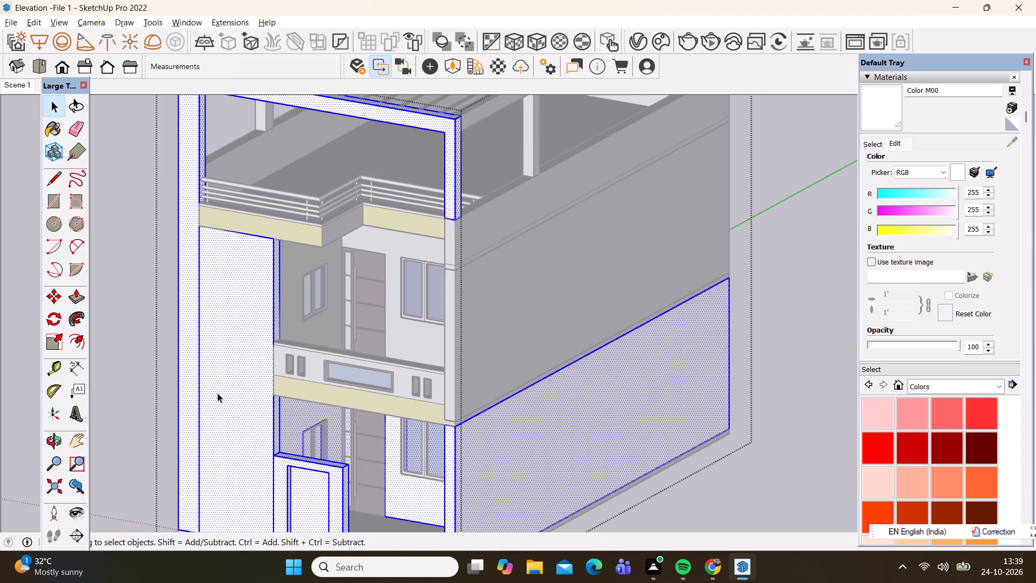
scroll(192, 368, down, 6)
click(595, 347)
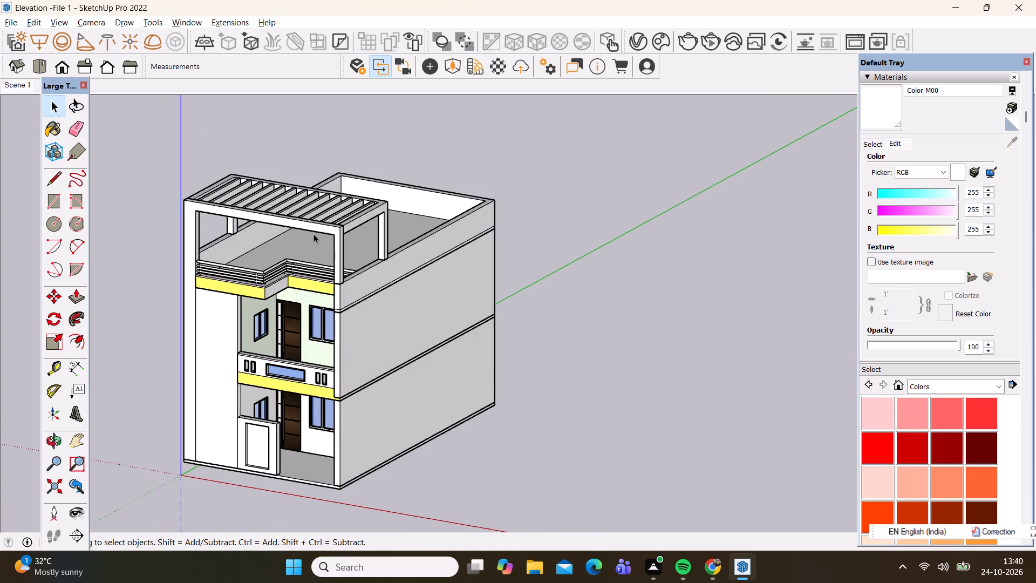
Examine the painted front elevation from different angles, then the ground-floor entrance recess and its floor up close.
scroll(313, 234, up, 3)
scroll(264, 268, up, 3)
scroll(247, 460, down, 1)
middle_drag(262, 462, 343, 348)
scroll(345, 341, down, 5)
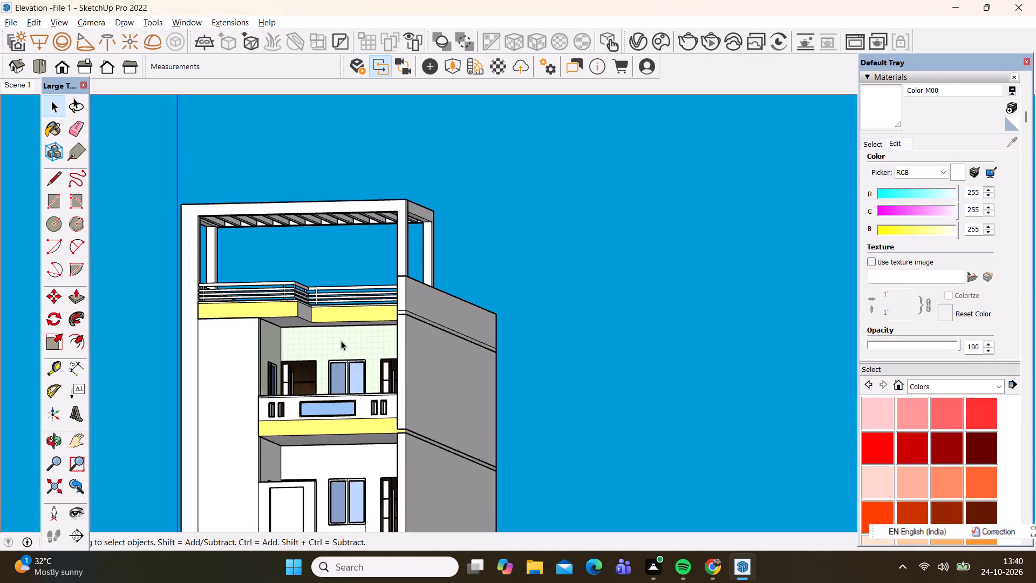
scroll(341, 341, down, 2)
middle_drag(288, 346, 373, 397)
scroll(290, 347, down, 1)
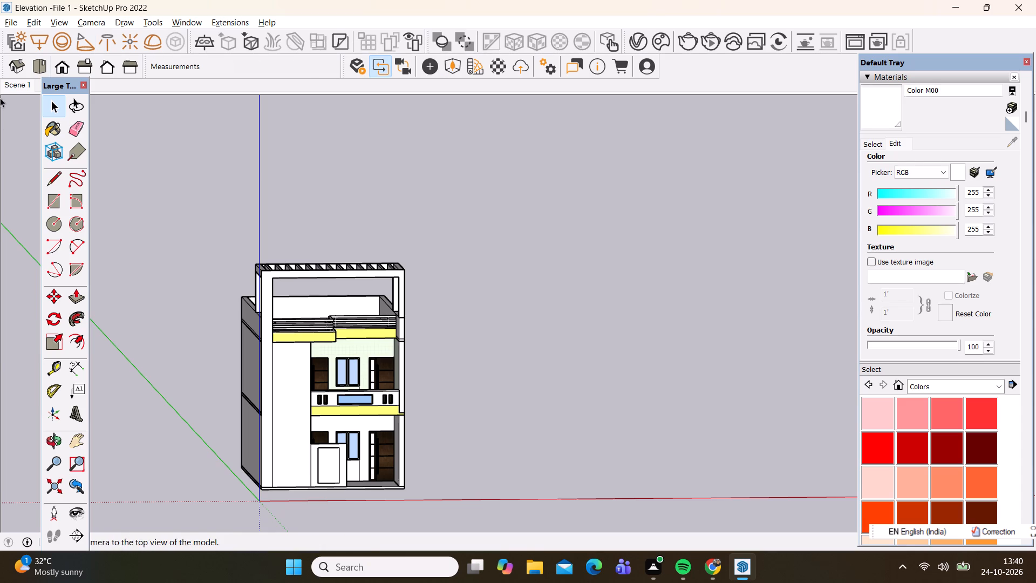
scroll(294, 290, down, 4)
scroll(339, 388, up, 3)
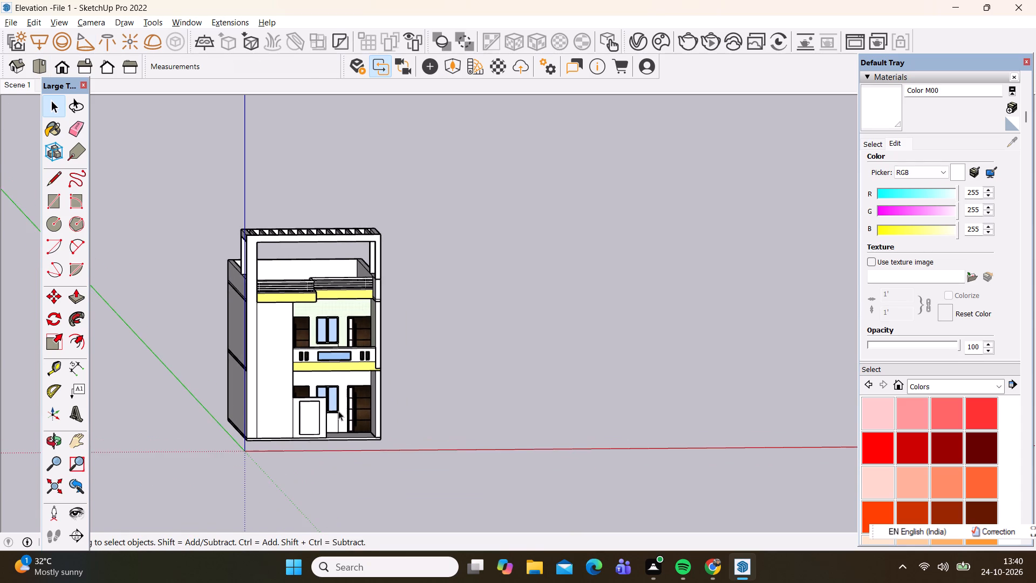
scroll(303, 326, down, 2)
scroll(328, 470, up, 3)
scroll(336, 392, up, 10)
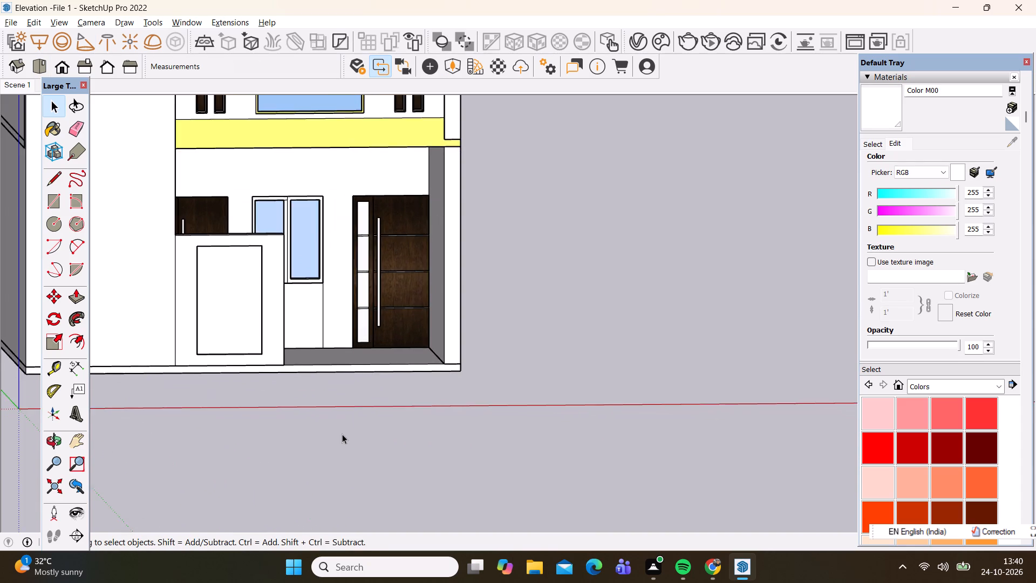
scroll(342, 434, up, 2)
scroll(297, 329, up, 2)
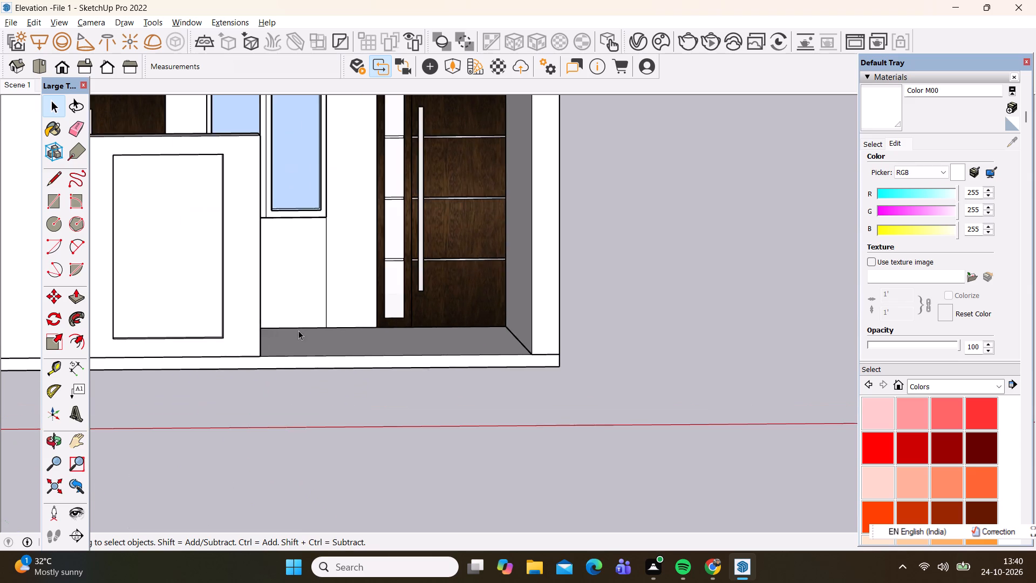
scroll(298, 330, up, 5)
scroll(323, 387, up, 3)
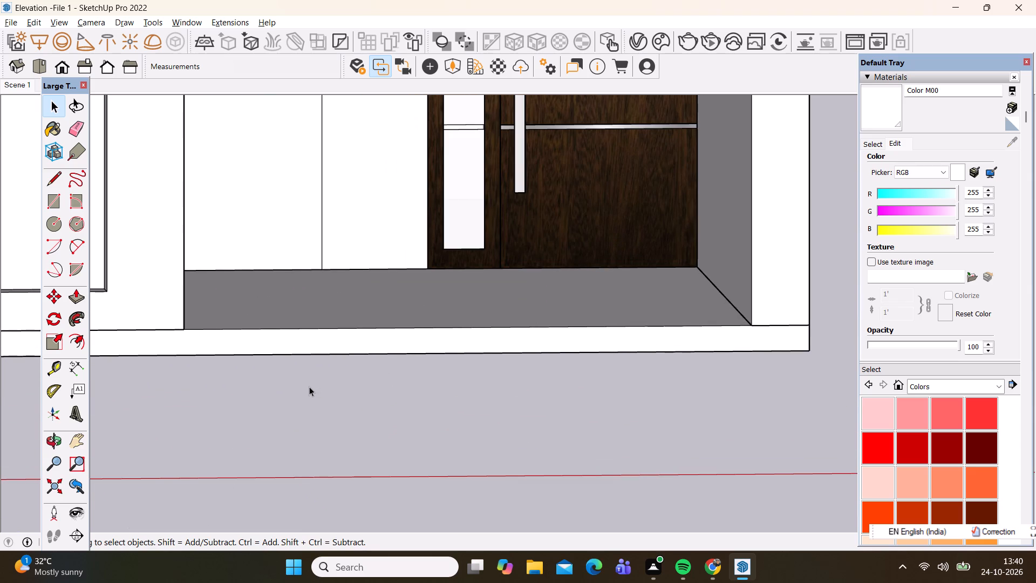
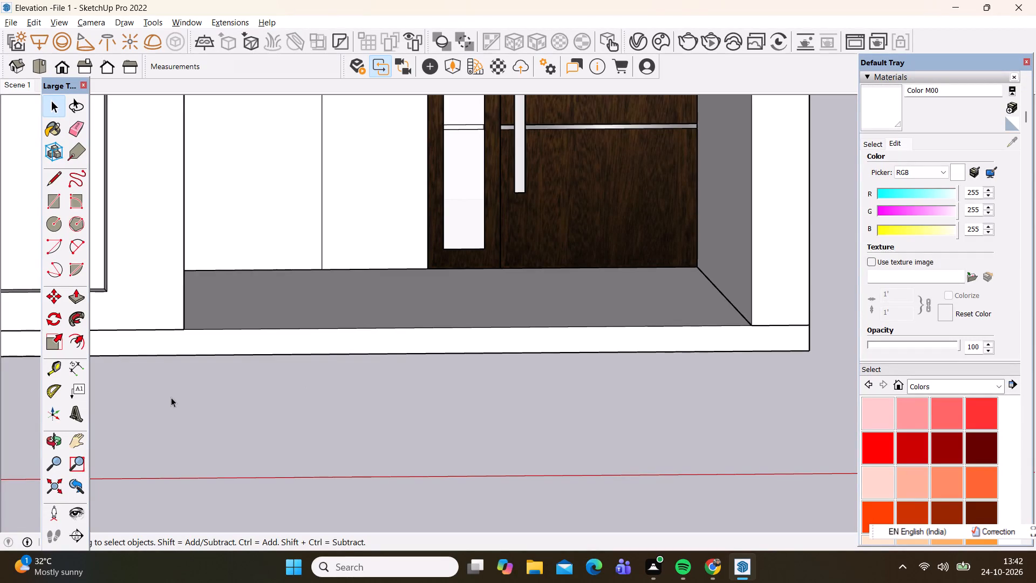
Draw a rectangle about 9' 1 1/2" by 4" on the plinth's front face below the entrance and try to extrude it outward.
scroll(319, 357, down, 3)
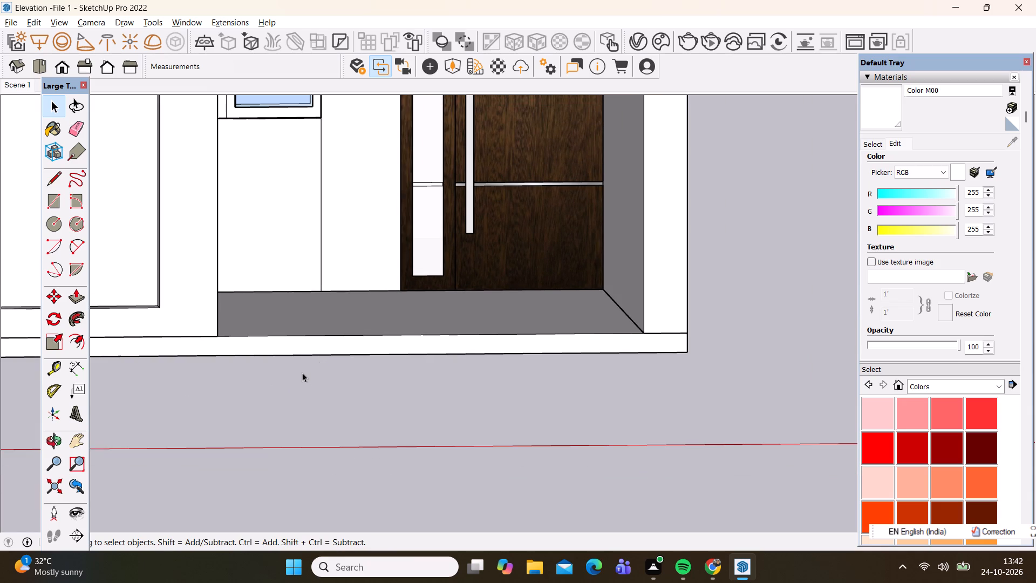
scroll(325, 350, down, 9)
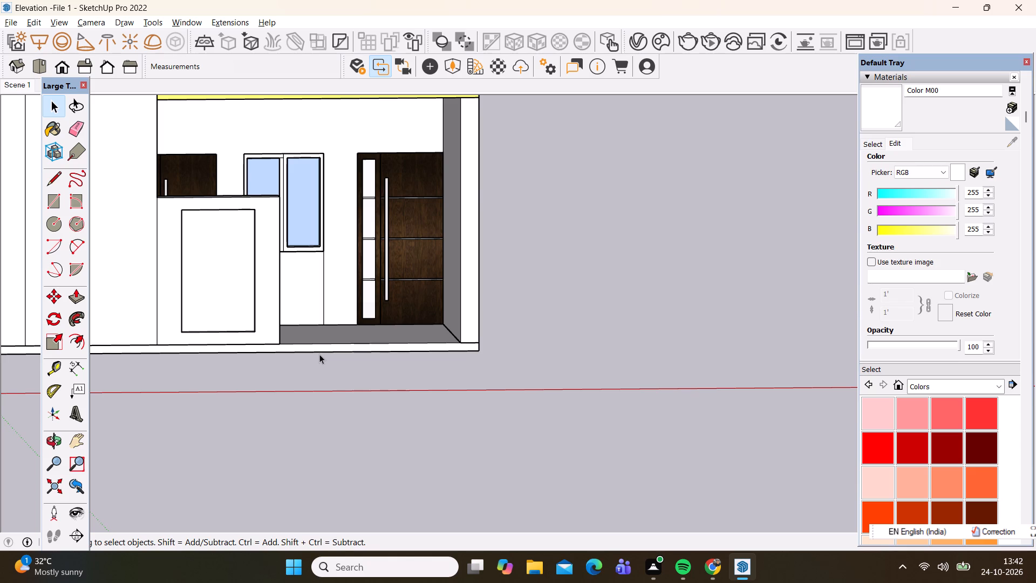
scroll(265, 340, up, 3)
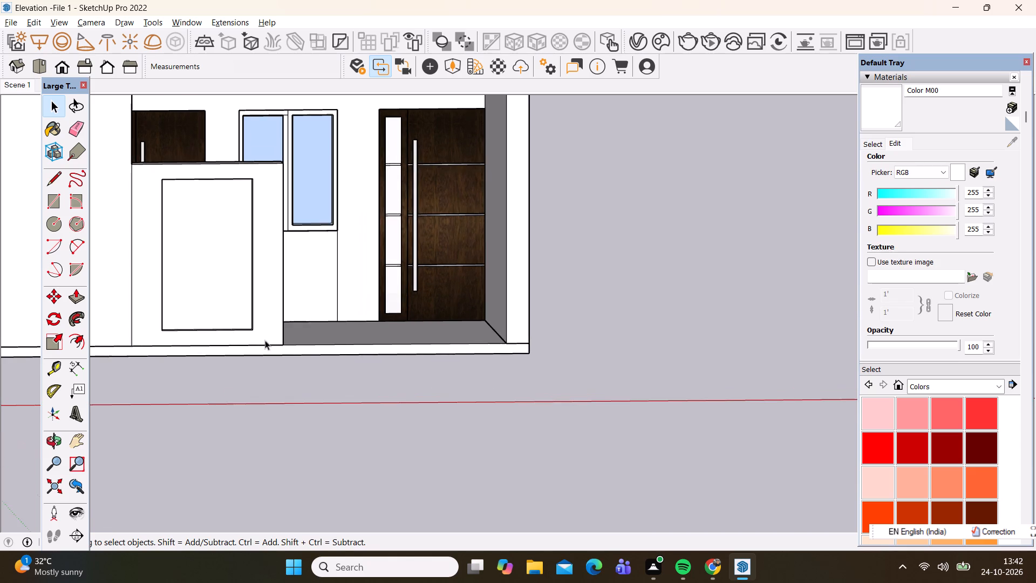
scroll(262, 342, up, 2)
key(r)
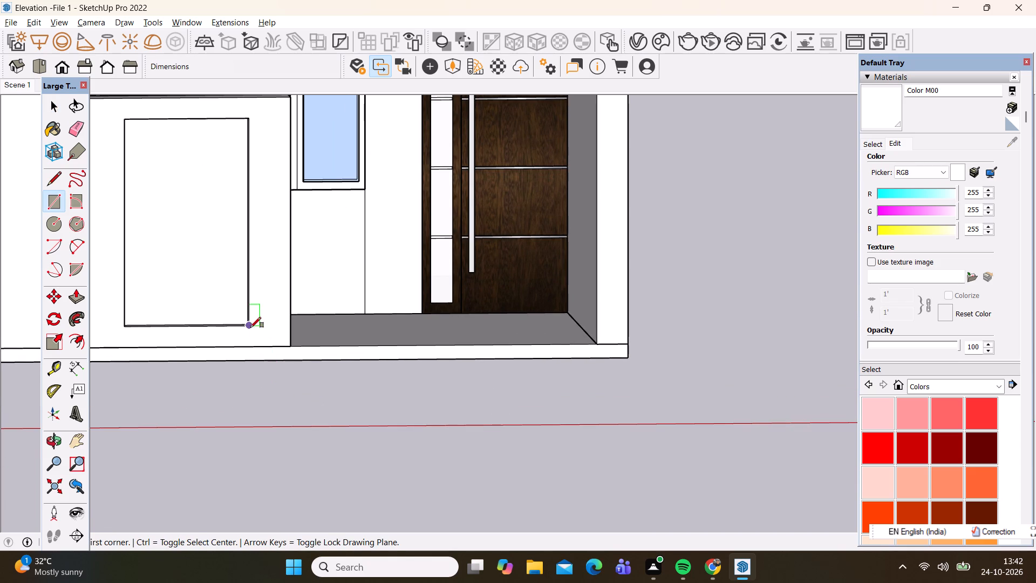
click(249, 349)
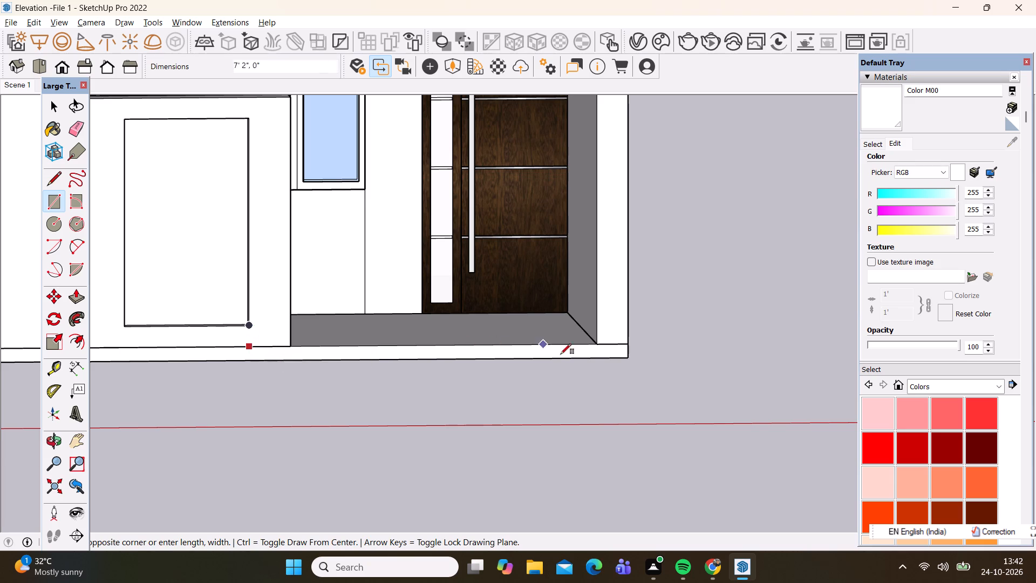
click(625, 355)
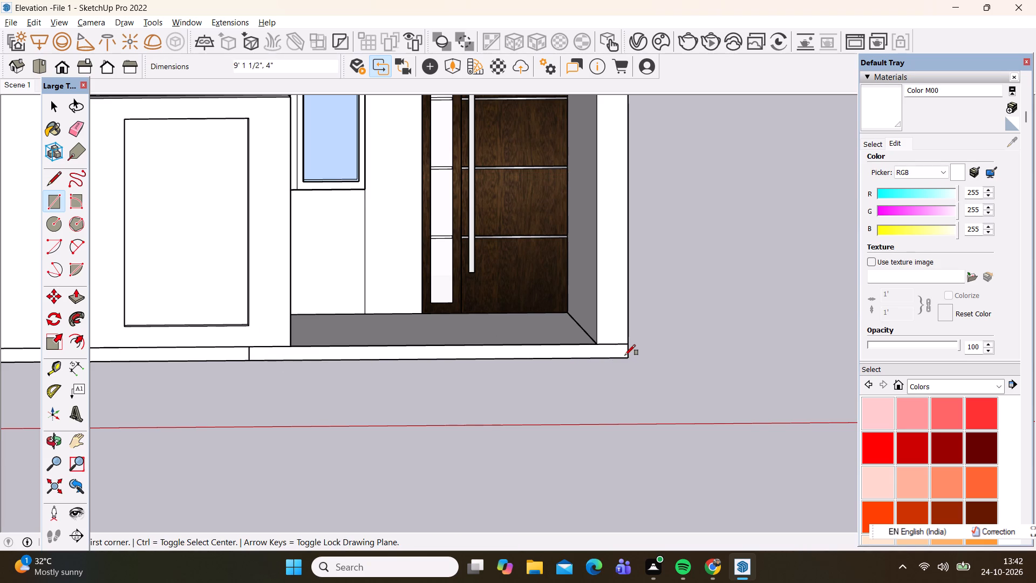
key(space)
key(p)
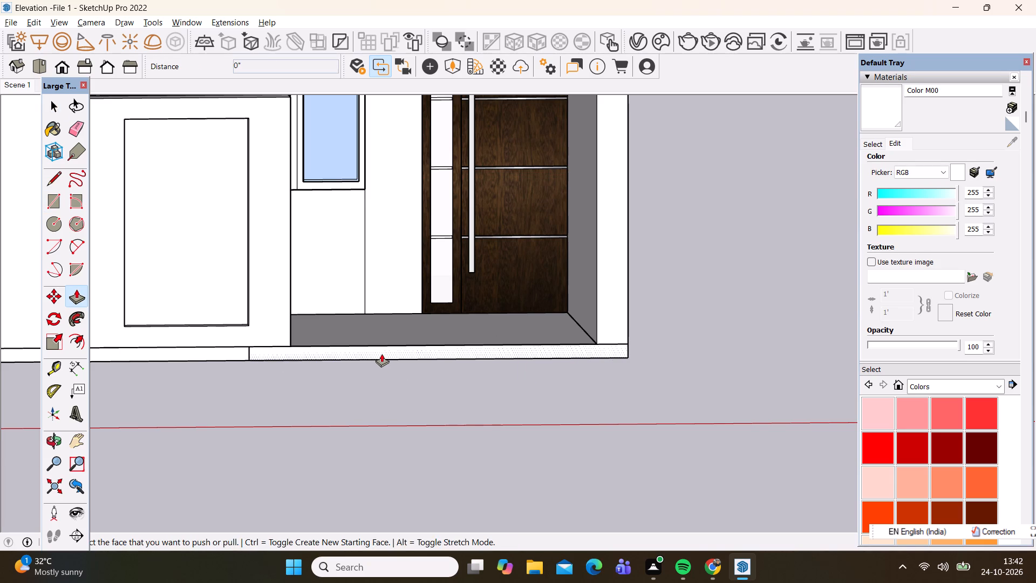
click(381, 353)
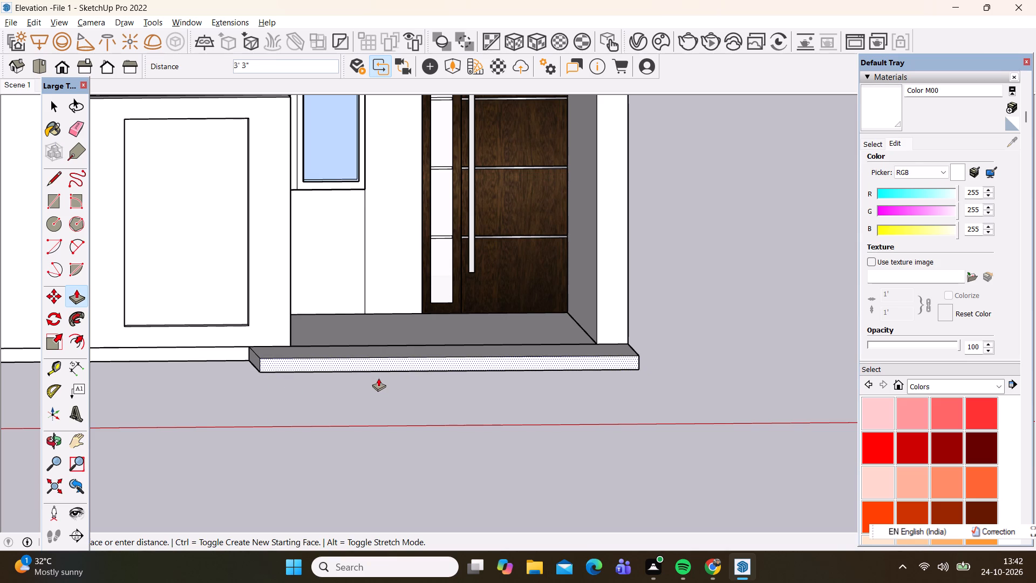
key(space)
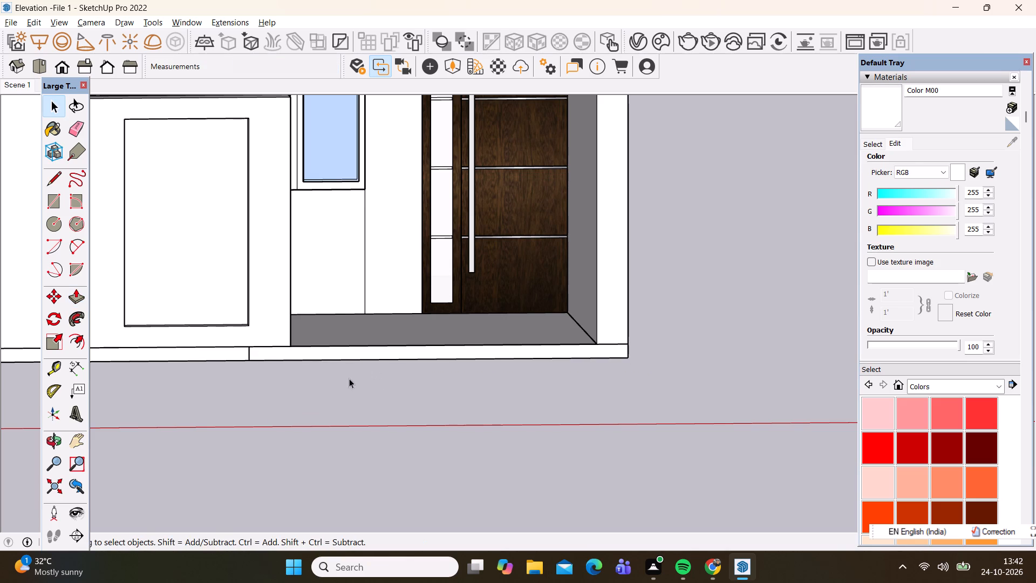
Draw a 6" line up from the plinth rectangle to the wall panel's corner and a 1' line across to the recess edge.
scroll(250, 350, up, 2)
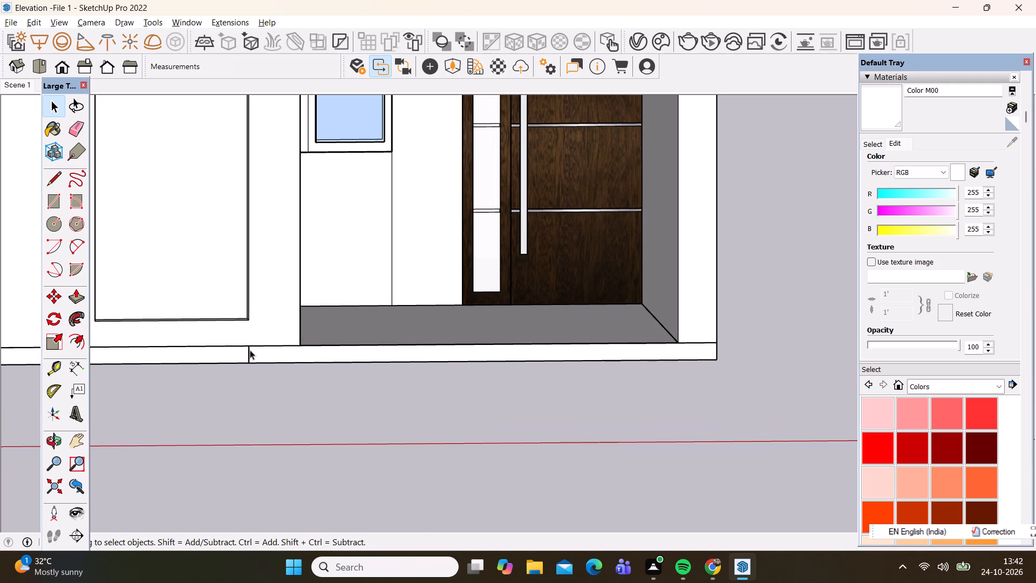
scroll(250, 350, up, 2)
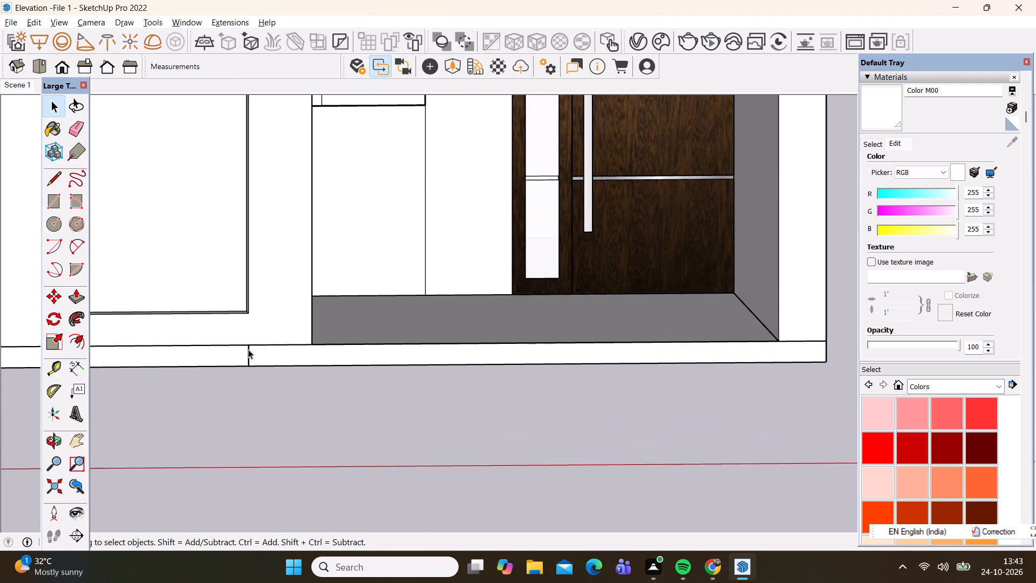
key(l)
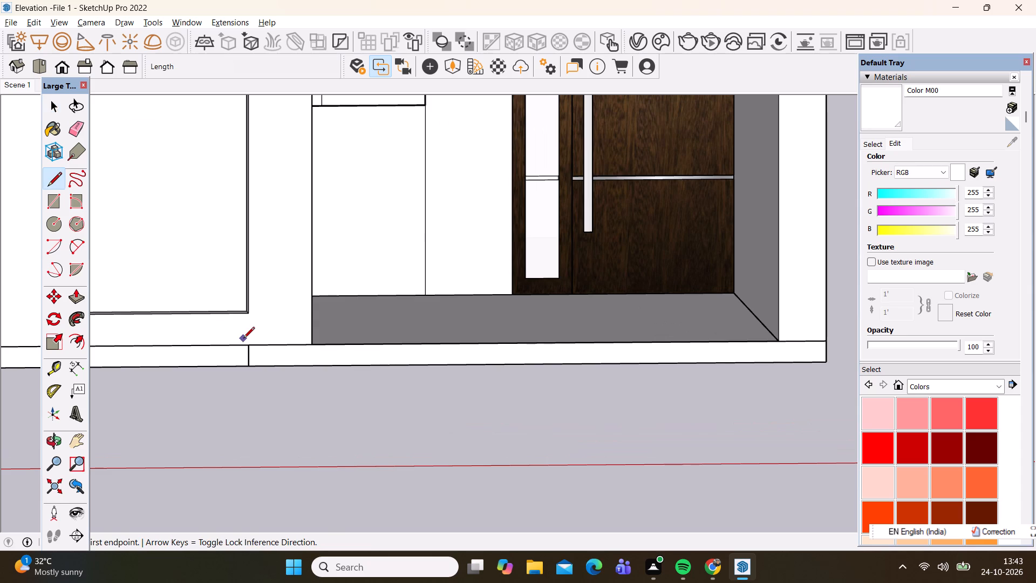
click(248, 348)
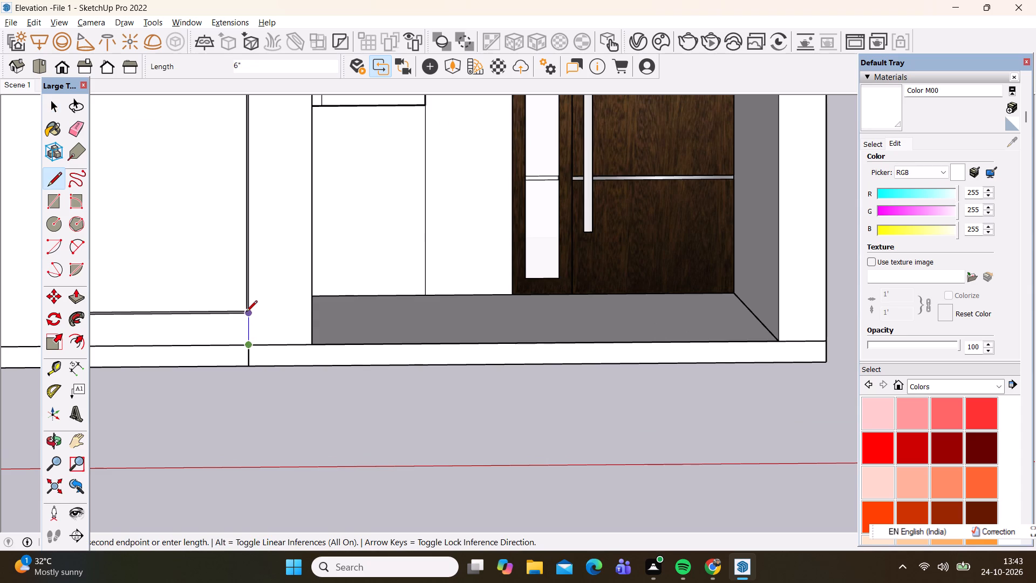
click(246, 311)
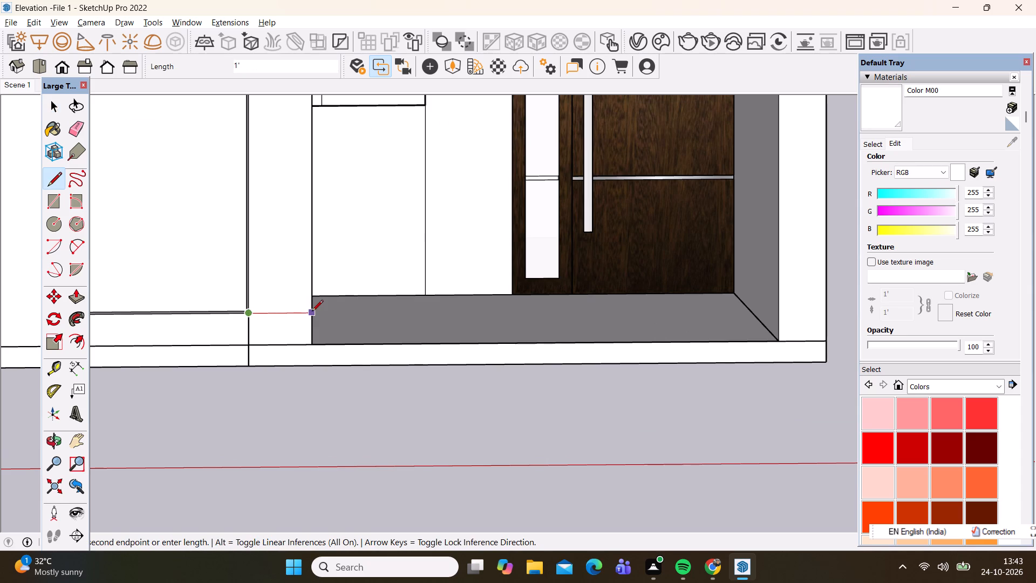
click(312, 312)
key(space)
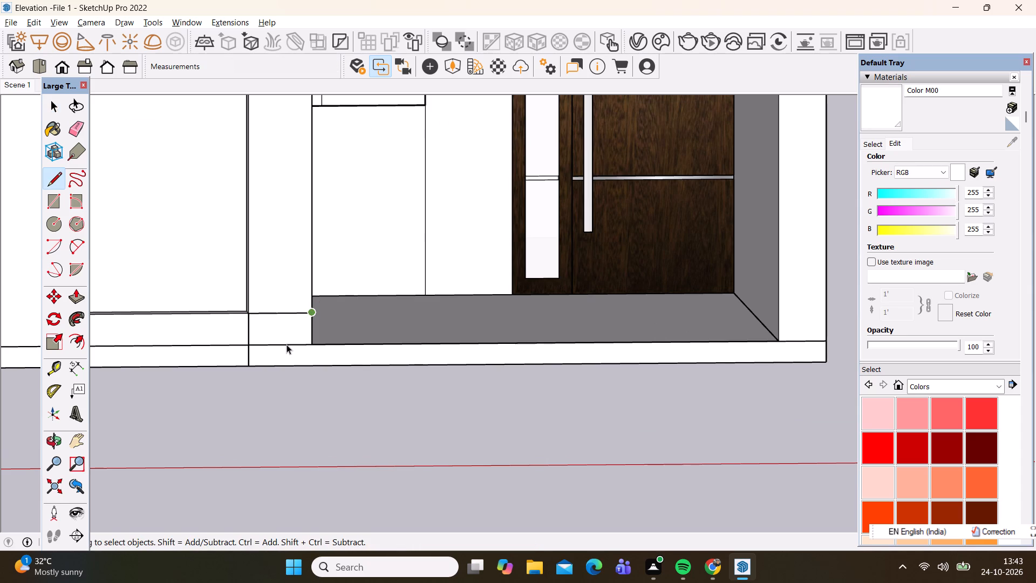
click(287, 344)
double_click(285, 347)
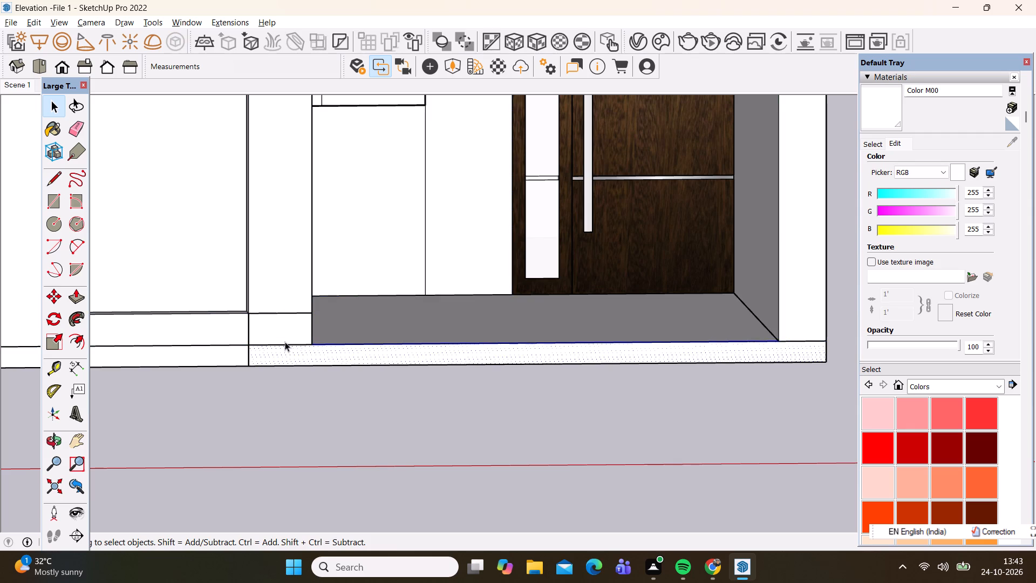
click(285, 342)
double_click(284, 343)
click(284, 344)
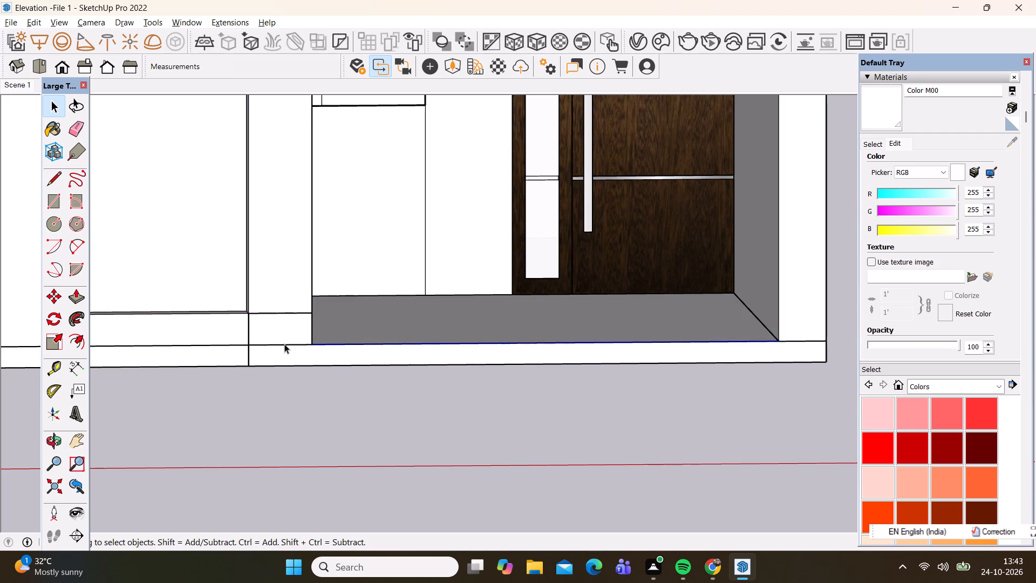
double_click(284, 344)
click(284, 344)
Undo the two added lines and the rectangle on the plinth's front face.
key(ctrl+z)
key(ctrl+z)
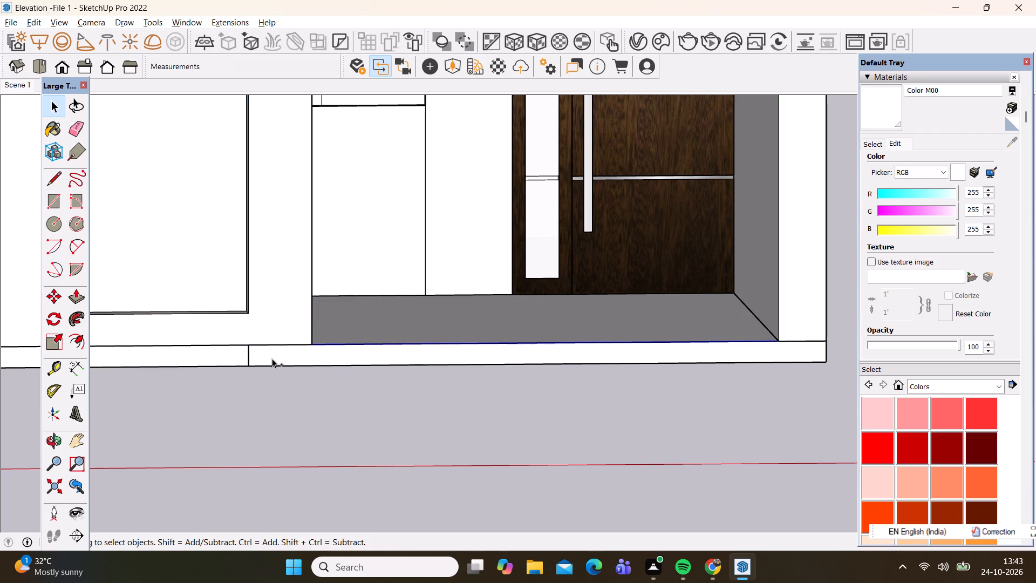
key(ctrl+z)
Open the plinth group and draw a rectangle about 9' 1 1/2" by 10" from the wall panel's lower corner to the plinth's bottom outer corner.
double_click(269, 352)
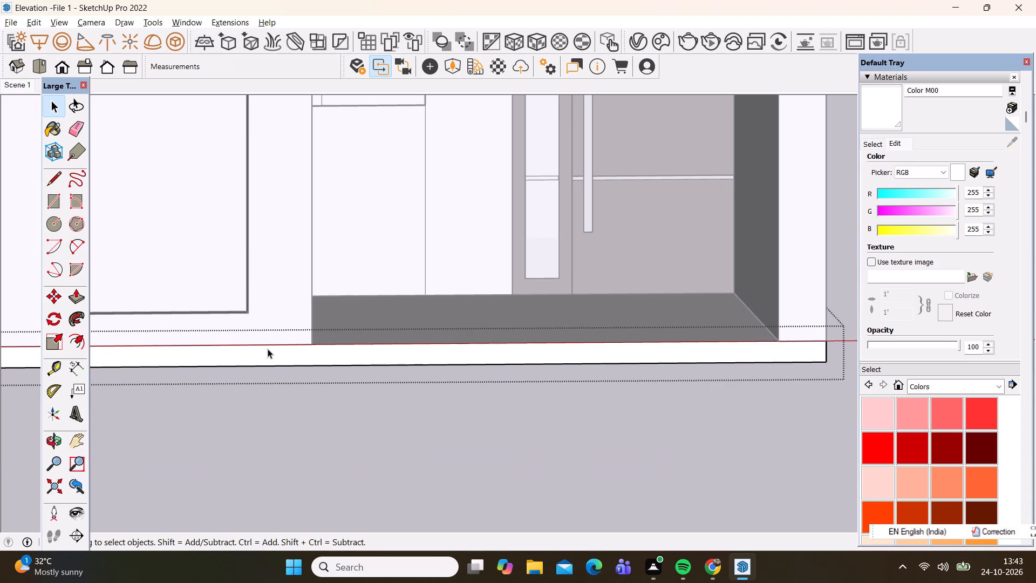
key(r)
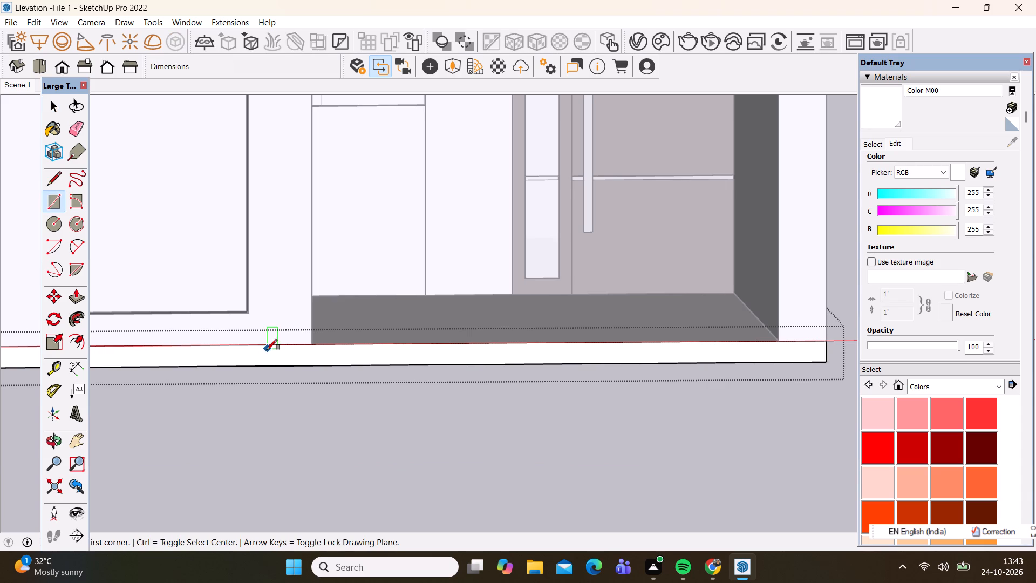
click(250, 313)
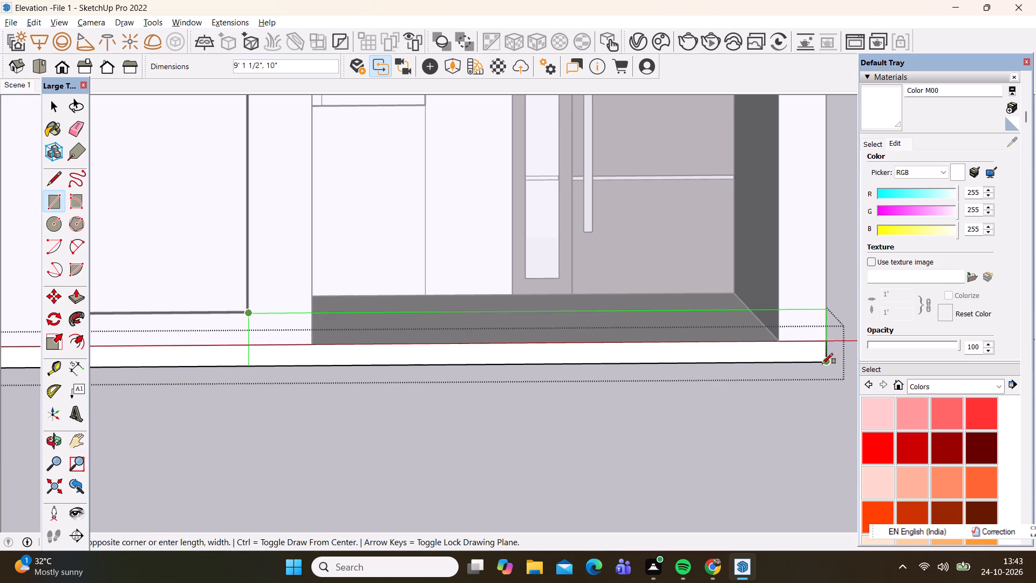
click(824, 363)
key(space)
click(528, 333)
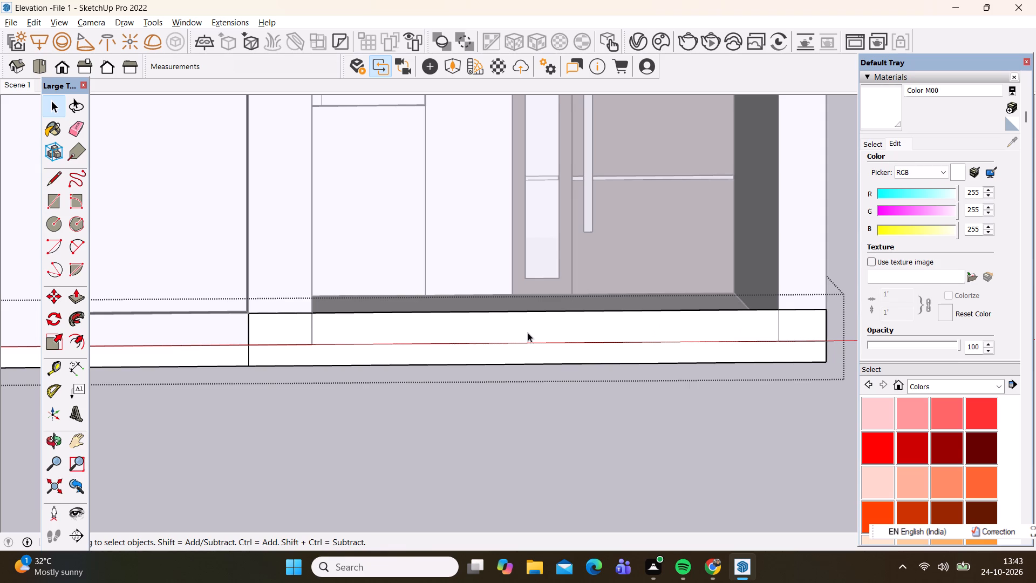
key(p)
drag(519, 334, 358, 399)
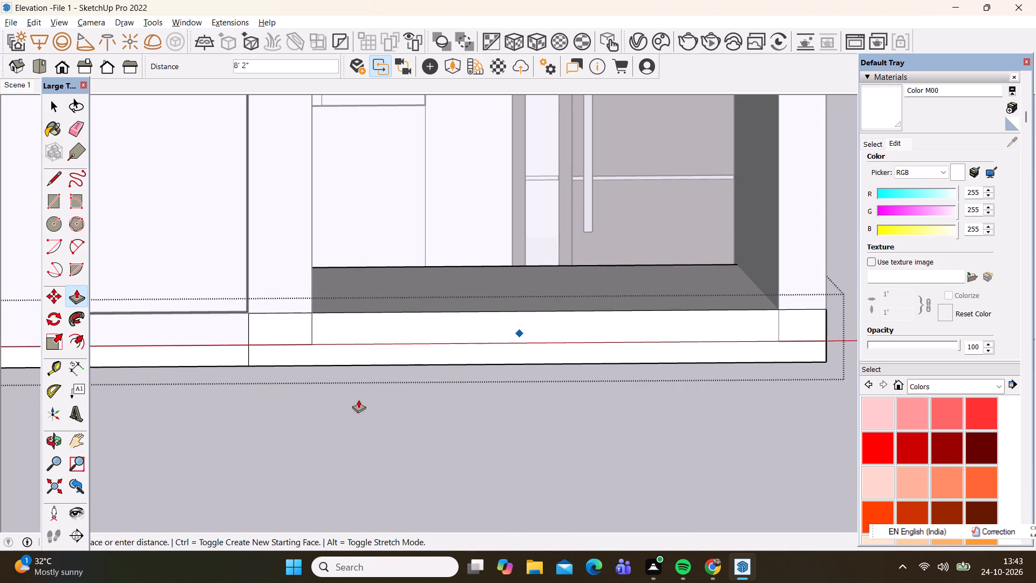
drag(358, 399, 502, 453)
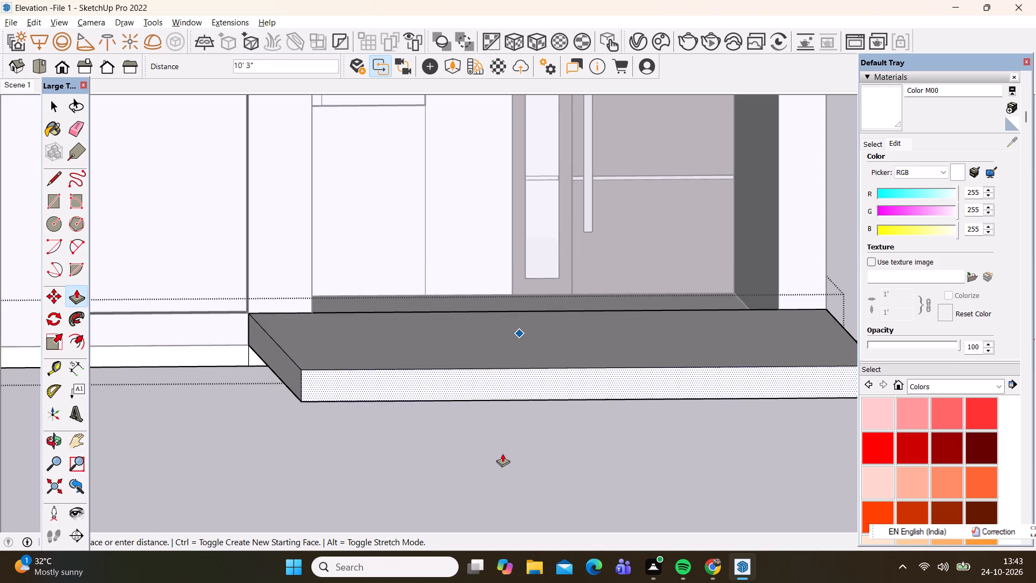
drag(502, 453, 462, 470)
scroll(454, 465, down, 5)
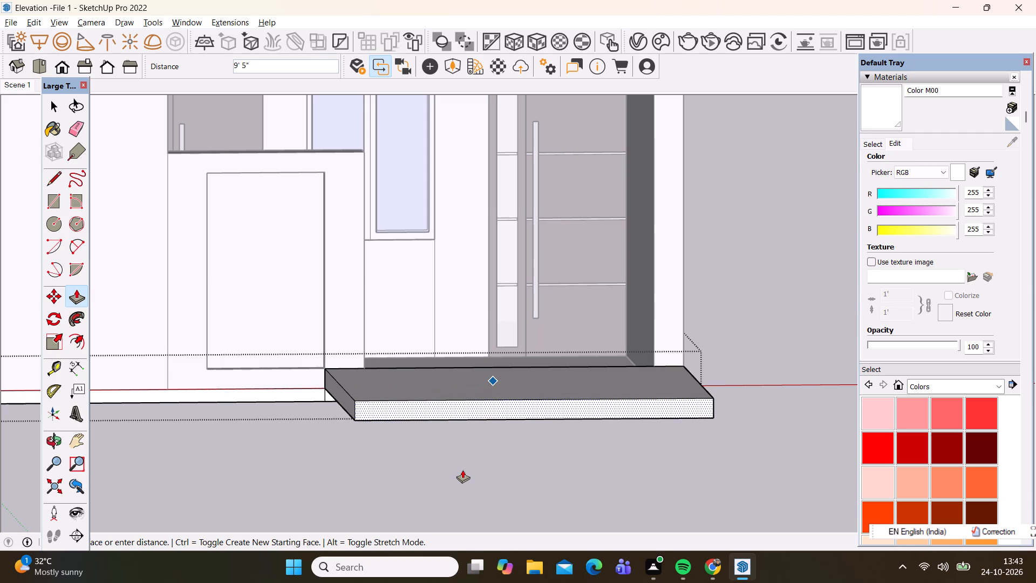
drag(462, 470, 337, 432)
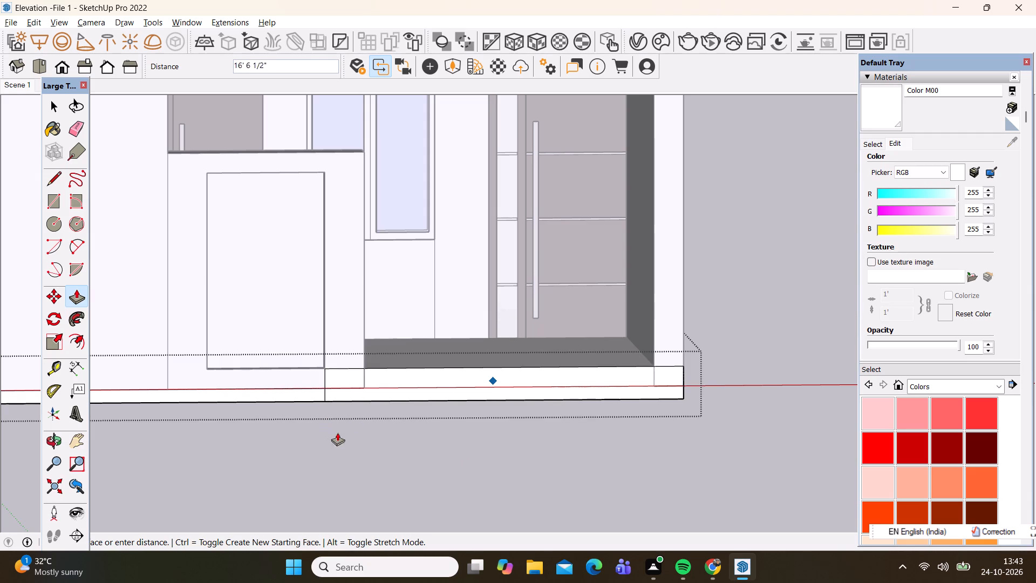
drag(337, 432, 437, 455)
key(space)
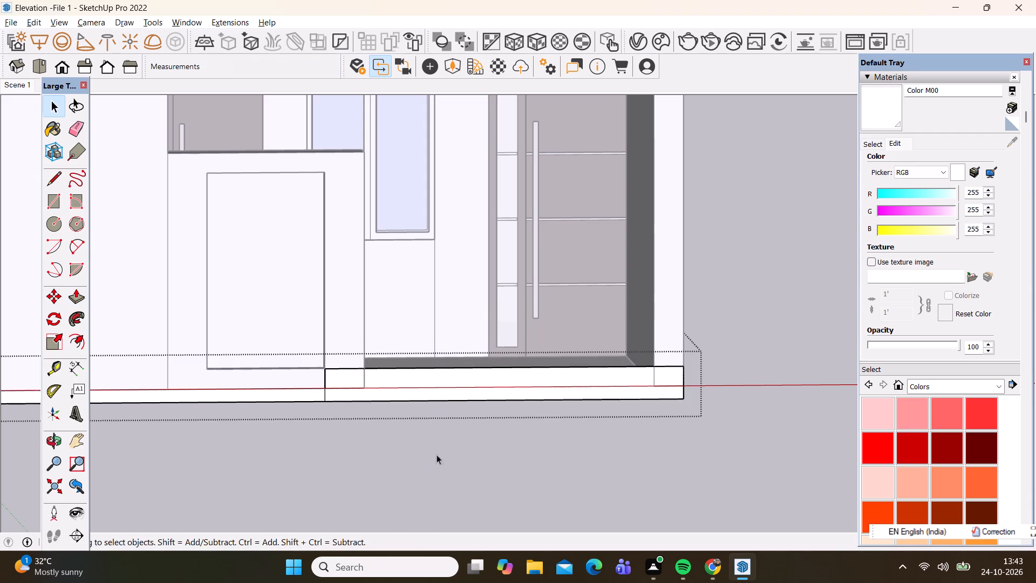
Delete the horizontal plinth edge that divides the new rectangle below the entrance.
drag(437, 455, 348, 388)
click(379, 389)
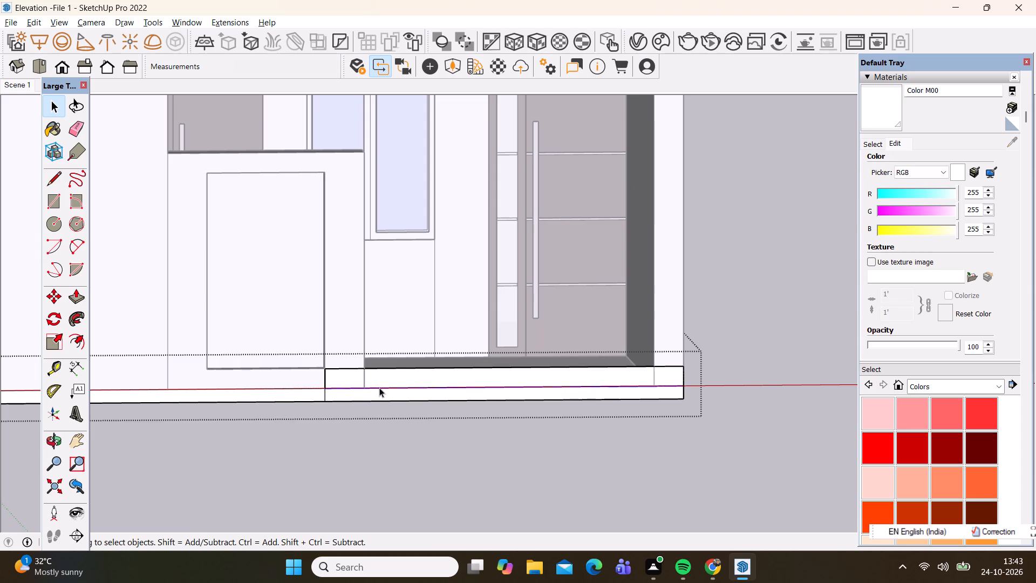
key(Delete)
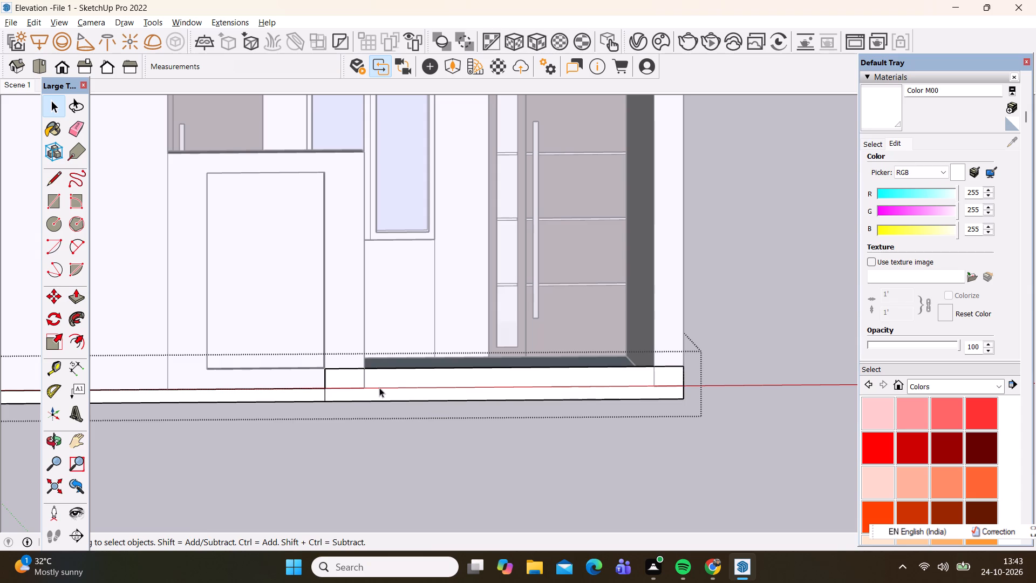
Push/Pull the merged rectangular face outward from the facade to form the raised entrance platform.
click(405, 375)
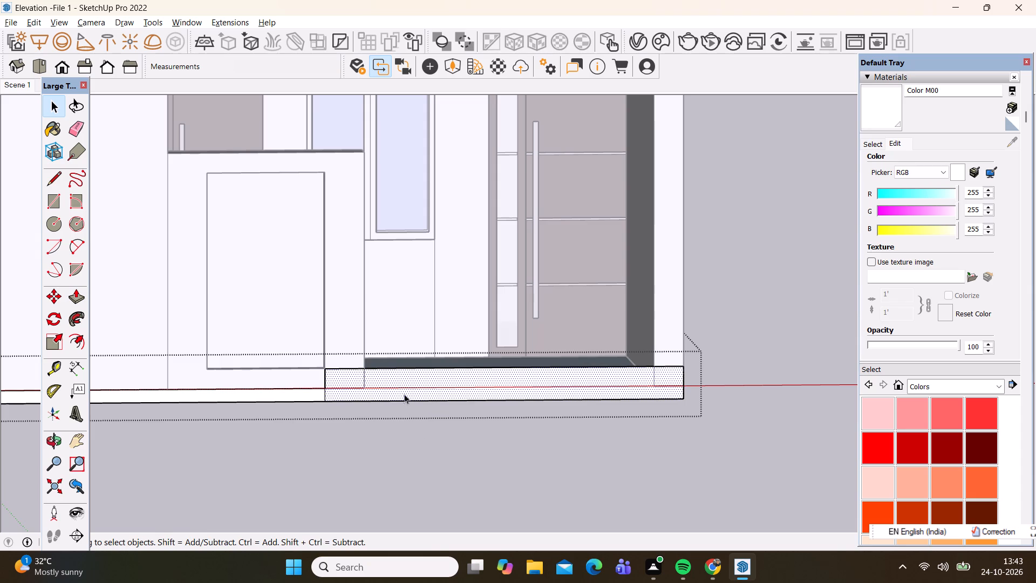
key(p)
drag(402, 383, 411, 421)
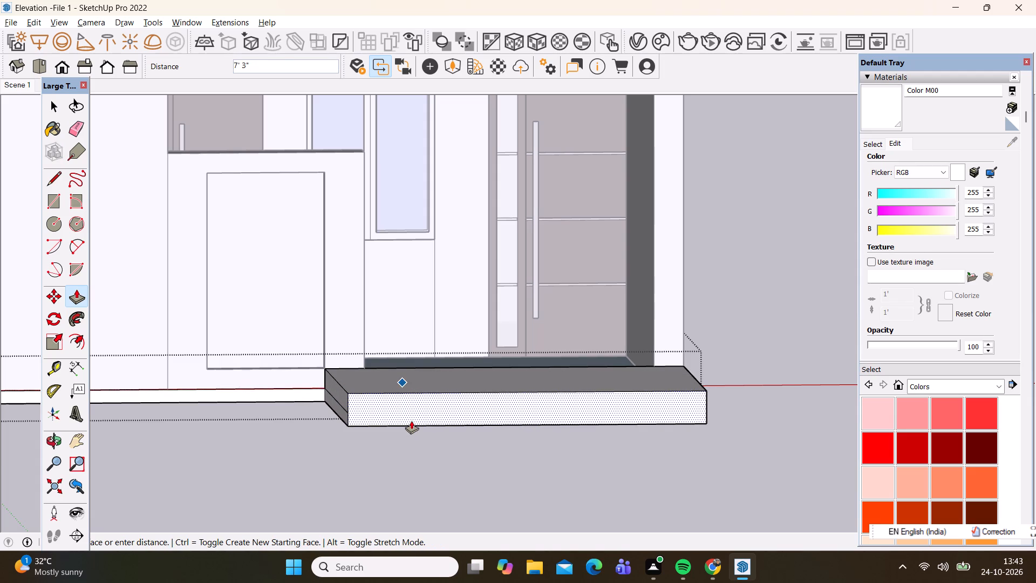
drag(411, 421, 412, 436)
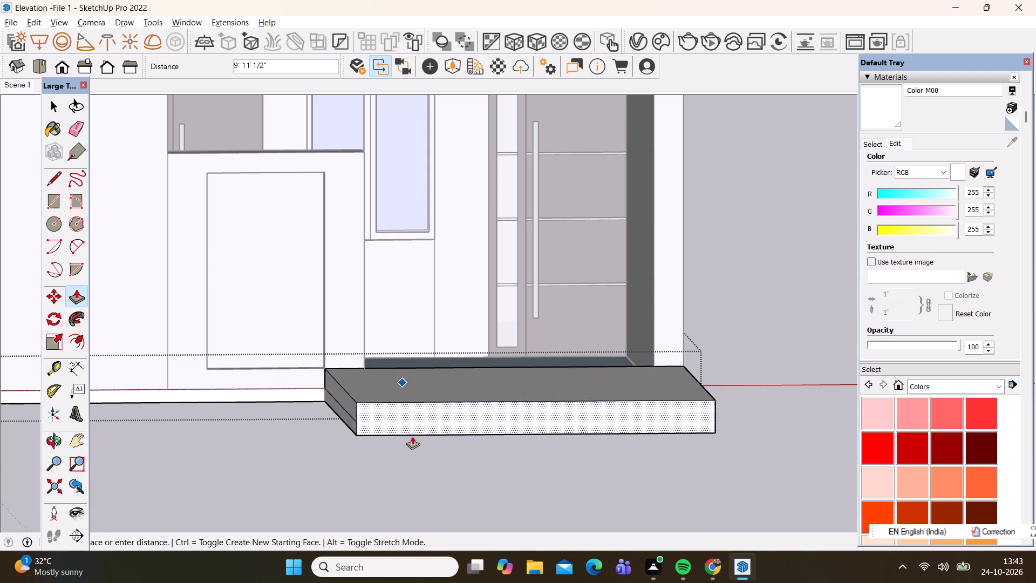
drag(412, 436, 408, 430)
key(space)
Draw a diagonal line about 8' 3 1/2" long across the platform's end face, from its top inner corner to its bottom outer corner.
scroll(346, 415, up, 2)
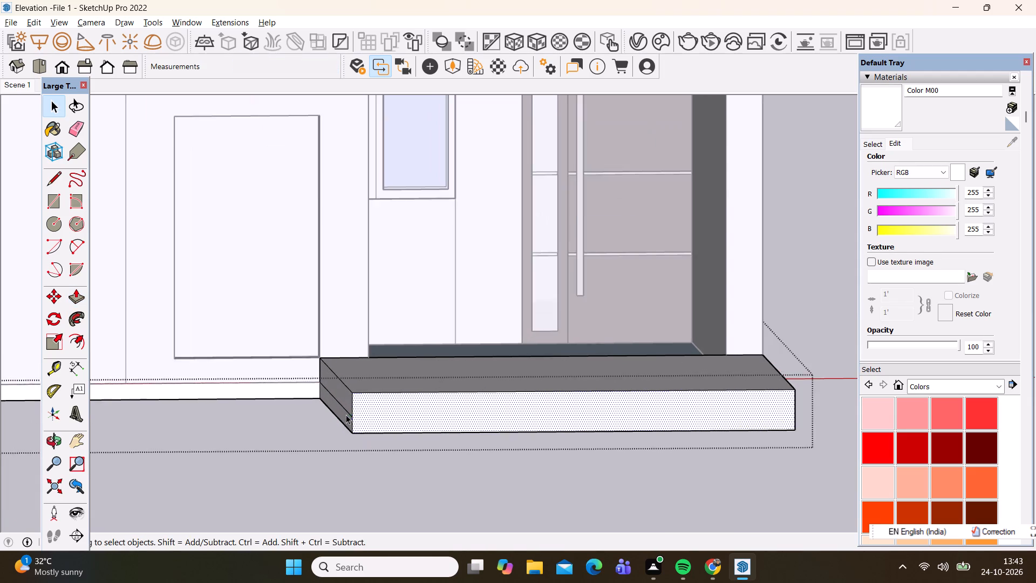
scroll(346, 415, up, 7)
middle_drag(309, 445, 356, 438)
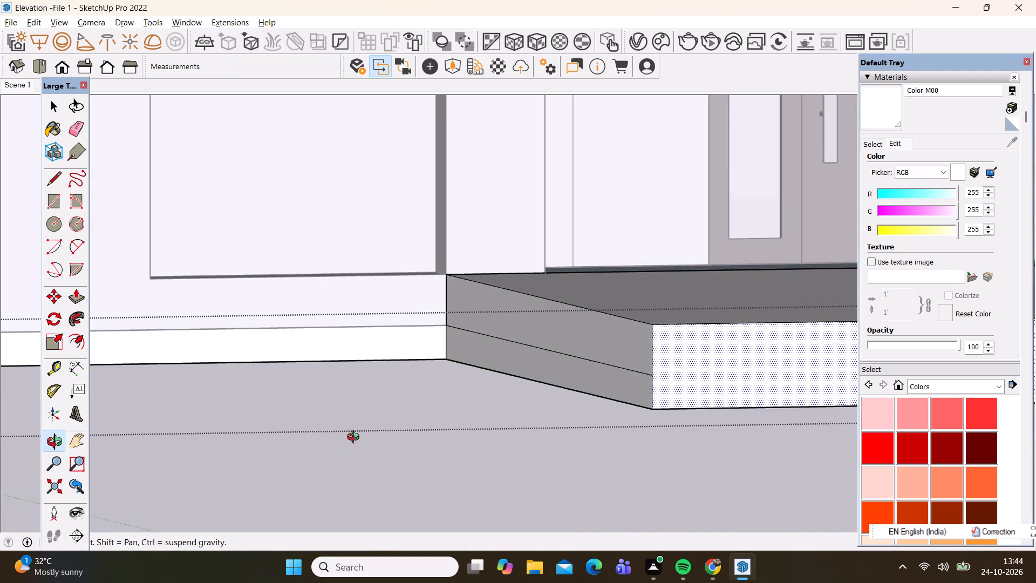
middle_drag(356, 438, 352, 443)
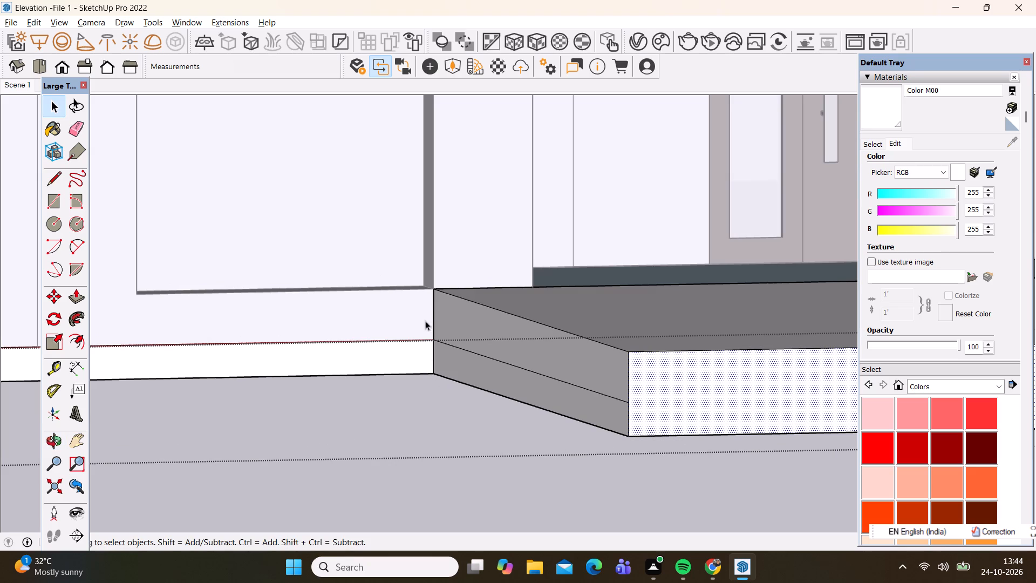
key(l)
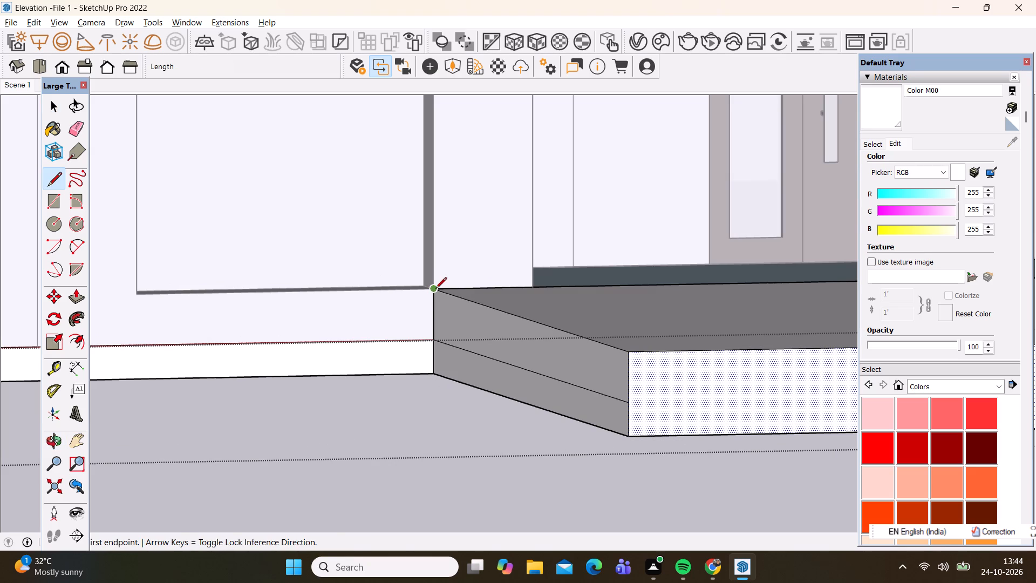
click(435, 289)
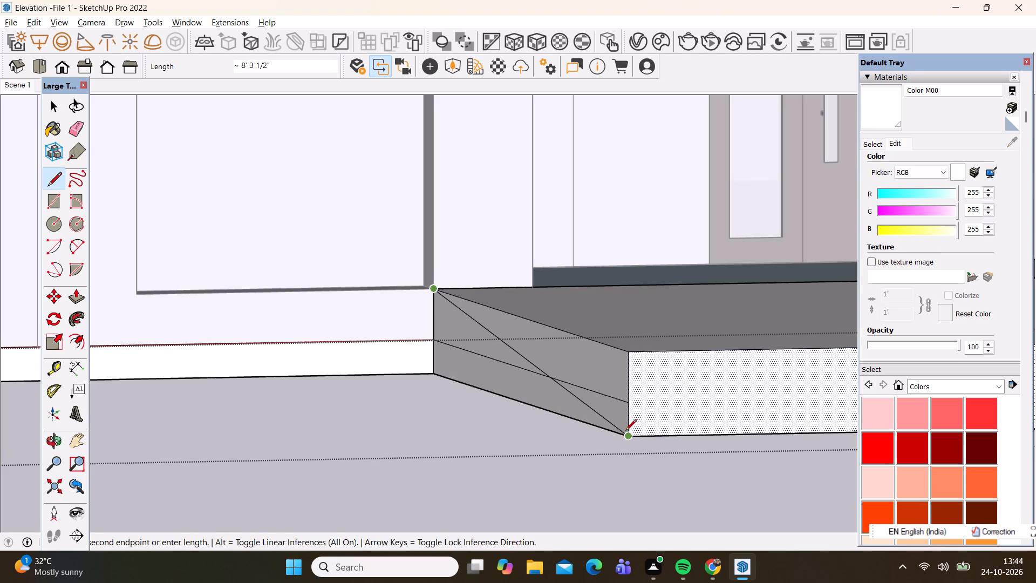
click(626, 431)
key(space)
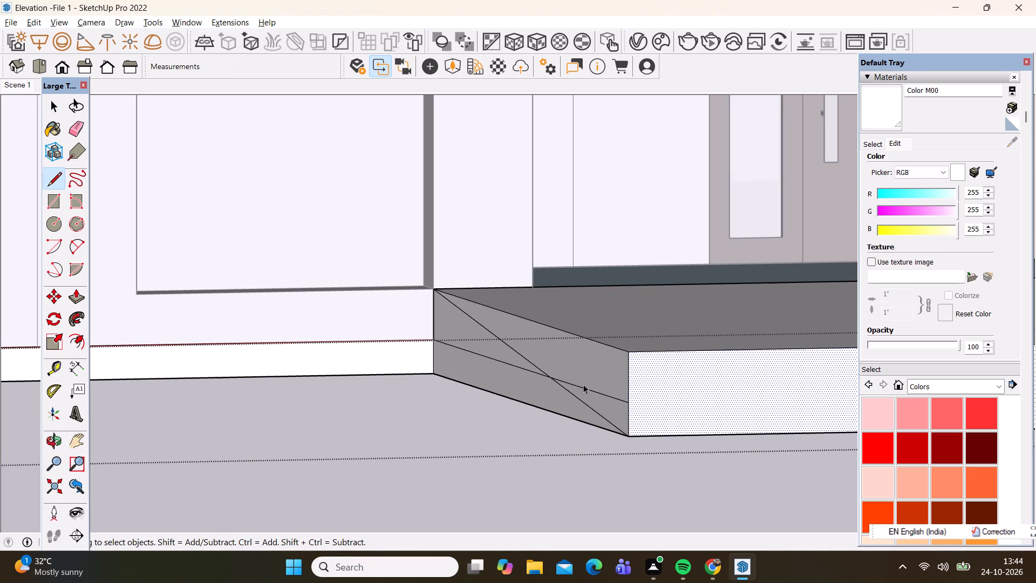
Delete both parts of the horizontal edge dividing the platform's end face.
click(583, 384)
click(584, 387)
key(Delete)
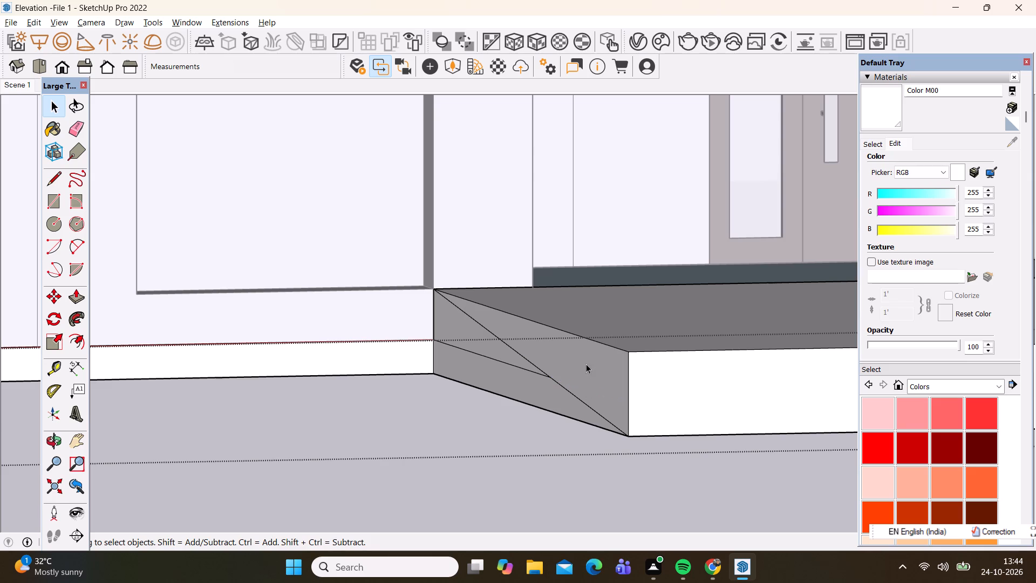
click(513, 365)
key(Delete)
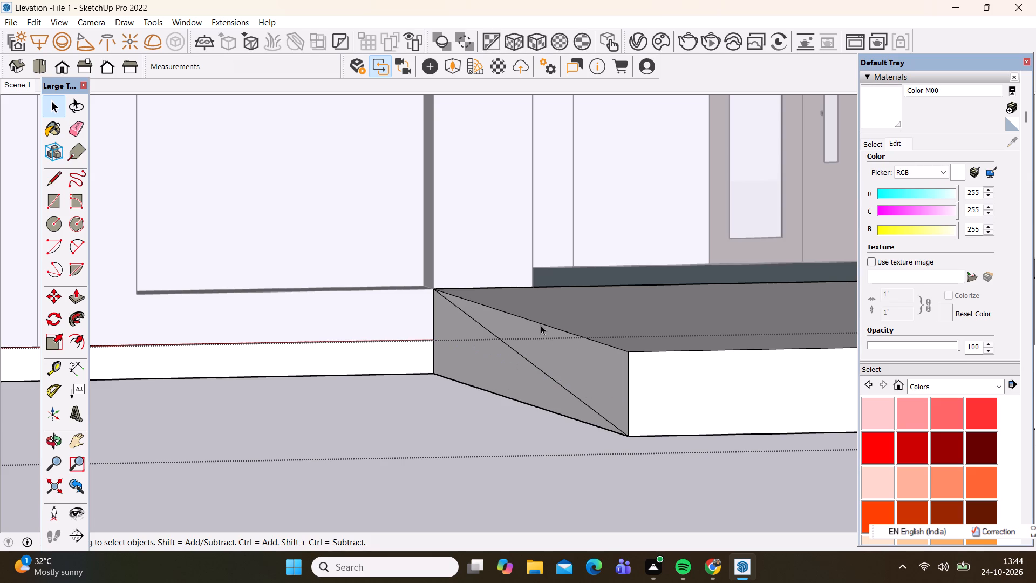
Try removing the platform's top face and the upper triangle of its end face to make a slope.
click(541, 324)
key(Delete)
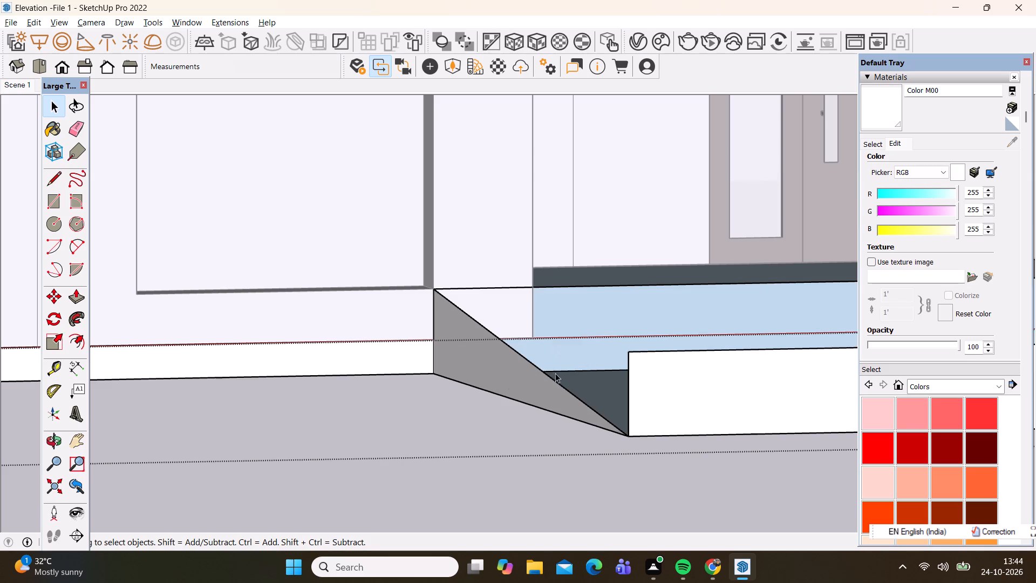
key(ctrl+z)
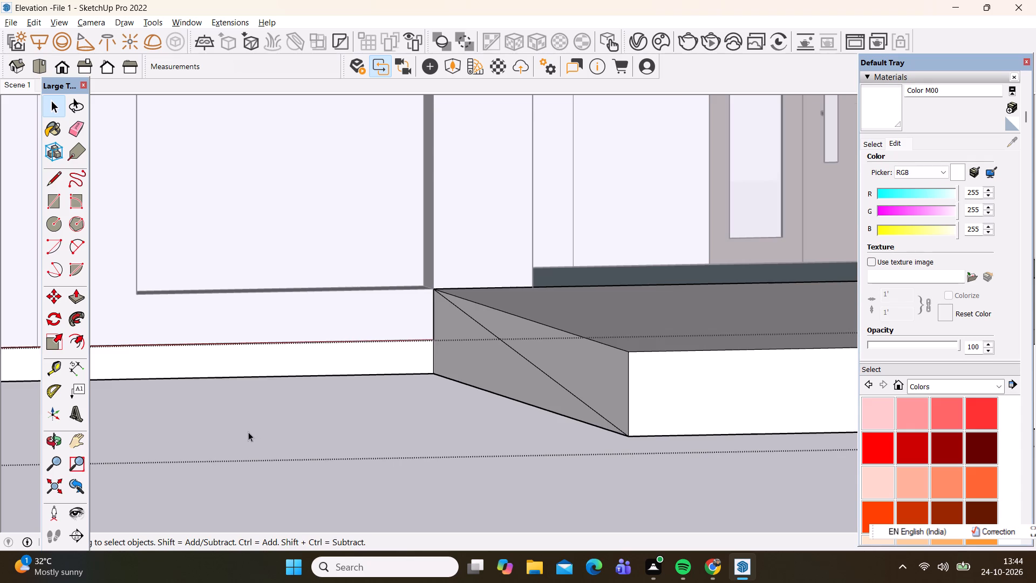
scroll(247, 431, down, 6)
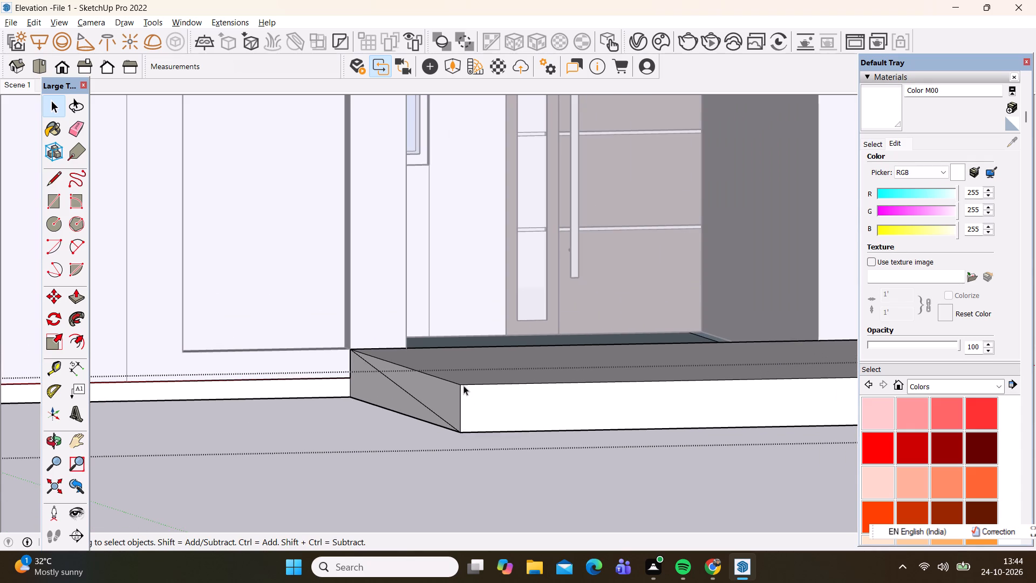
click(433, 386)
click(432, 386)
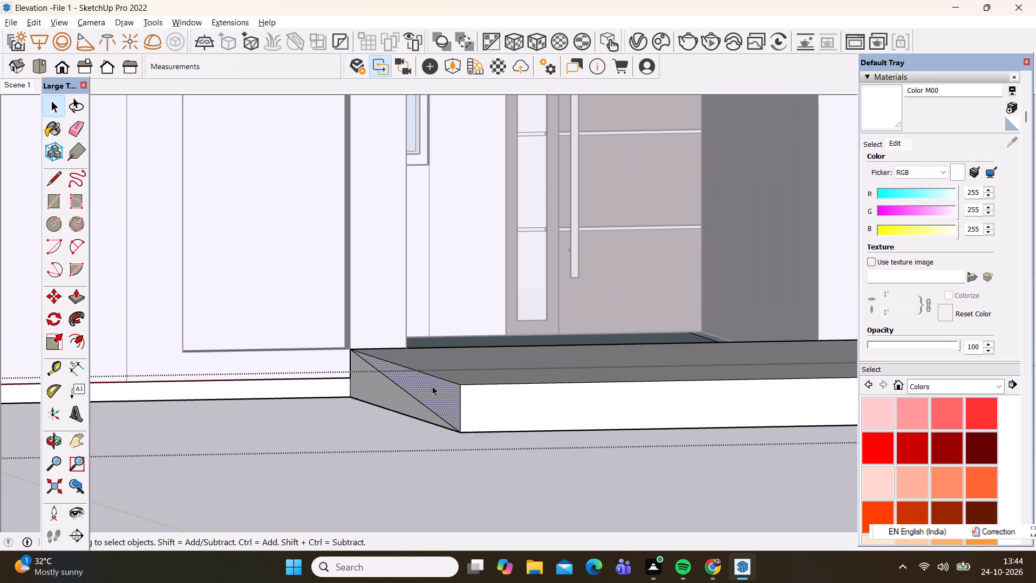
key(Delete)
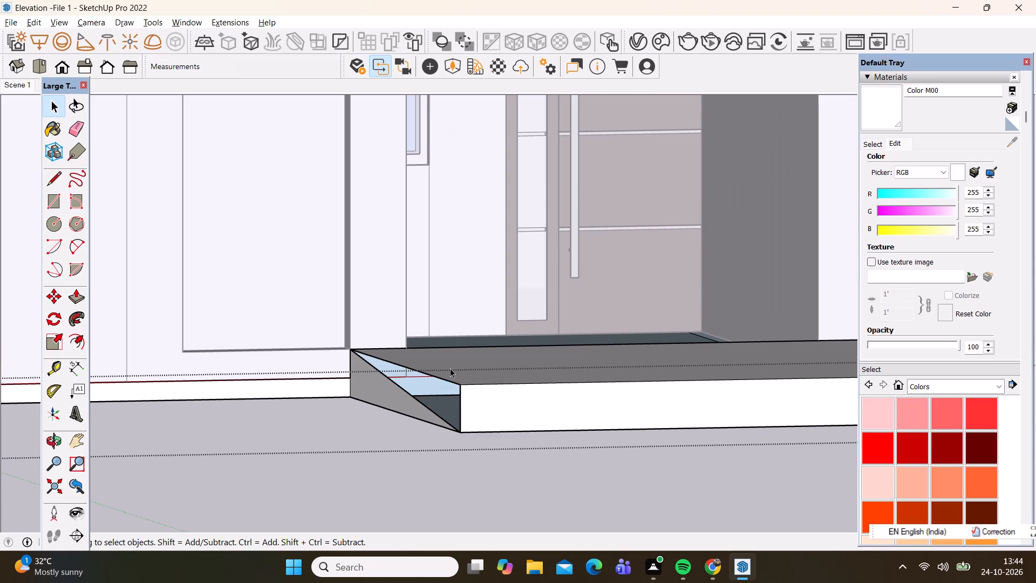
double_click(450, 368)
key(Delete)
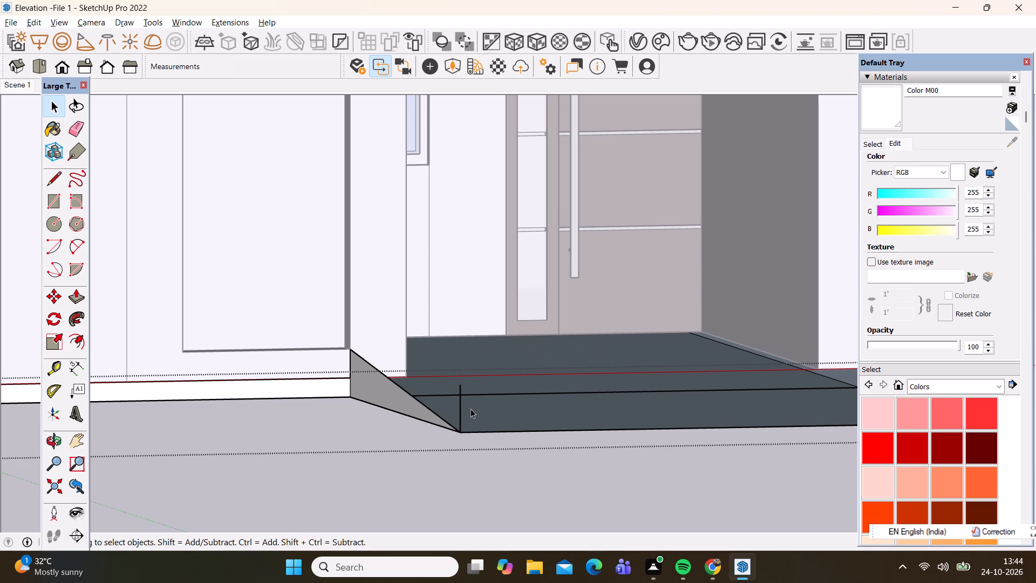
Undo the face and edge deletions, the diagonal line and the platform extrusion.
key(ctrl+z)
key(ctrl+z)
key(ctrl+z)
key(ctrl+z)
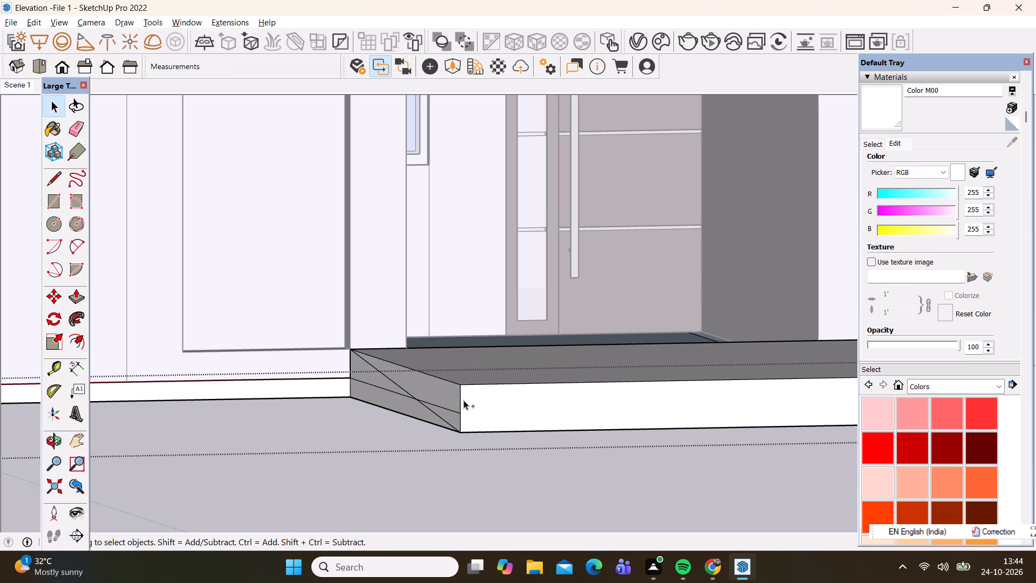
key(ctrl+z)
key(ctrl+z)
Copy the rectangular plinth face below the entrance, with its edges, about 2' 2" outward from the facade.
scroll(268, 366, down, 3)
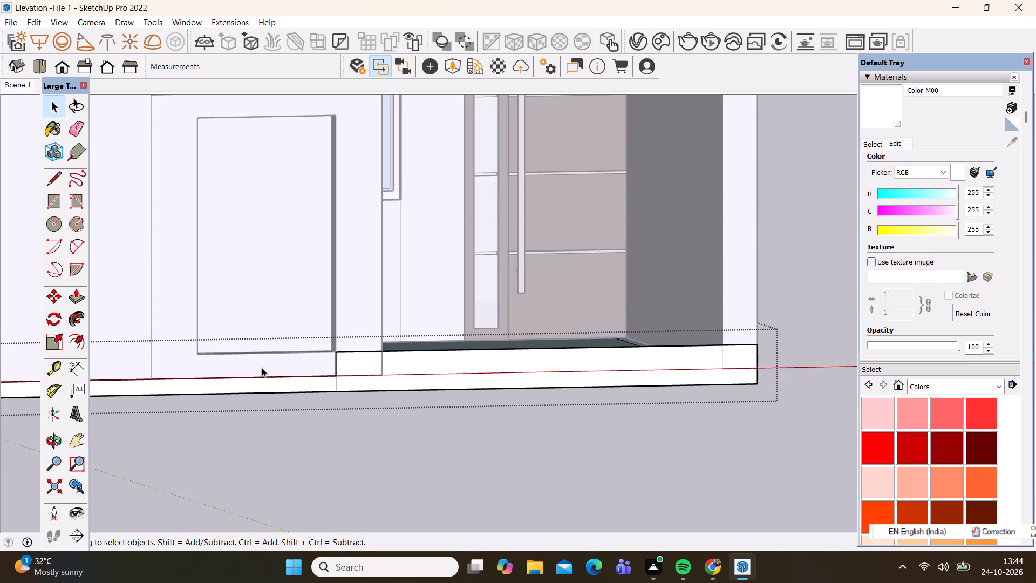
scroll(262, 368, down, 2)
scroll(455, 376, down, 1)
middle_drag(443, 400, 396, 445)
scroll(287, 413, up, 5)
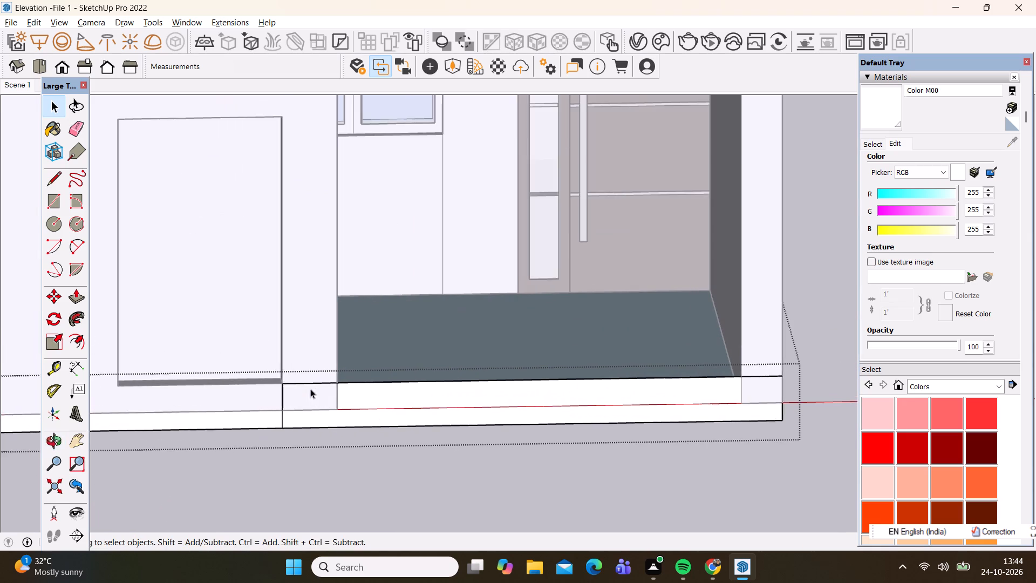
scroll(310, 404, up, 2)
click(342, 421)
double_click(342, 421)
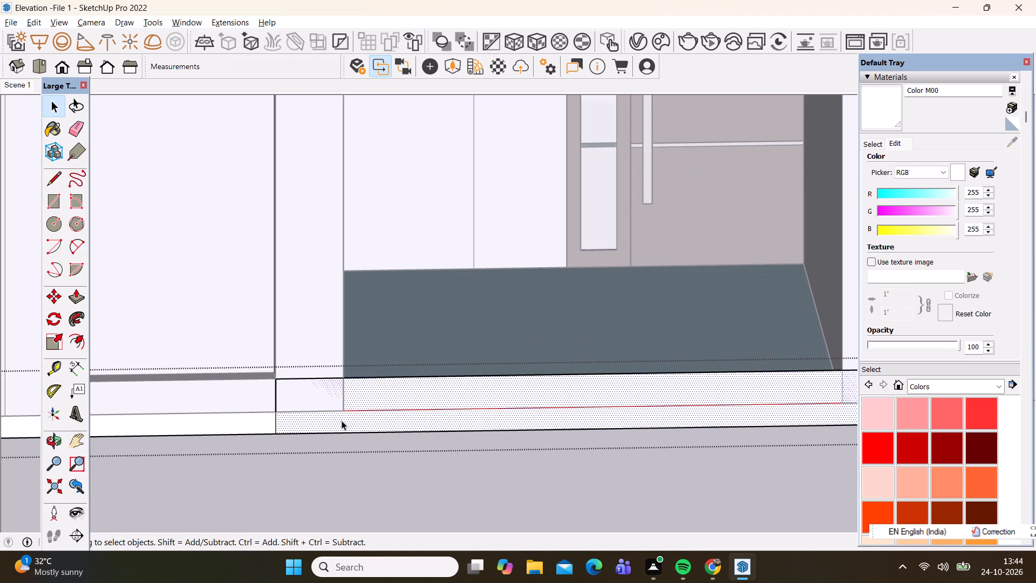
key(m)
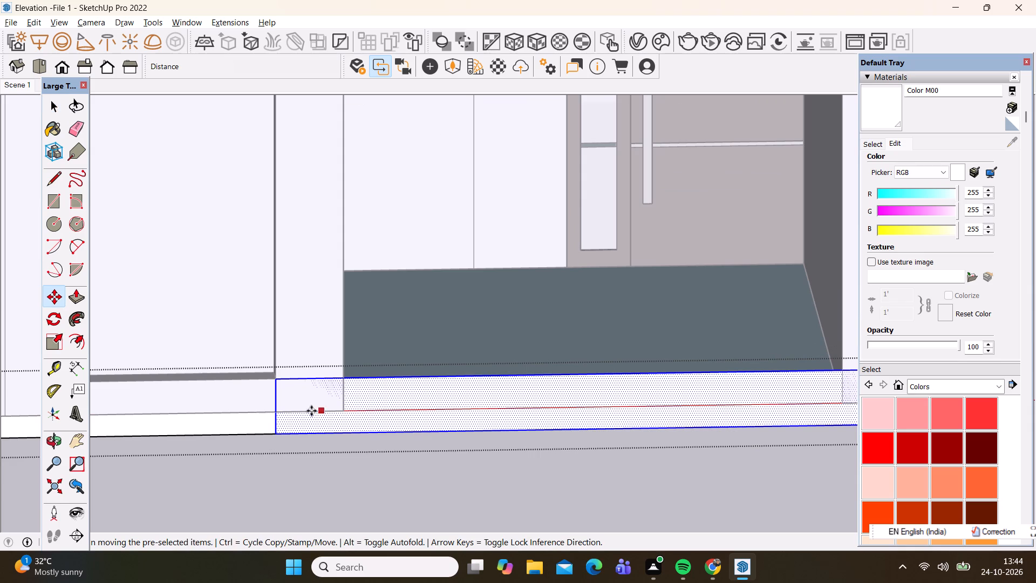
click(276, 433)
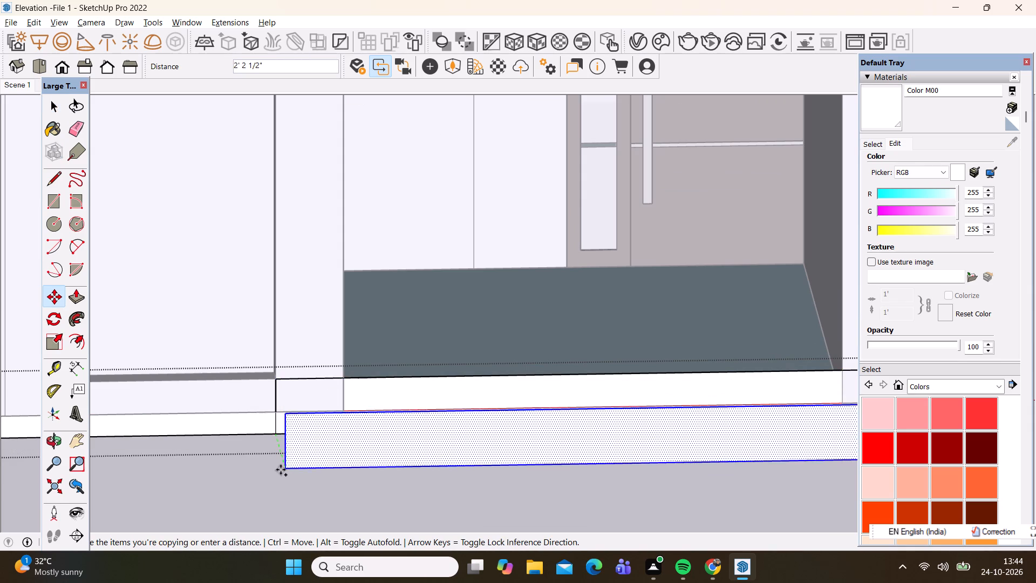
scroll(273, 458, down, 5)
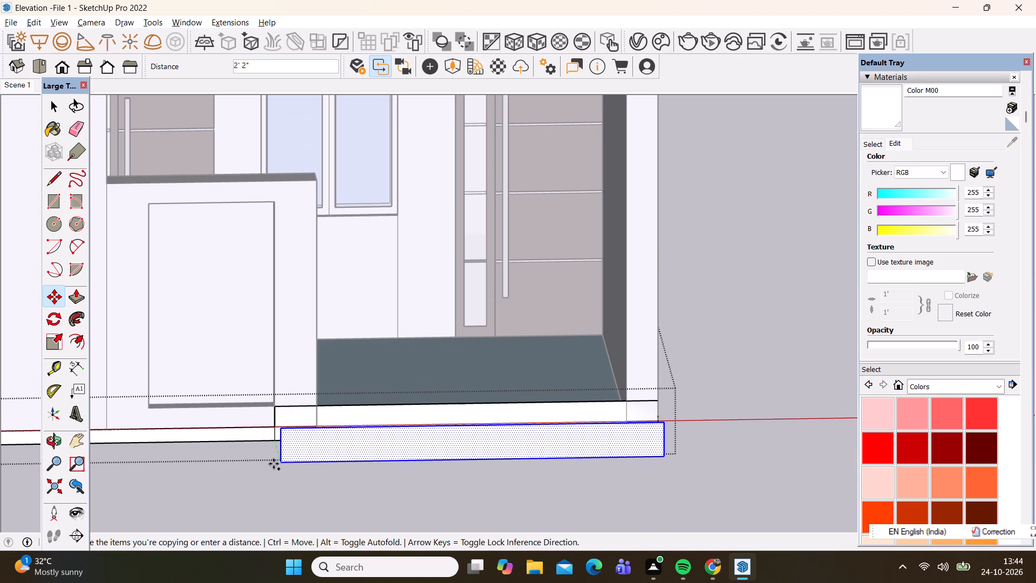
click(274, 464)
key(space)
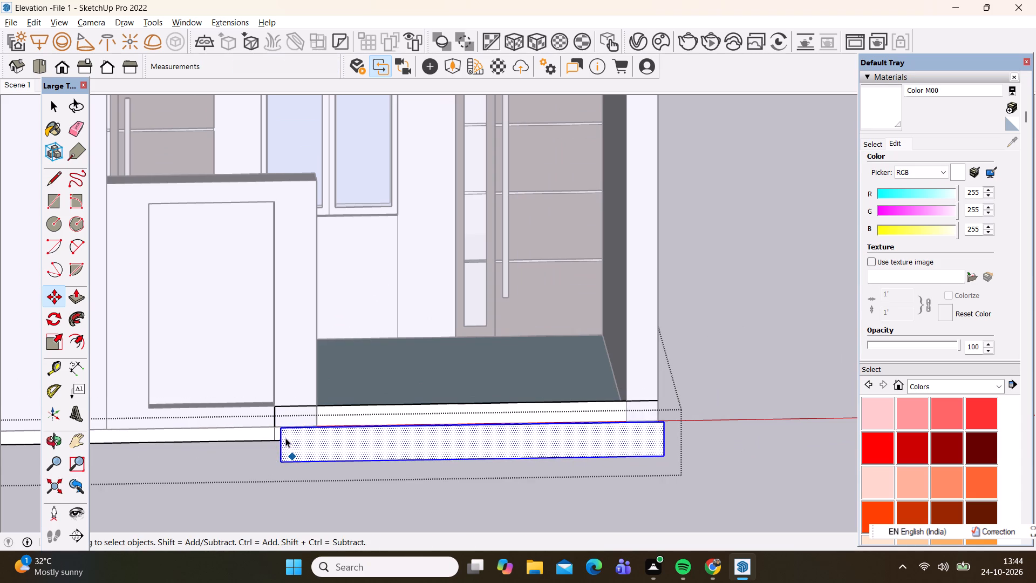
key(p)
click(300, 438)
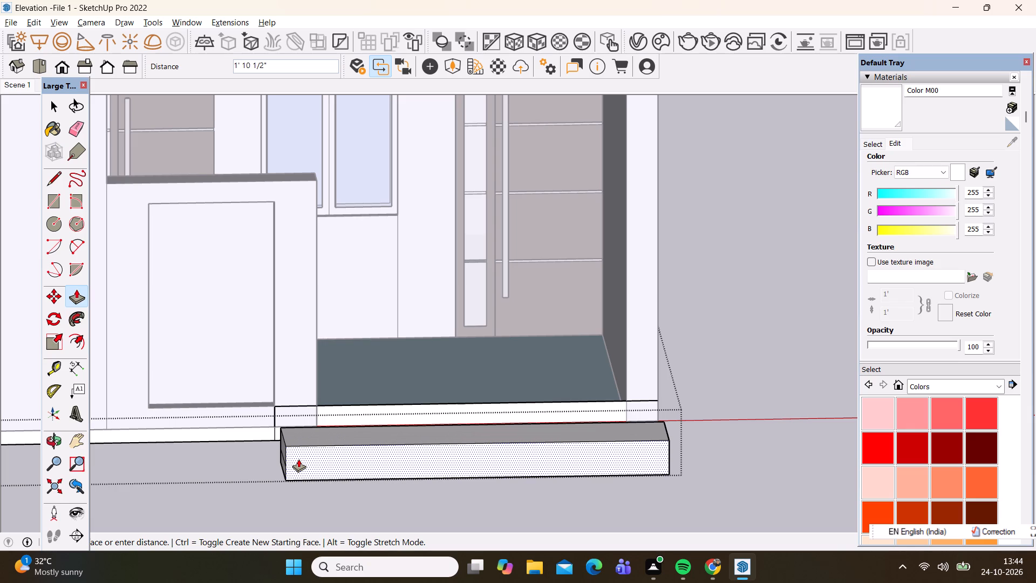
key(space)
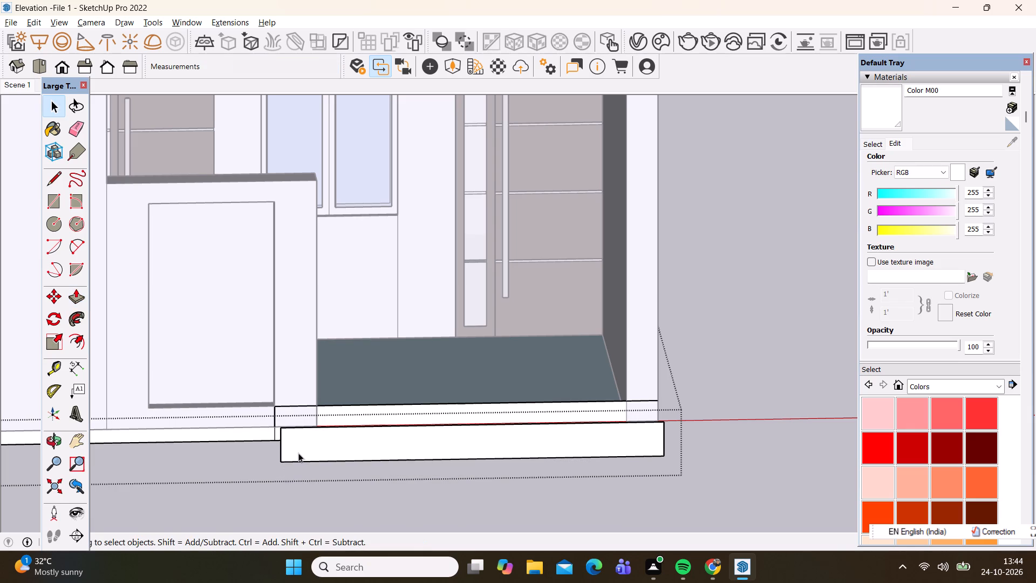
Push/Pull the copied rectangle outward slightly to form a shallow bar in front of the entrance.
scroll(278, 439, up, 5)
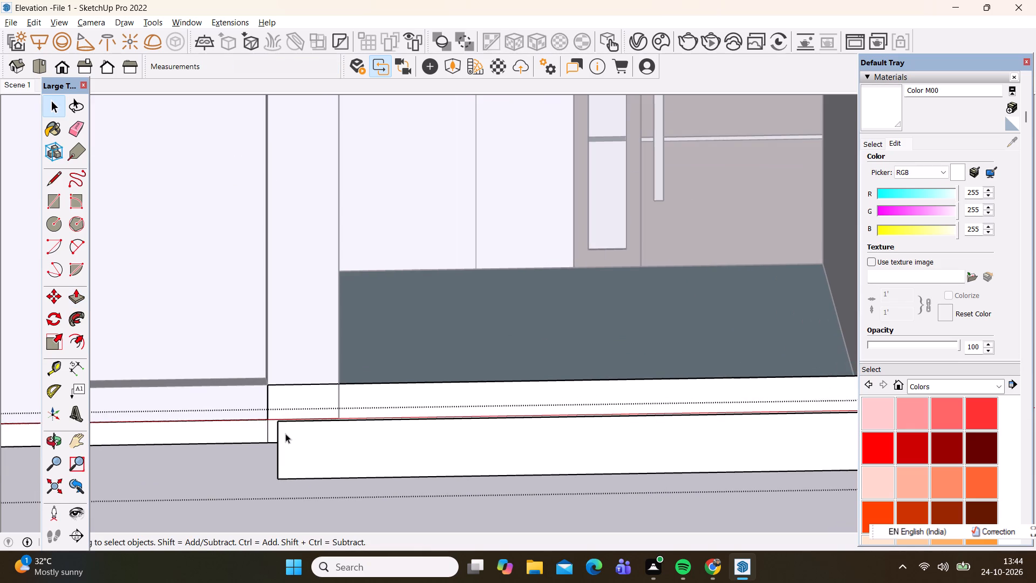
key(p)
click(299, 443)
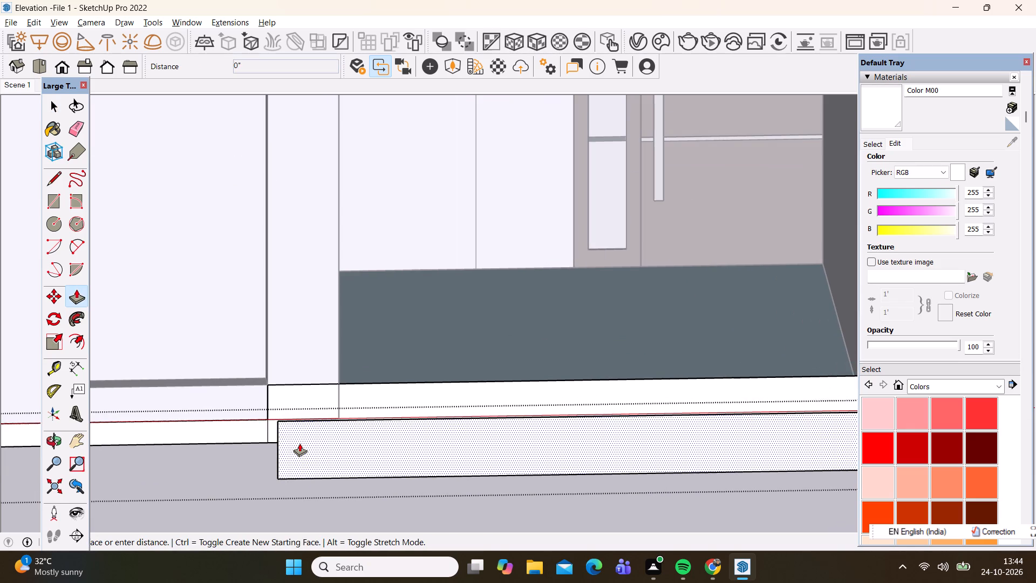
click(300, 452)
key(space)
Delete the short horizontal edge dividing the bar's end face.
middle_drag(263, 465, 372, 476)
scroll(312, 475, down, 1)
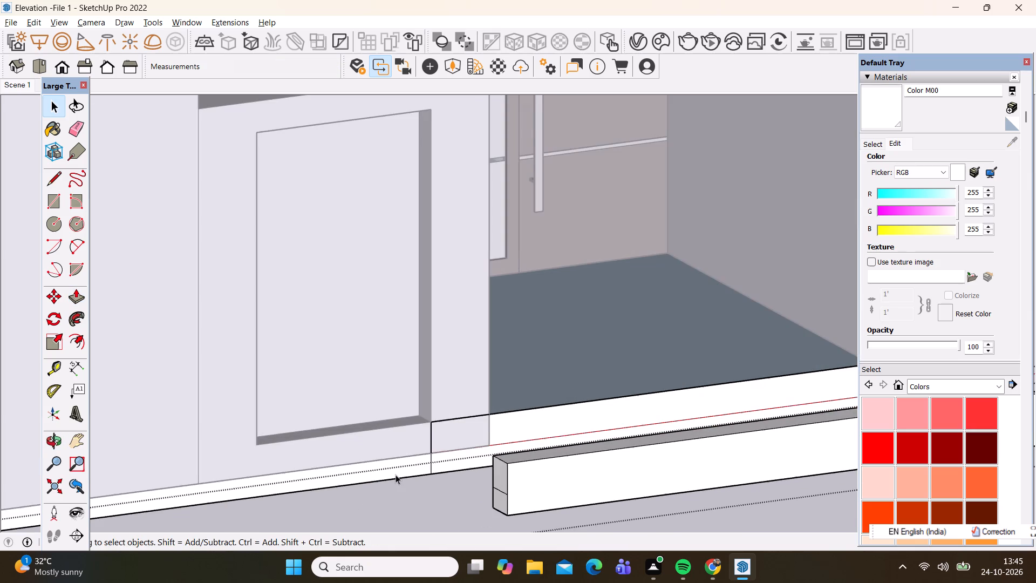
scroll(553, 499, up, 3)
click(485, 487)
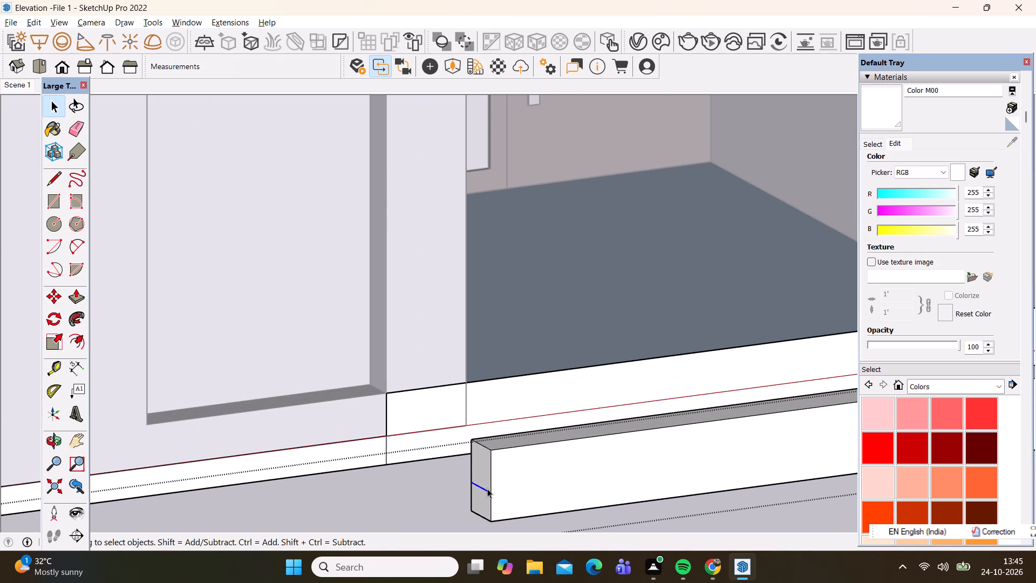
key(Delete)
Draw two lines of about 8" on the bar's end face, joining its top and bottom inner corners to one point on the outer edge.
key(l)
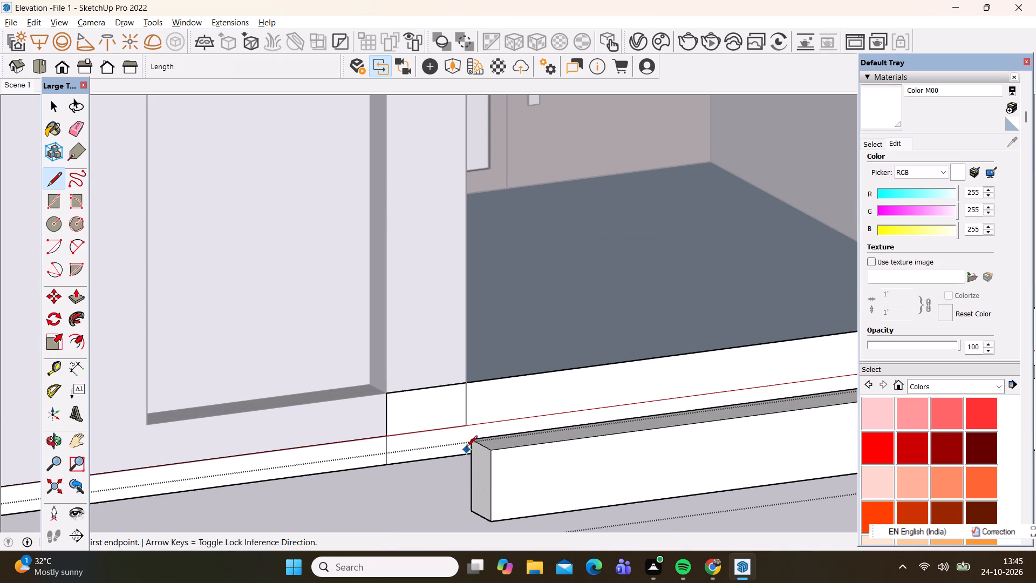
click(470, 442)
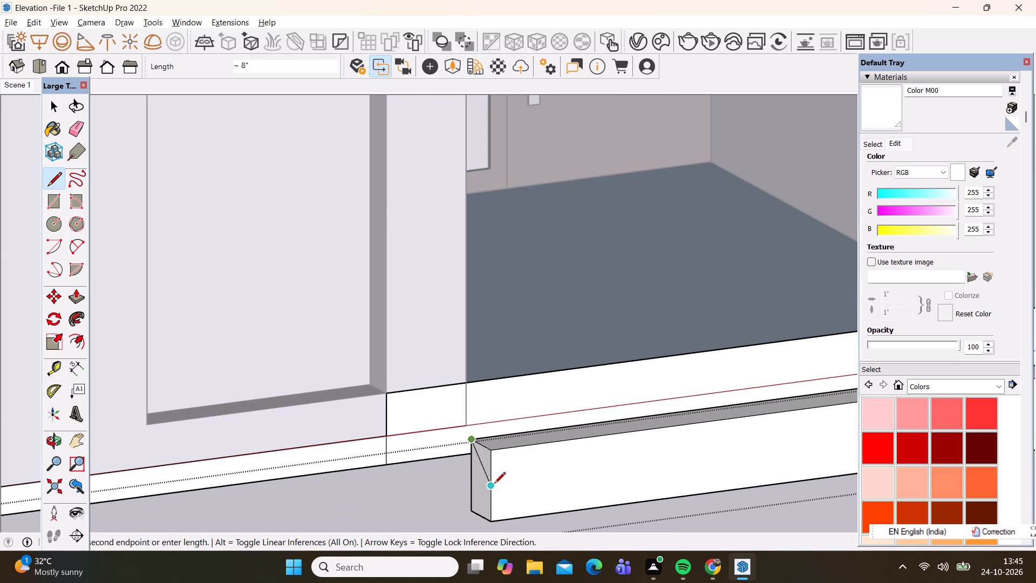
click(494, 484)
click(471, 512)
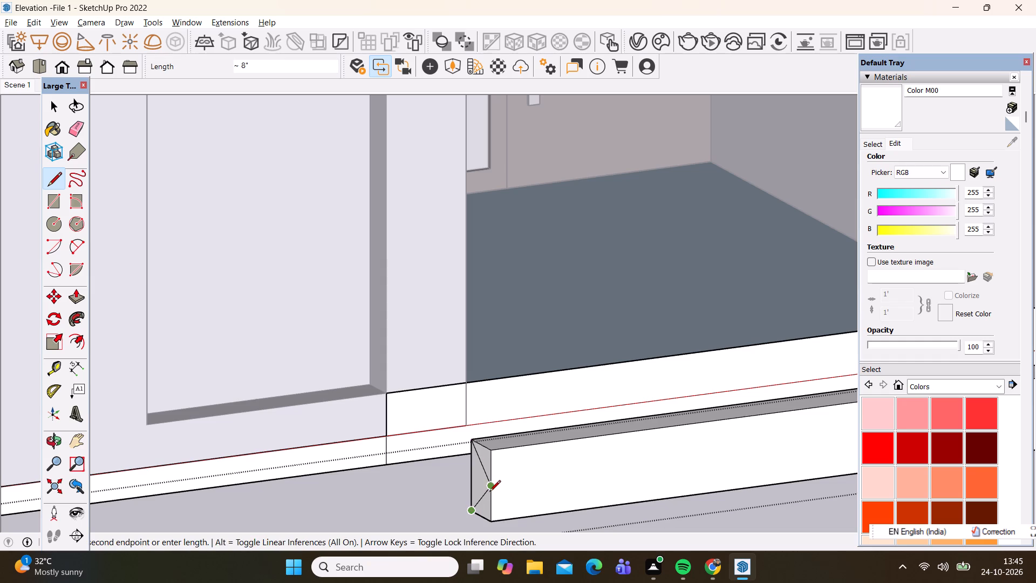
click(490, 490)
key(space)
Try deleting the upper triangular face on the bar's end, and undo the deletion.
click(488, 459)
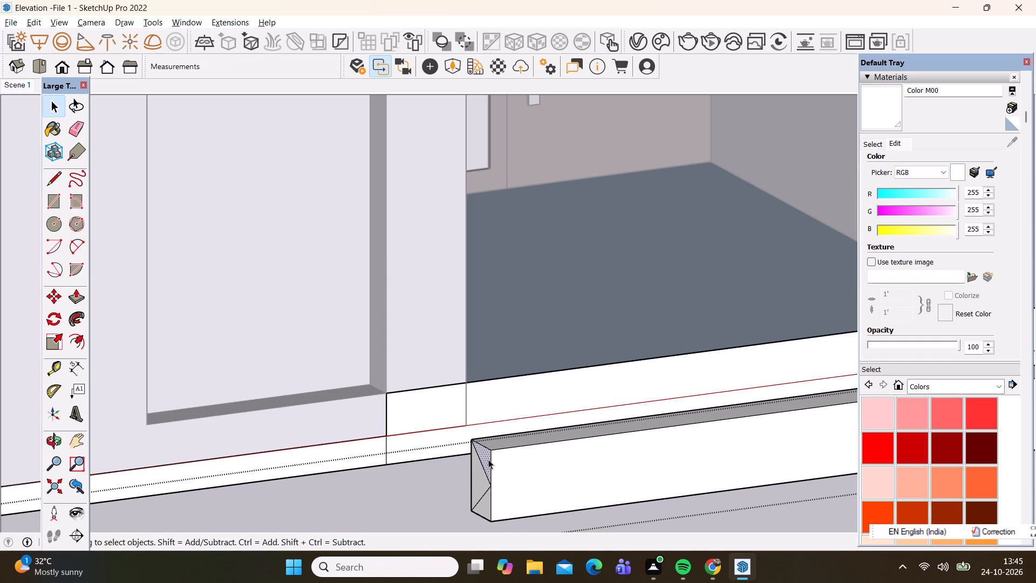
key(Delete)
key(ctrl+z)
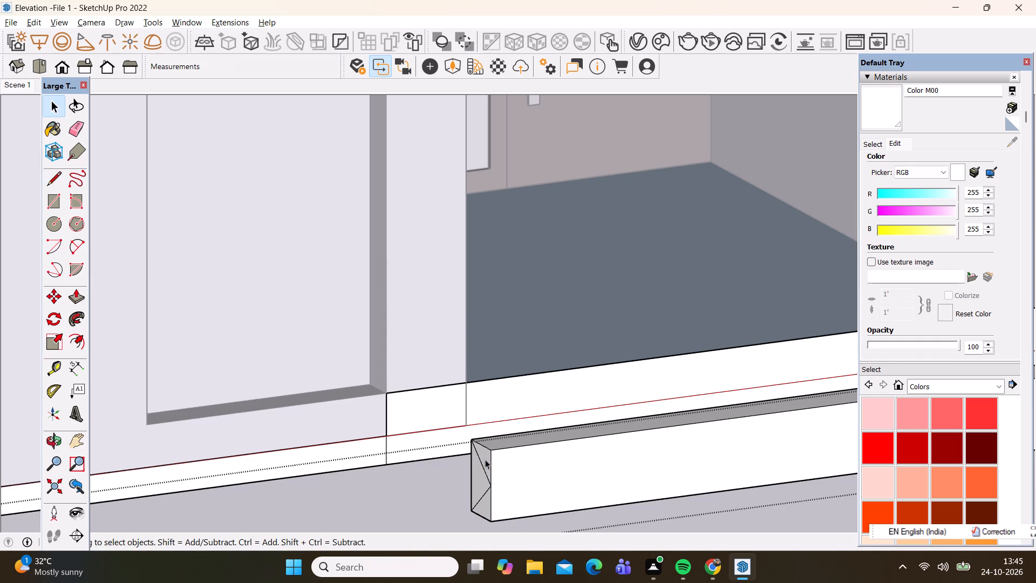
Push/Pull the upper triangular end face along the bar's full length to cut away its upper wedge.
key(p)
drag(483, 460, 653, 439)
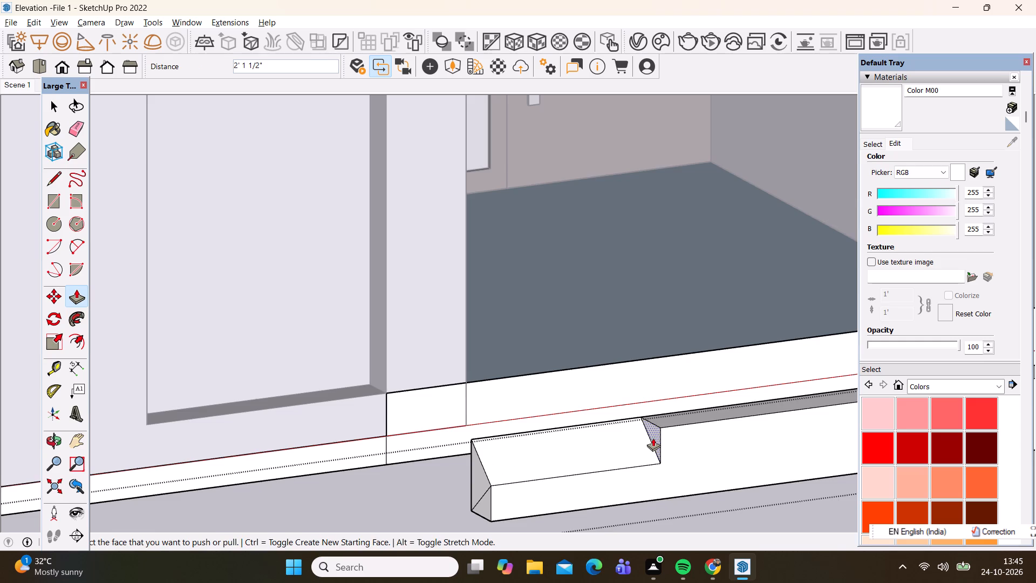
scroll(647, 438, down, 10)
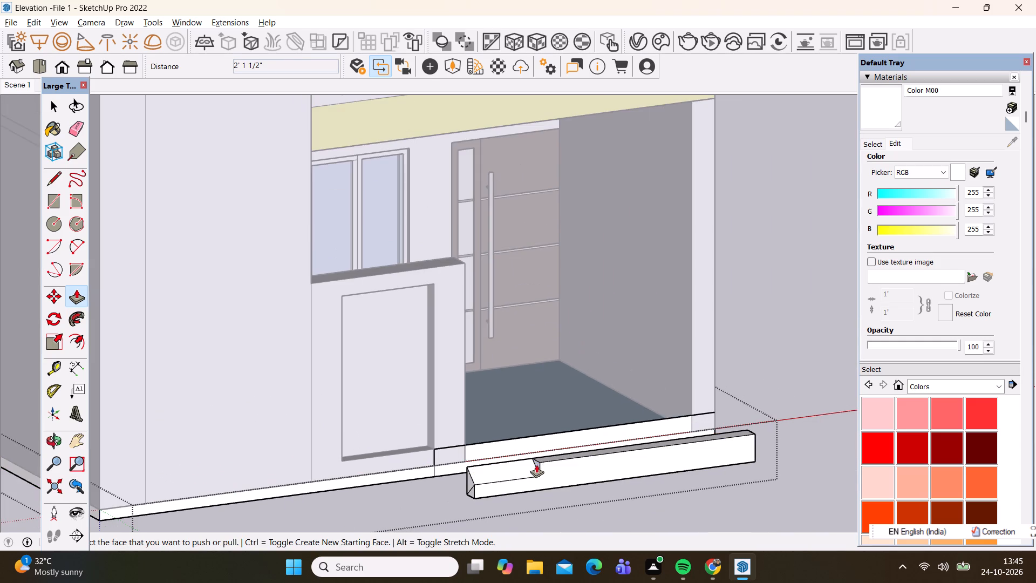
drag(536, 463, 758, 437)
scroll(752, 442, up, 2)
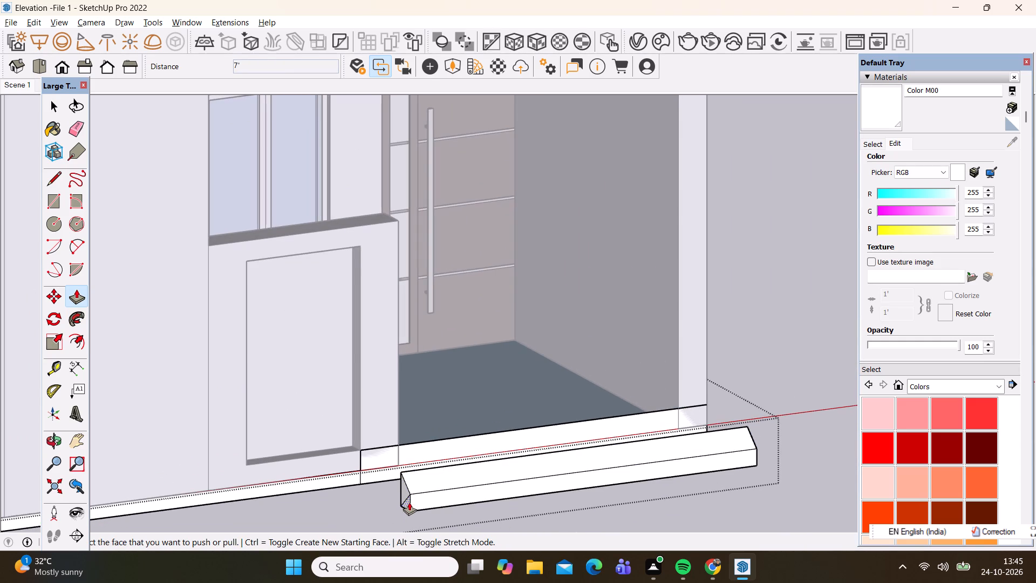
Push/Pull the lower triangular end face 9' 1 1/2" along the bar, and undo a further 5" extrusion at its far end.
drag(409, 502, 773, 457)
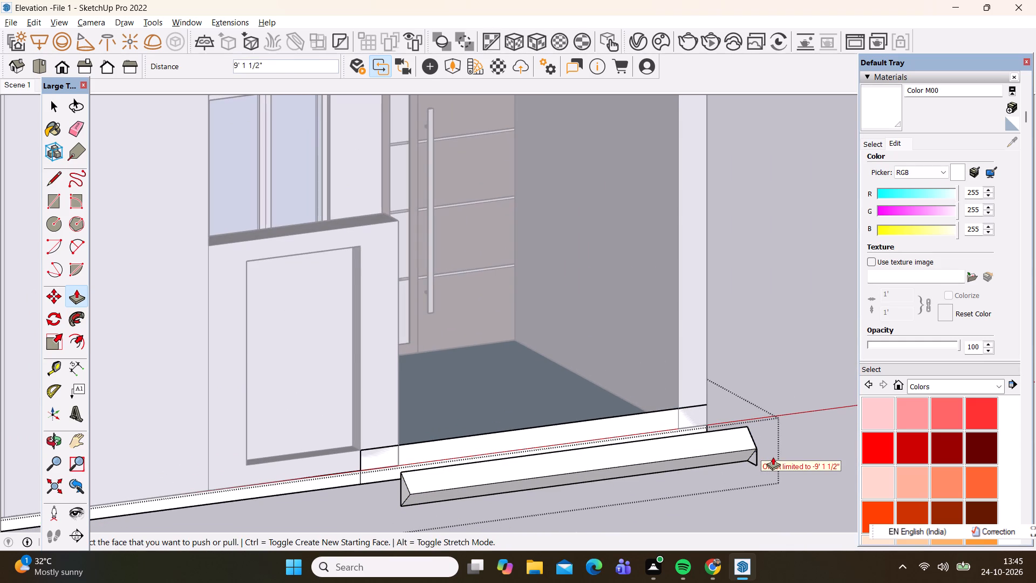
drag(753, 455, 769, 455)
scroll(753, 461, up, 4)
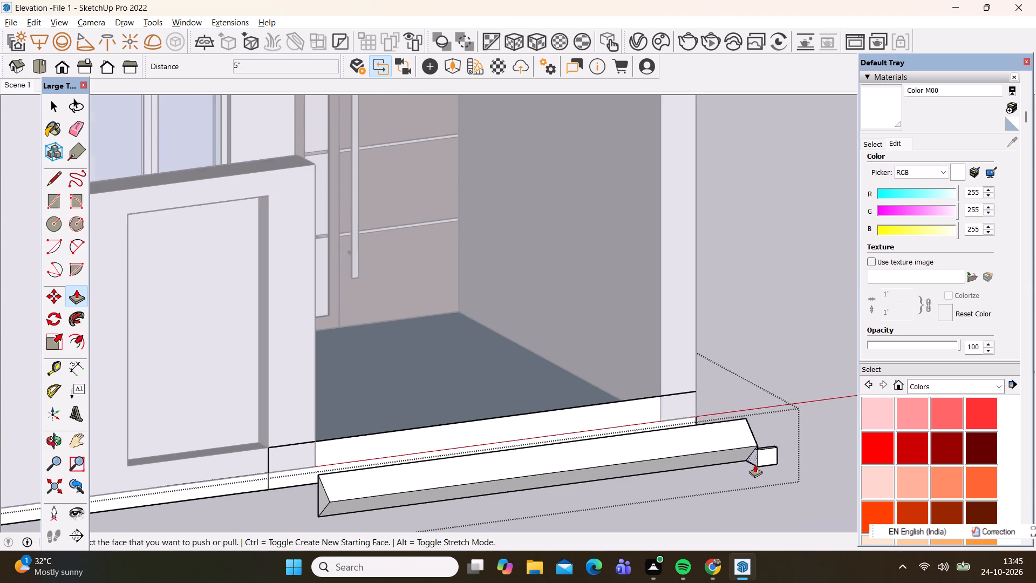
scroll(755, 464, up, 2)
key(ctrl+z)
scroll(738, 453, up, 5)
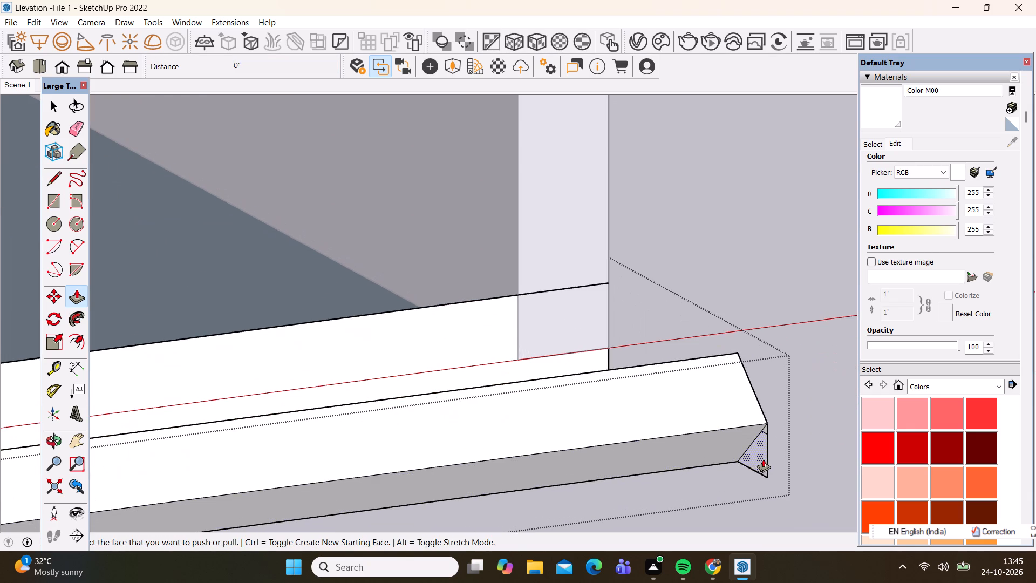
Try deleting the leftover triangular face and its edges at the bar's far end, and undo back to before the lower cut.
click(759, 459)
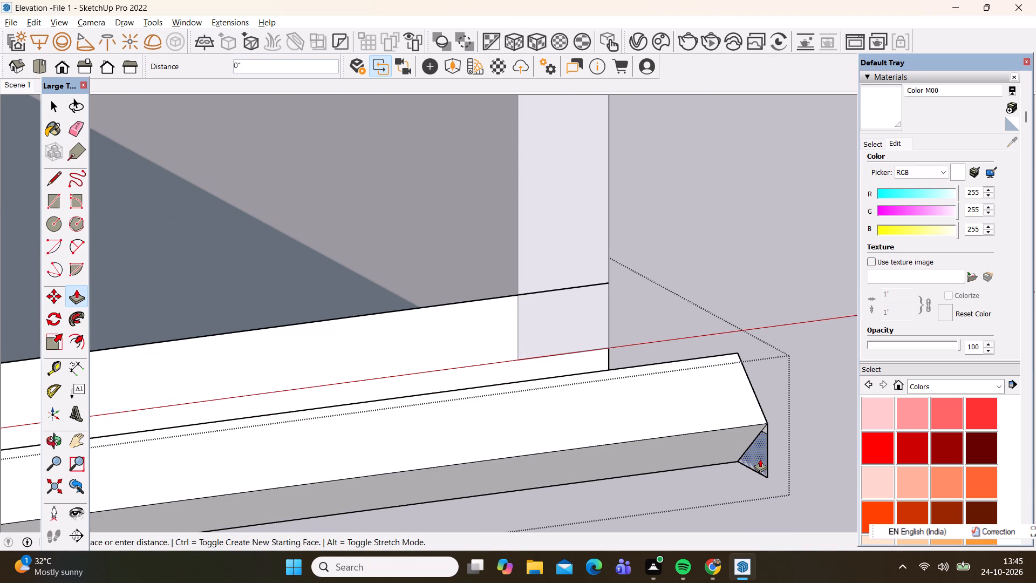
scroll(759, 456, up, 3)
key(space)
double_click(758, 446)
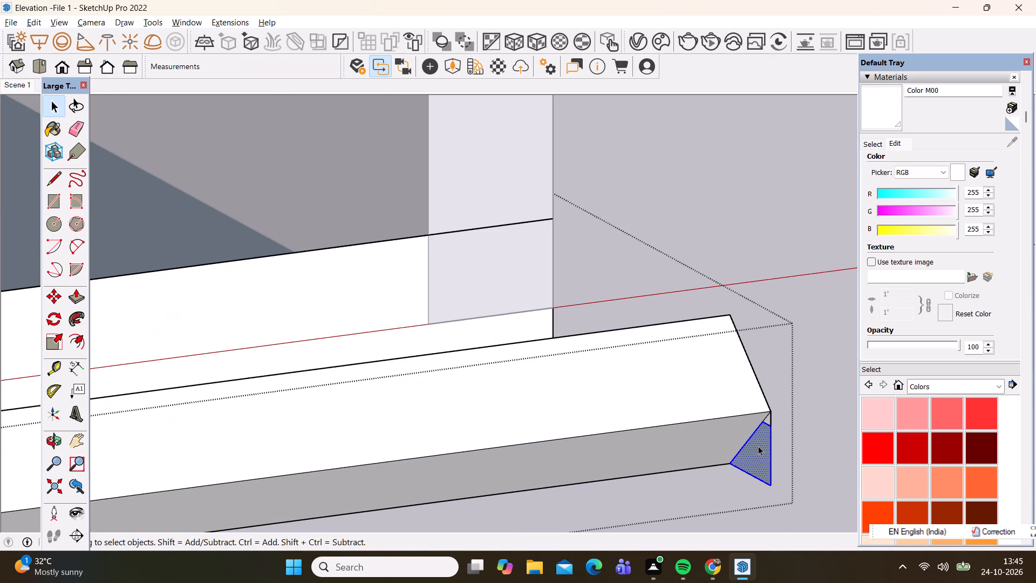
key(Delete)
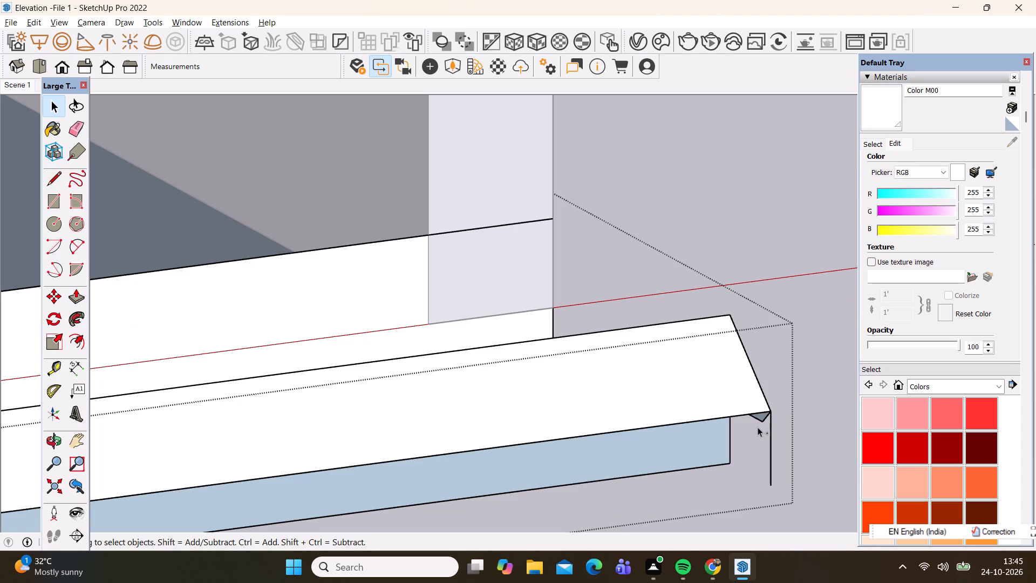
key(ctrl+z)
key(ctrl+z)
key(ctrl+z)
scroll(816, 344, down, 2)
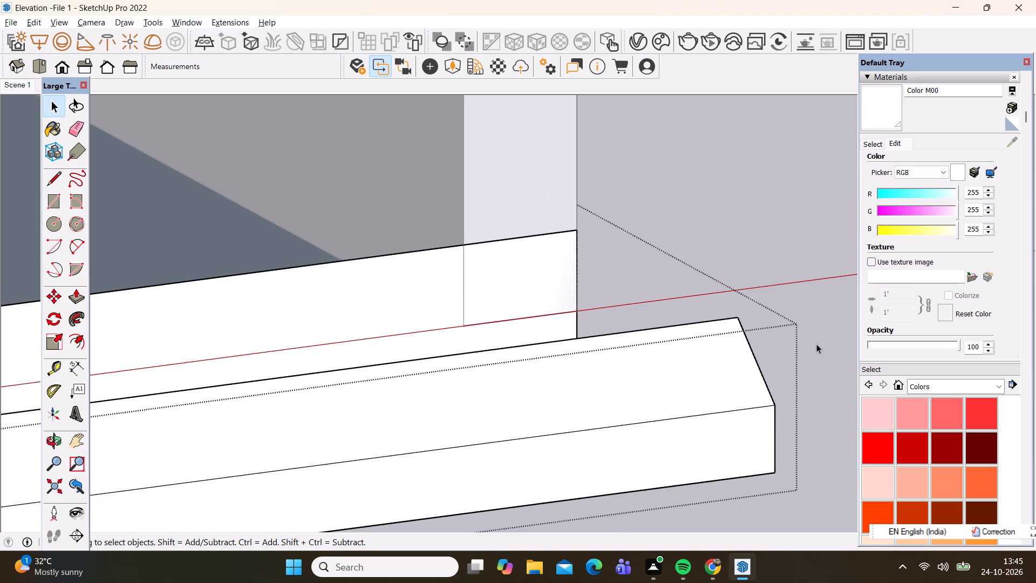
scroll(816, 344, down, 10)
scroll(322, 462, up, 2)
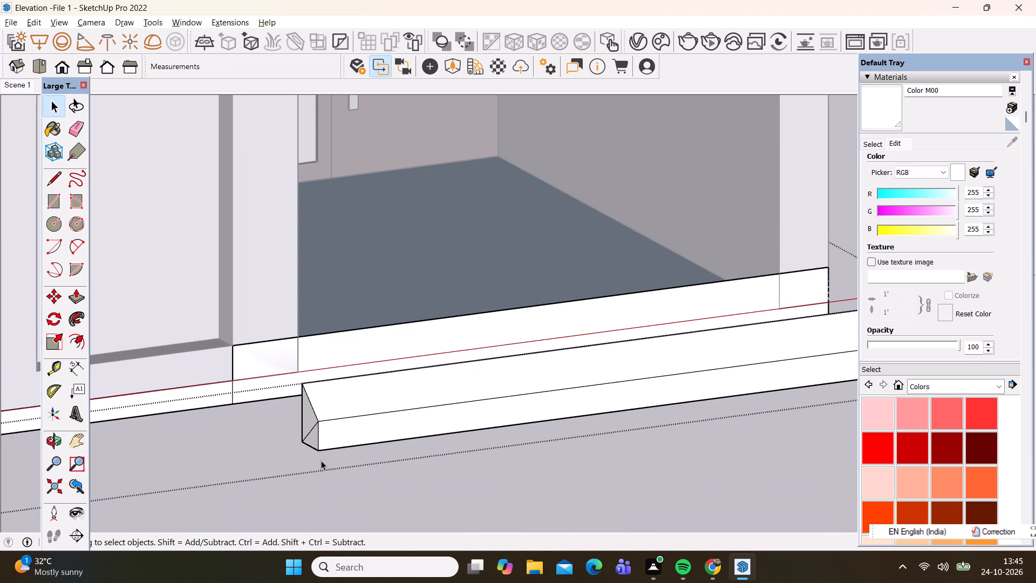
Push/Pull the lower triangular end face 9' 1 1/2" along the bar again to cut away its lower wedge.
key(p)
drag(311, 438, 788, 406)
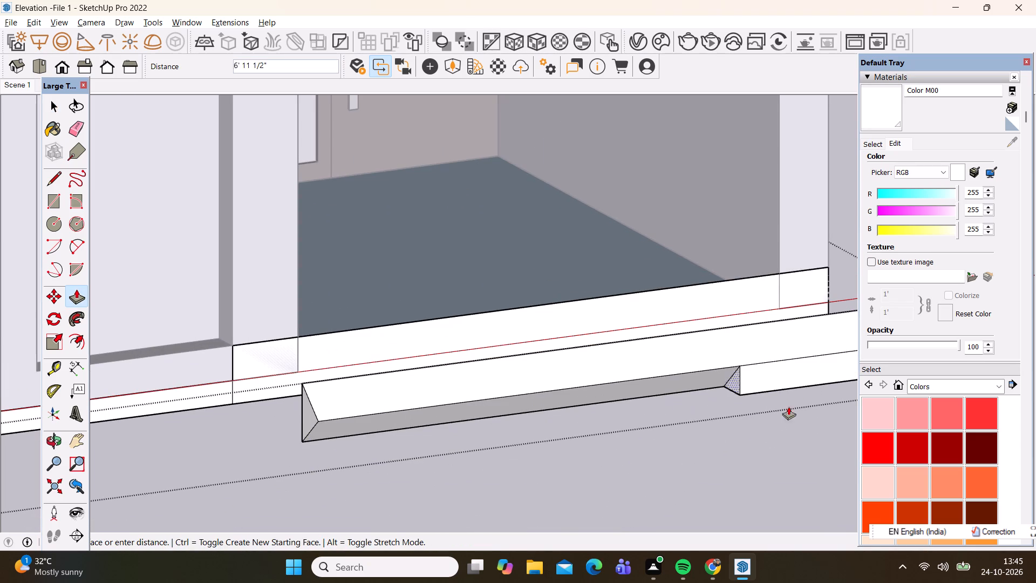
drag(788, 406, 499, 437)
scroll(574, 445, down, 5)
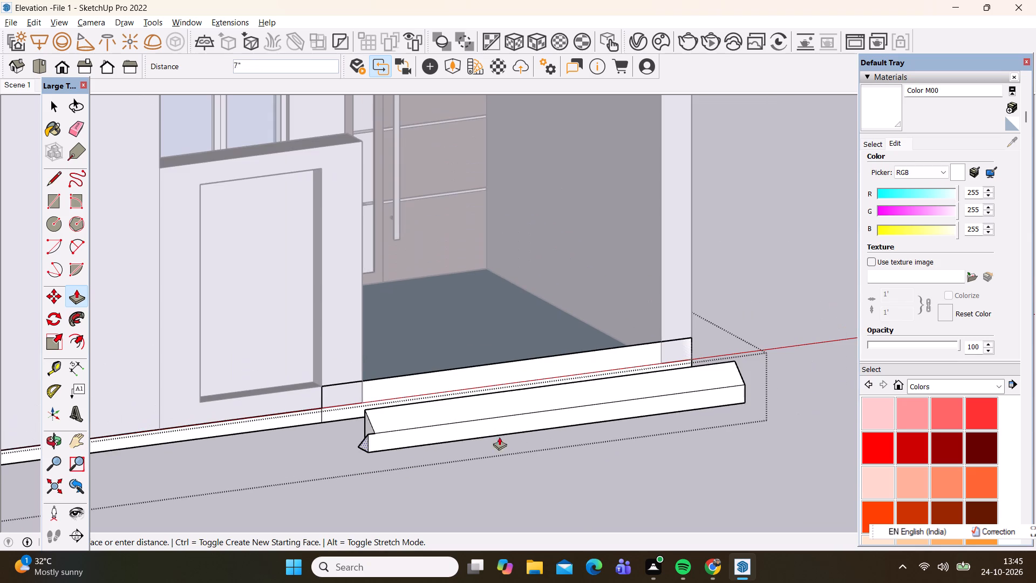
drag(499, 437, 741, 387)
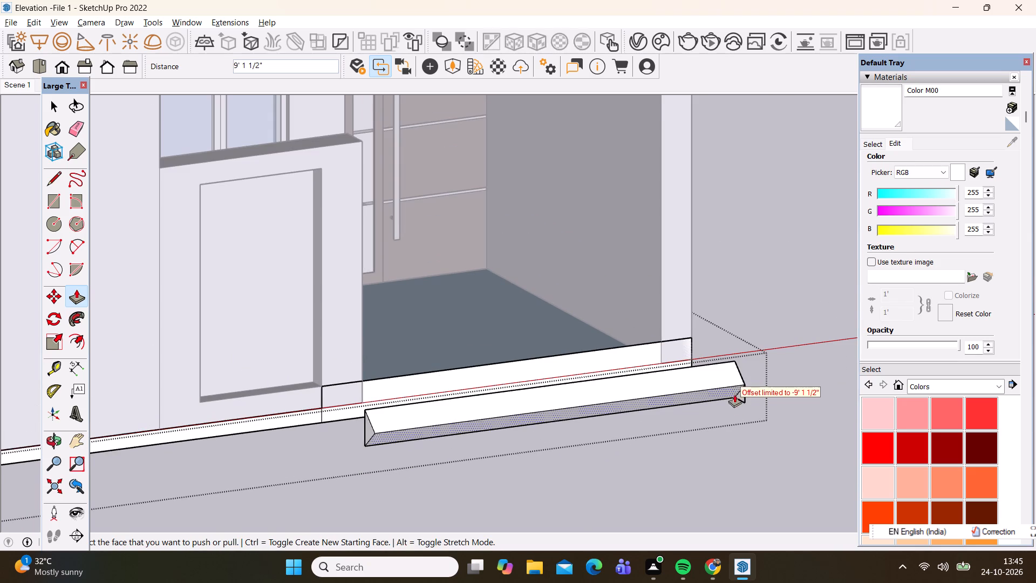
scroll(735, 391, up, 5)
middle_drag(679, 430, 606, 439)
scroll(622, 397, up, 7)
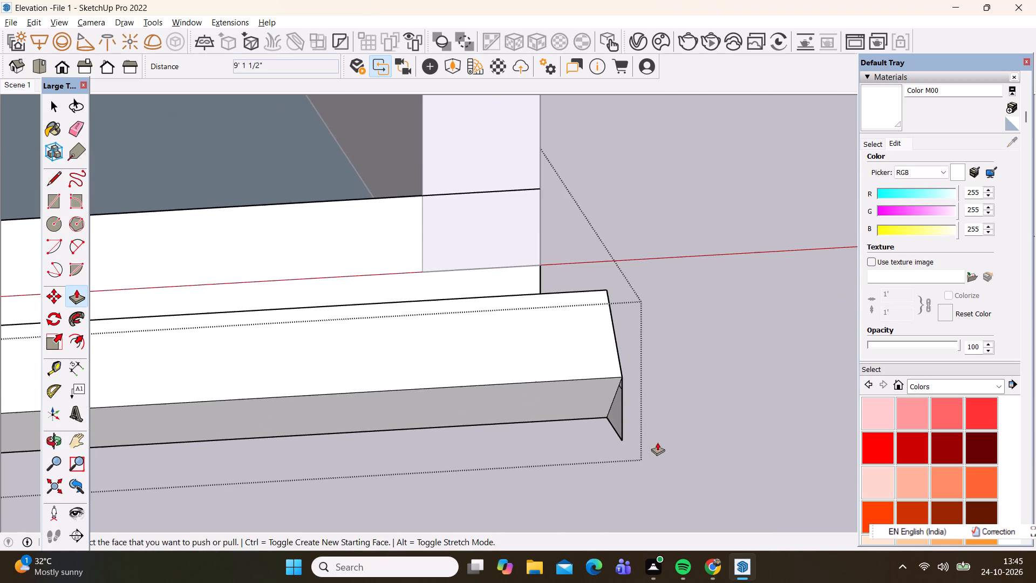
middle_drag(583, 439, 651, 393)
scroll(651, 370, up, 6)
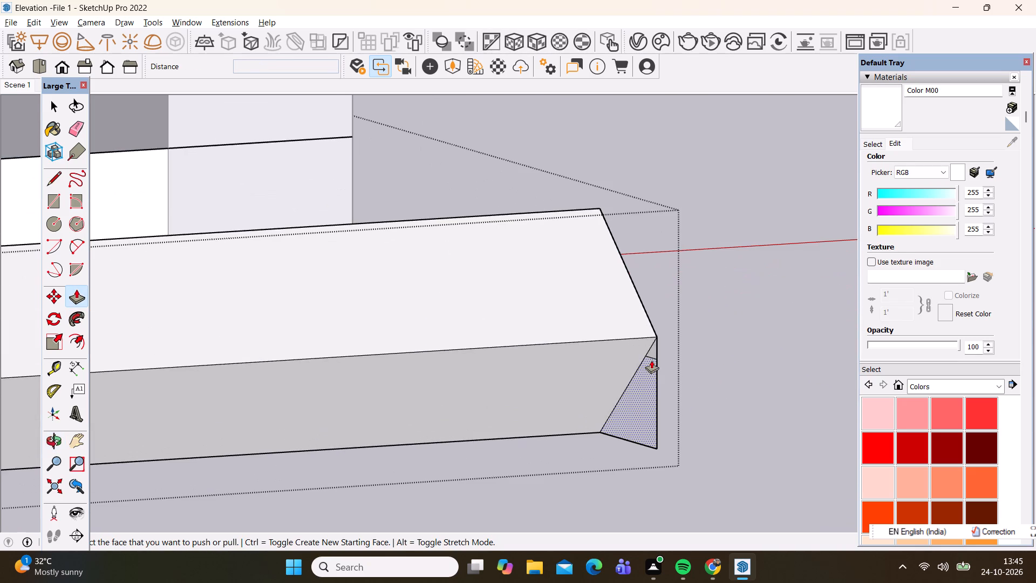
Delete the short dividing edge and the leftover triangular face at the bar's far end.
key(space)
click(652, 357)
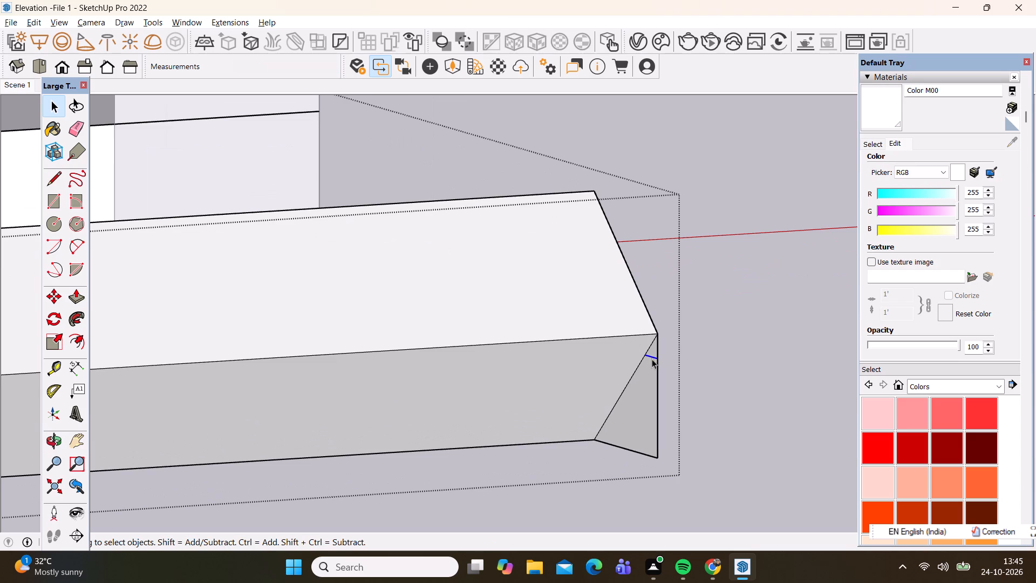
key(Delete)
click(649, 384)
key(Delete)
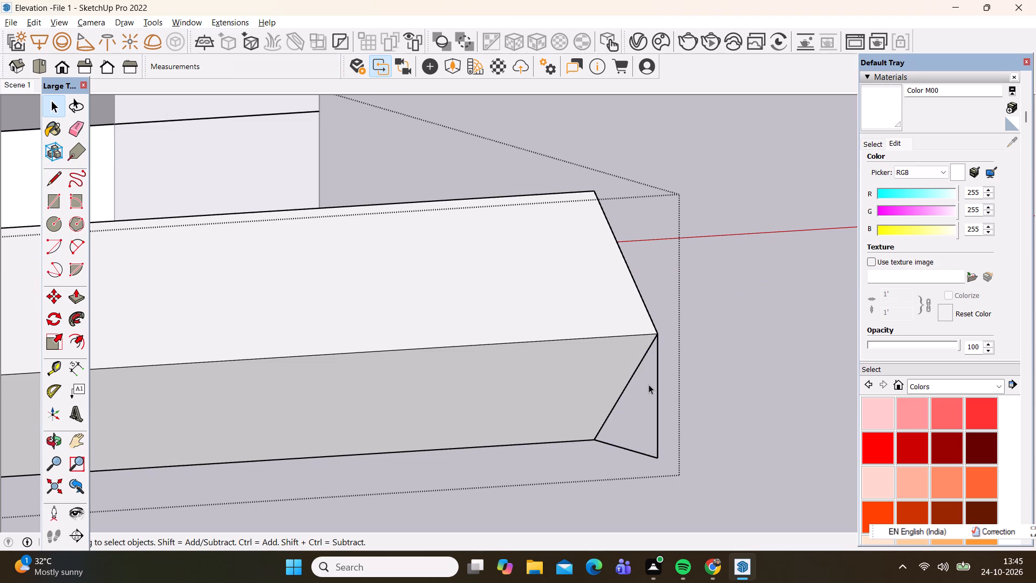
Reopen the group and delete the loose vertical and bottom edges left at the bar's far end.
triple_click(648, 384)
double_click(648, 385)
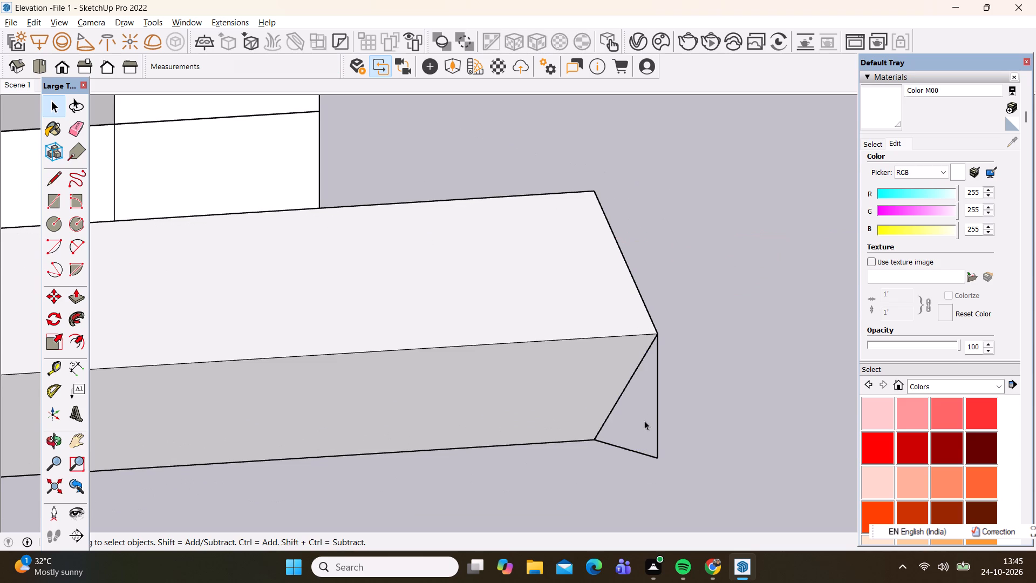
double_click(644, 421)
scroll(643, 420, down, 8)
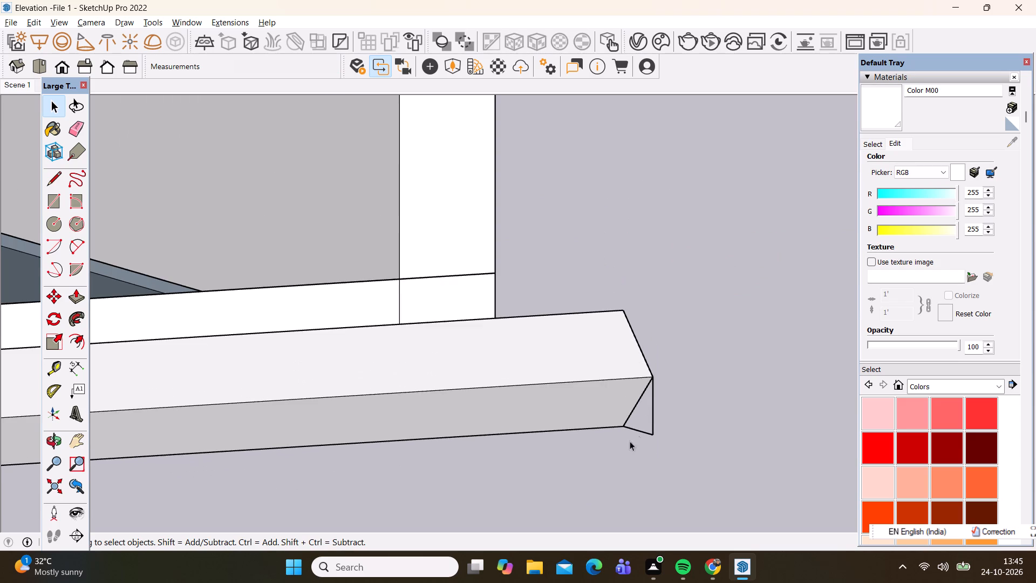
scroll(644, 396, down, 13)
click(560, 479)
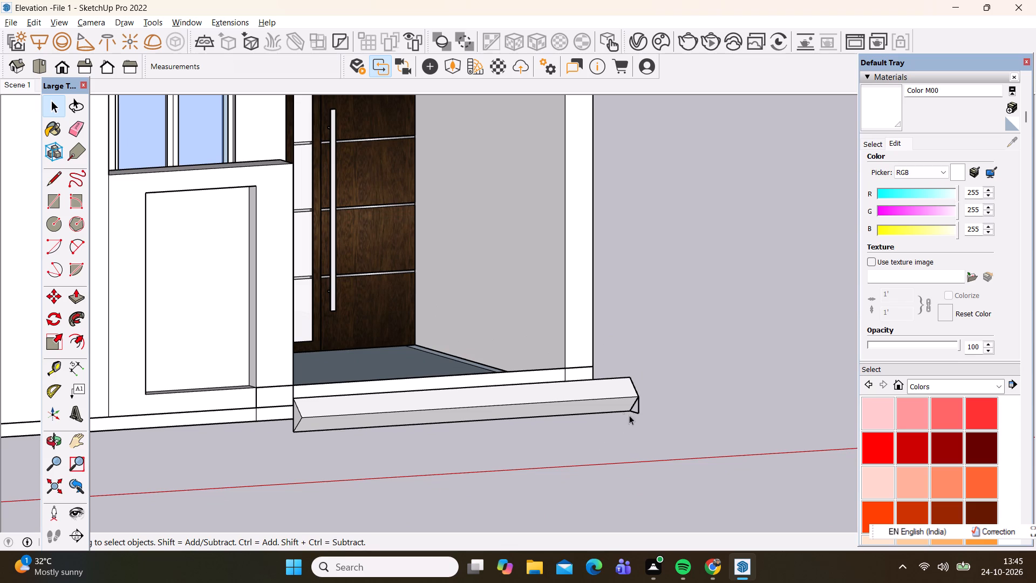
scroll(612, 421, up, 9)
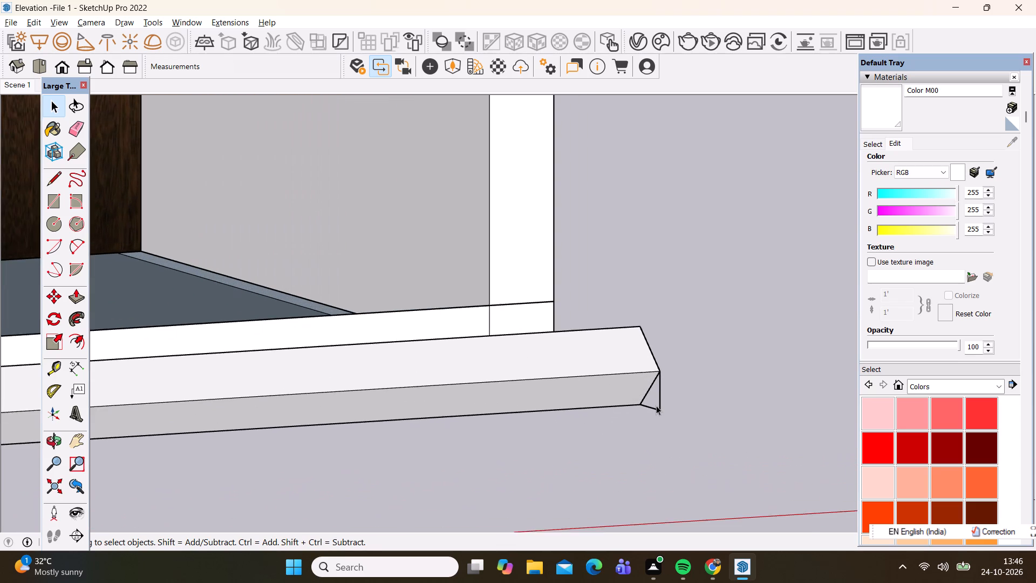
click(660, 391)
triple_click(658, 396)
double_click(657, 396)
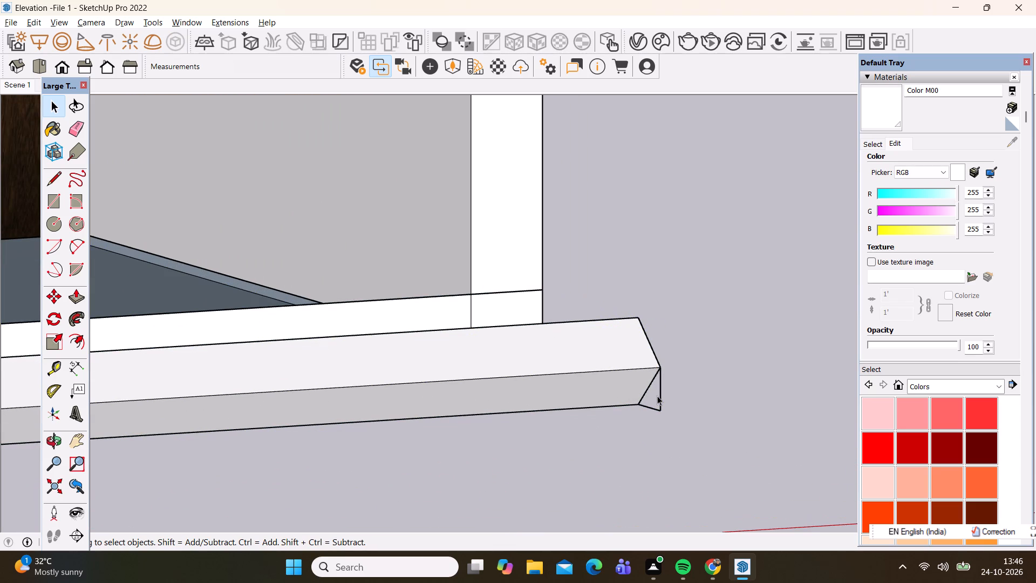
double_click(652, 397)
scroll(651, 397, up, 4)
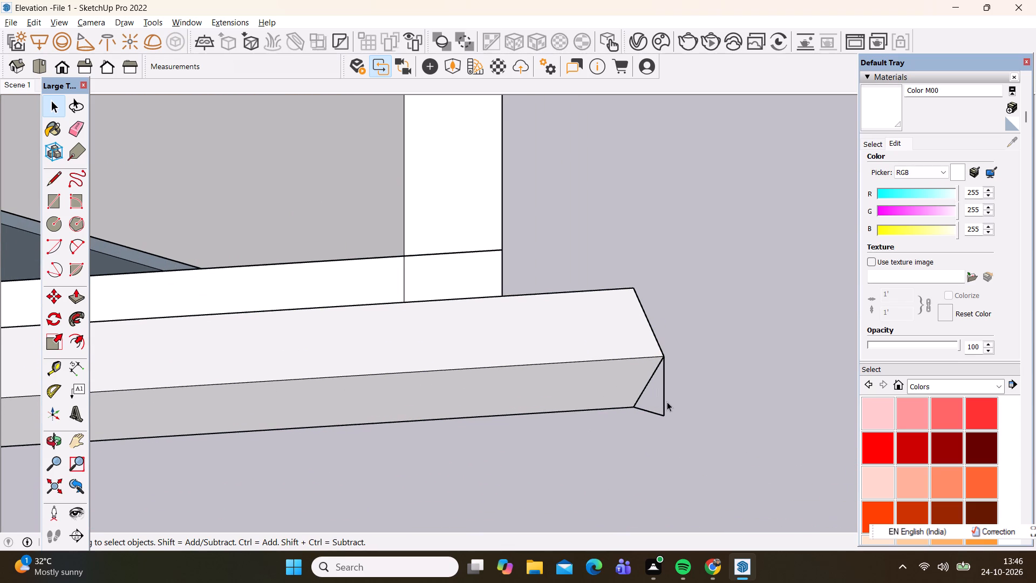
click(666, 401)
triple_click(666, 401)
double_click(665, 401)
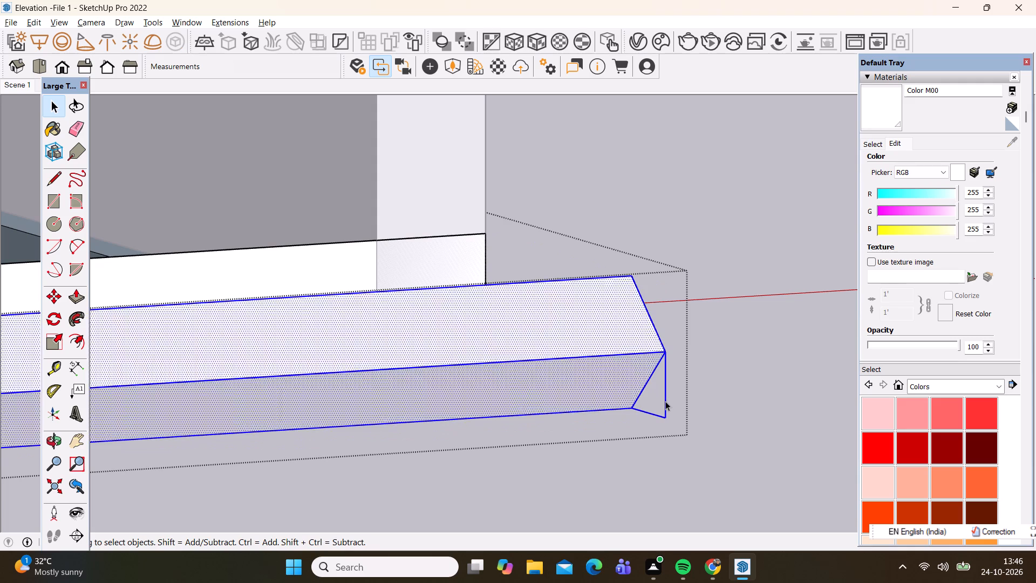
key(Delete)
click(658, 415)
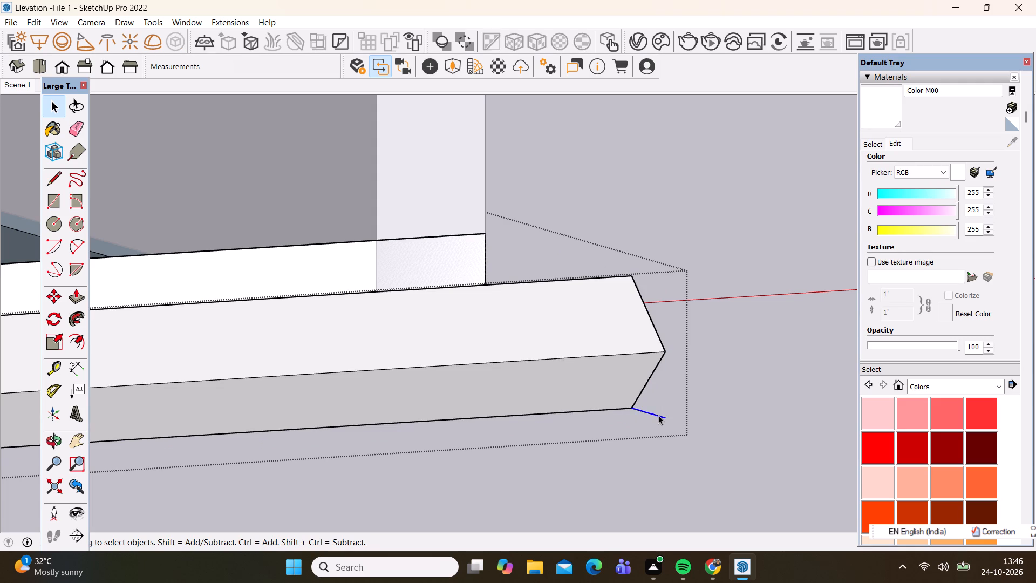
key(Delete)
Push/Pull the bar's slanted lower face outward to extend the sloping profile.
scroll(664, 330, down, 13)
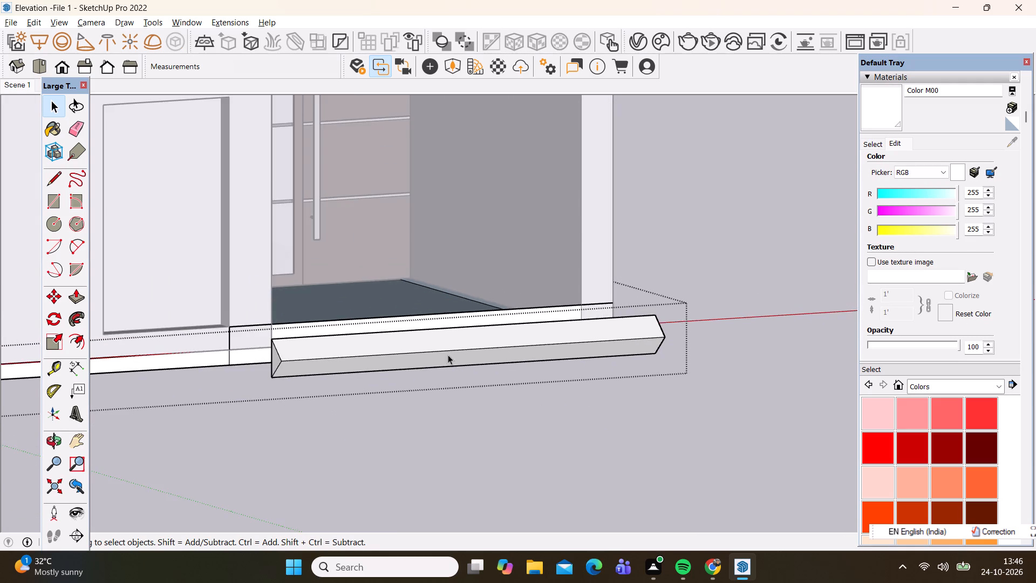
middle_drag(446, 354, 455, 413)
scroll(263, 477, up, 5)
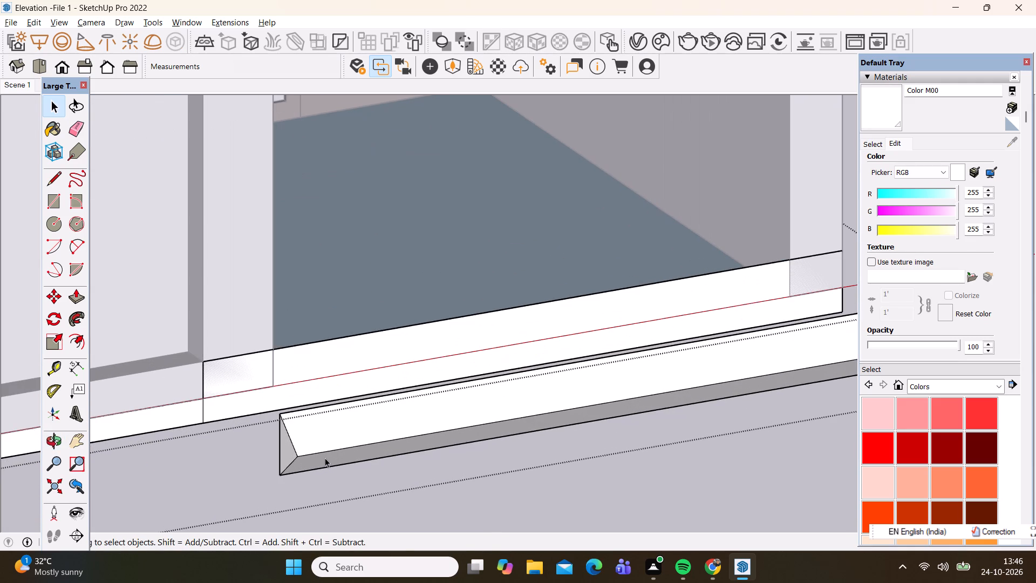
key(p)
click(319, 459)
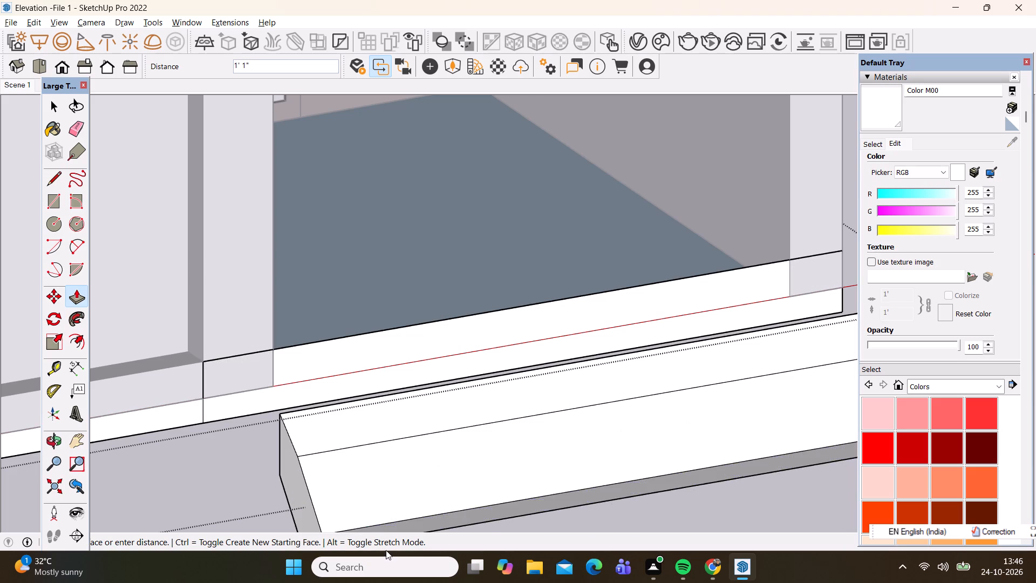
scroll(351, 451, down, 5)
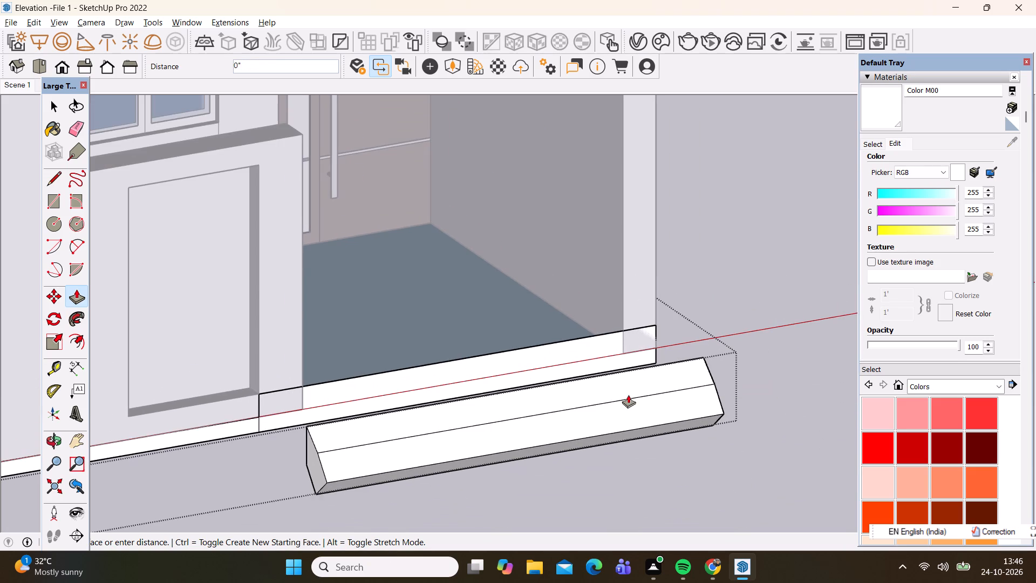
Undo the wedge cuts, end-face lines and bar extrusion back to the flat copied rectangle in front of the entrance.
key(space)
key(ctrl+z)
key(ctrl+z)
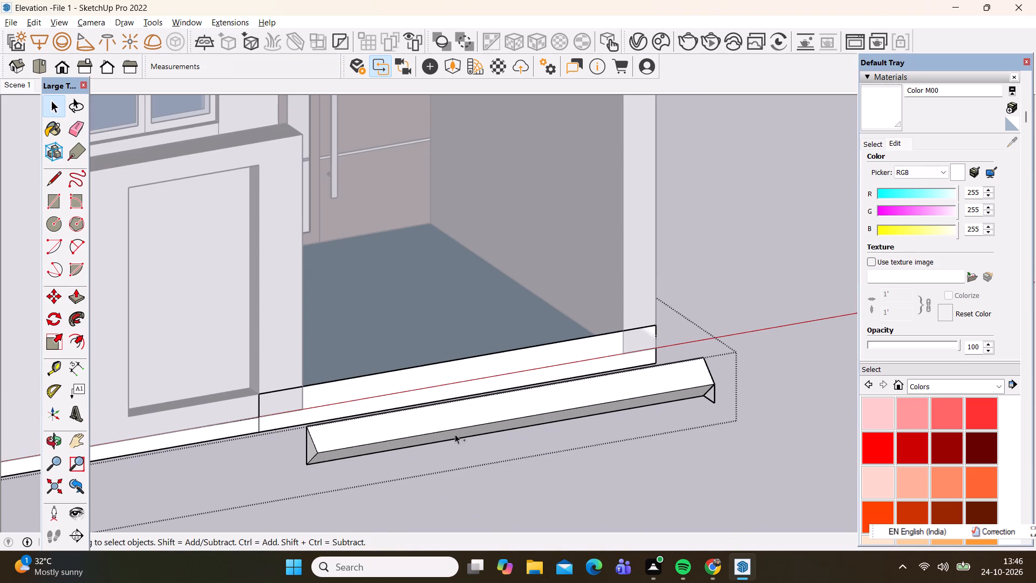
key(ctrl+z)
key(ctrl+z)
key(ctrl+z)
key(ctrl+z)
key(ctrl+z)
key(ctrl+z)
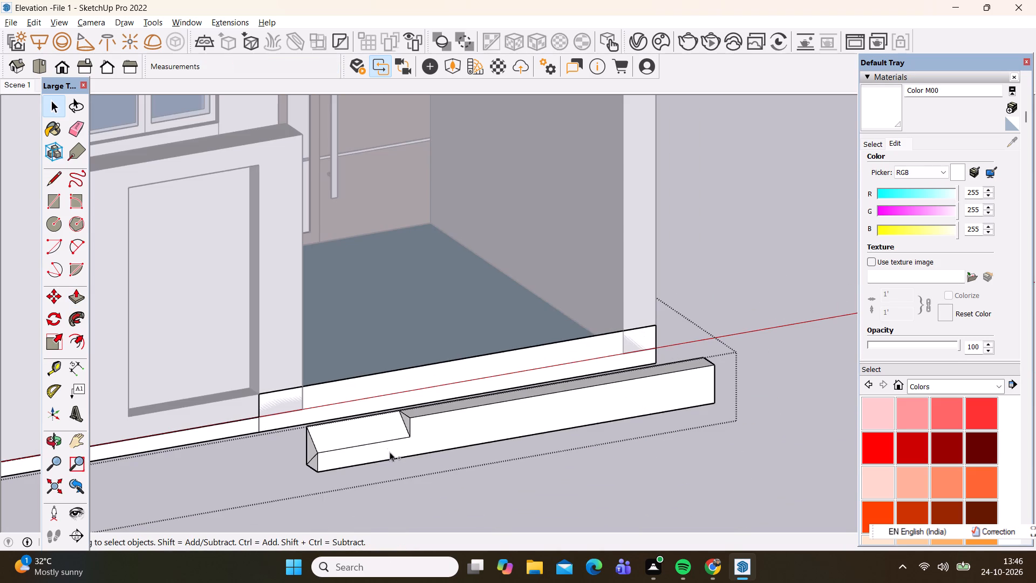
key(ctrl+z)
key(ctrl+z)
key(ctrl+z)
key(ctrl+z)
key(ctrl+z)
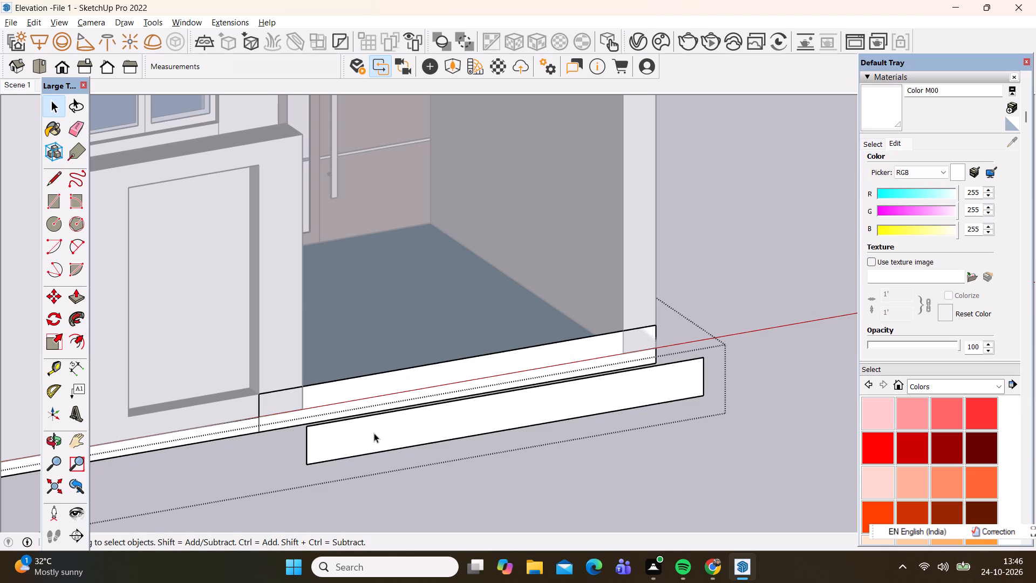
Push/Pull the flat rectangle in front of the entrance outward about 5' 7 1/2" into a solid block.
key(p)
click(371, 433)
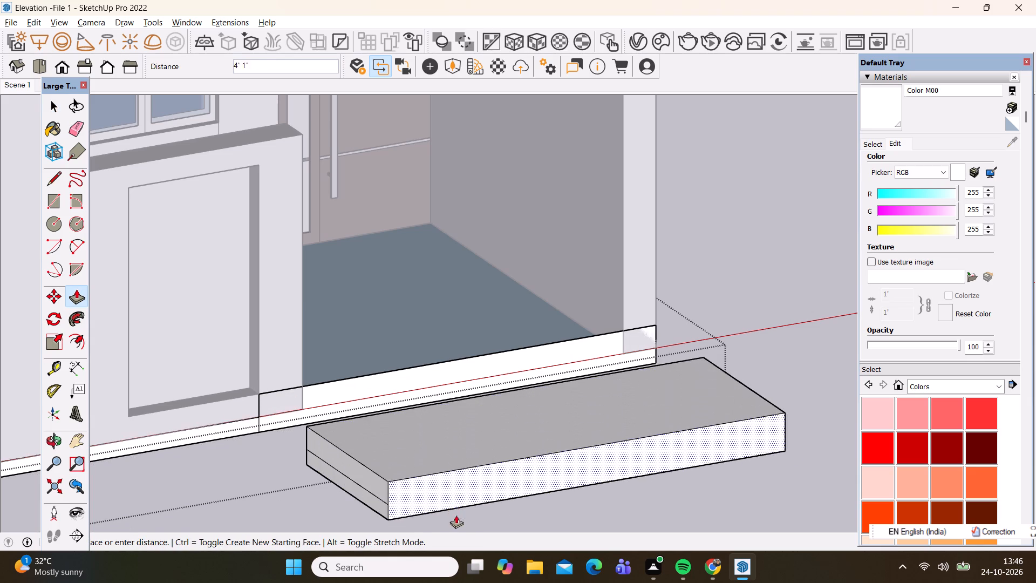
scroll(452, 473, down, 8)
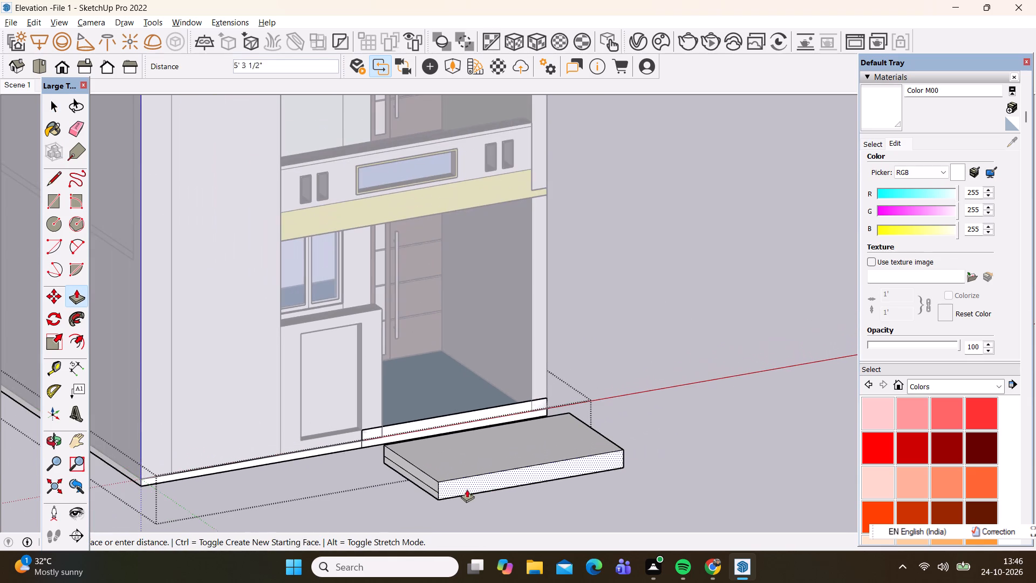
click(472, 488)
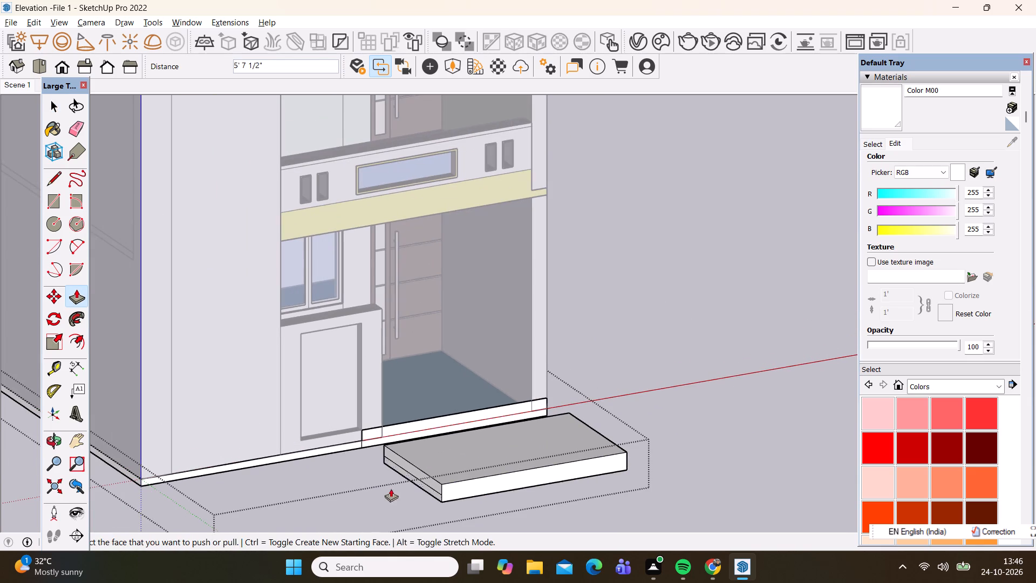
Delete the lengthwise dividing edge on the block's near end face.
key(space)
click(413, 476)
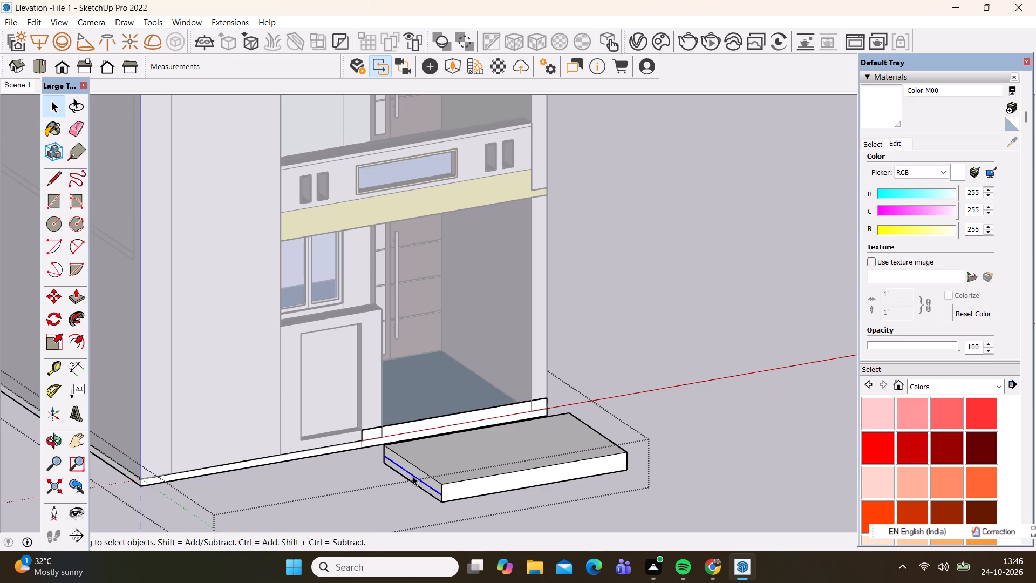
key(Delete)
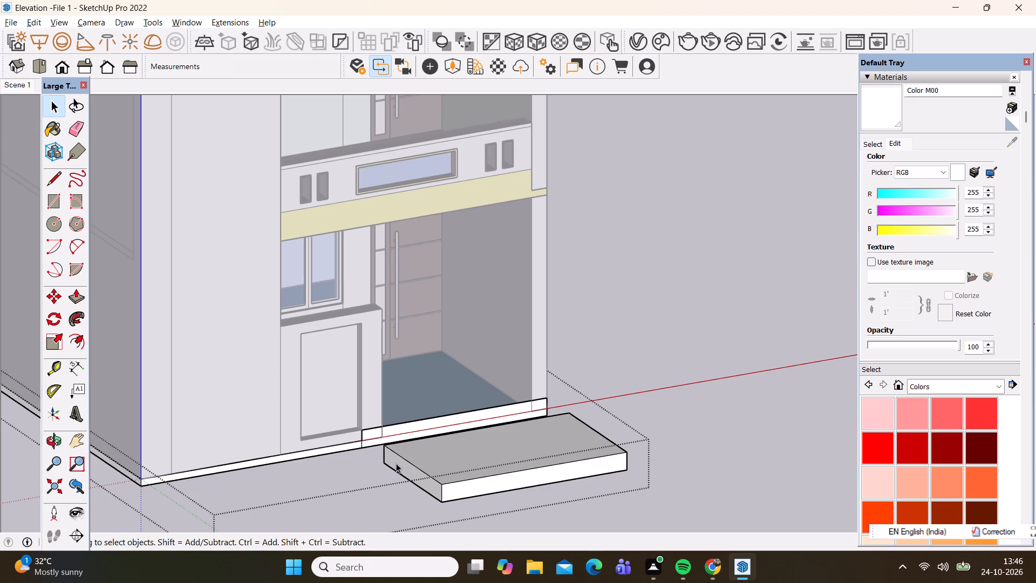
Draw a diagonal from the end face's upper rear corner to its lower front corner and Push/Pull the upper triangle through the block's length.
key(l)
click(389, 448)
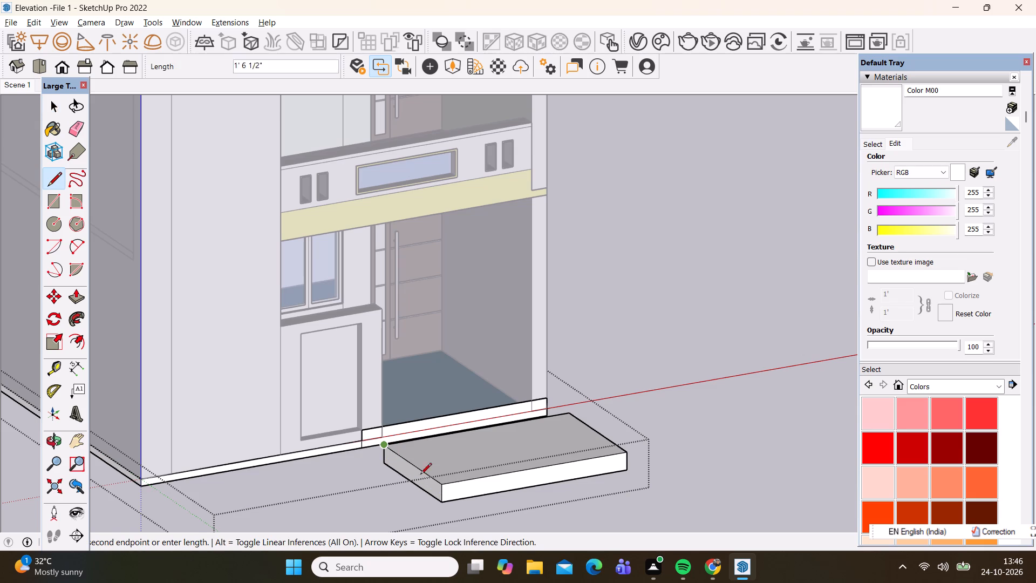
click(442, 502)
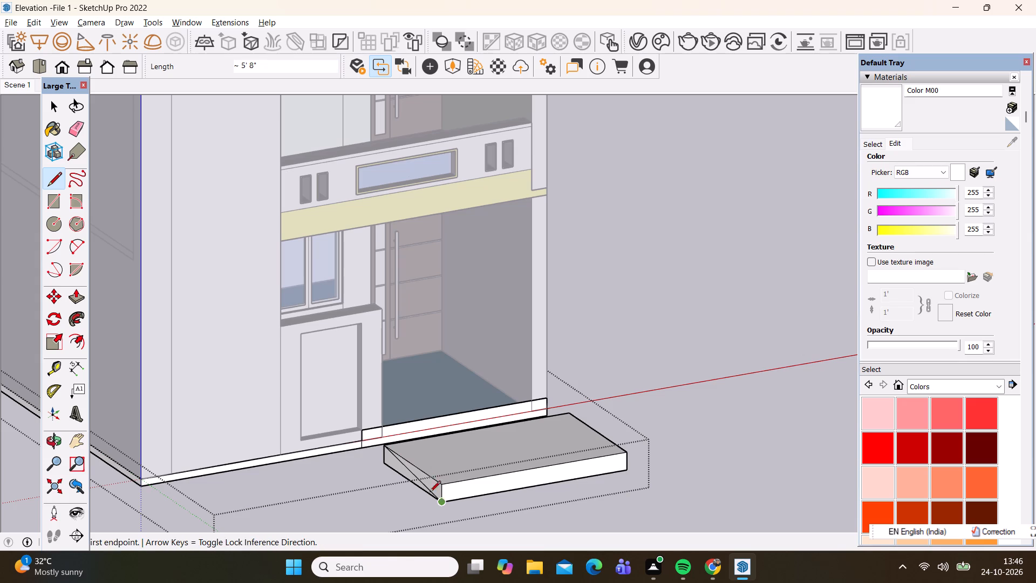
key(space)
key(p)
click(430, 479)
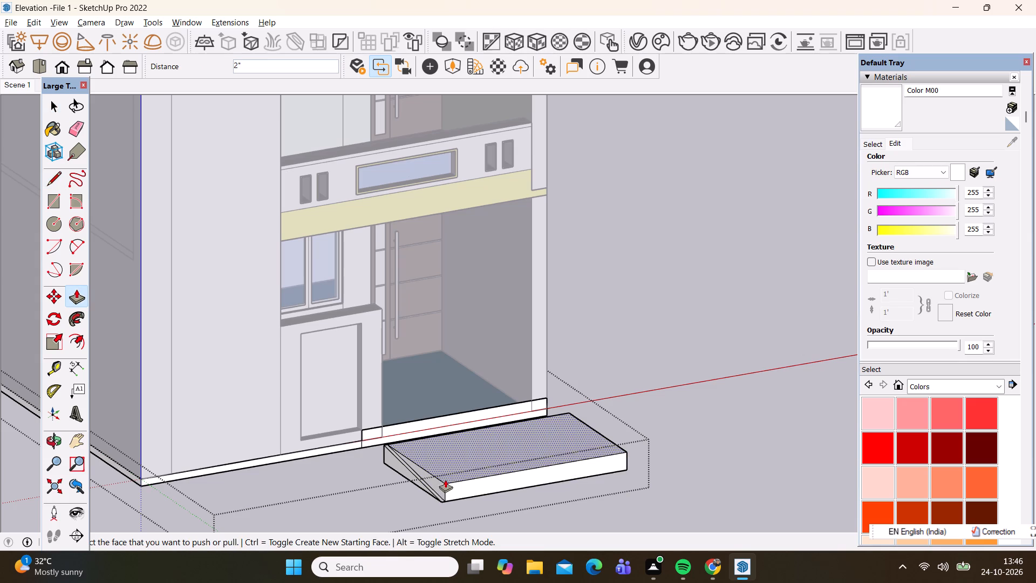
drag(437, 487, 625, 451)
scroll(620, 474, up, 5)
key(space)
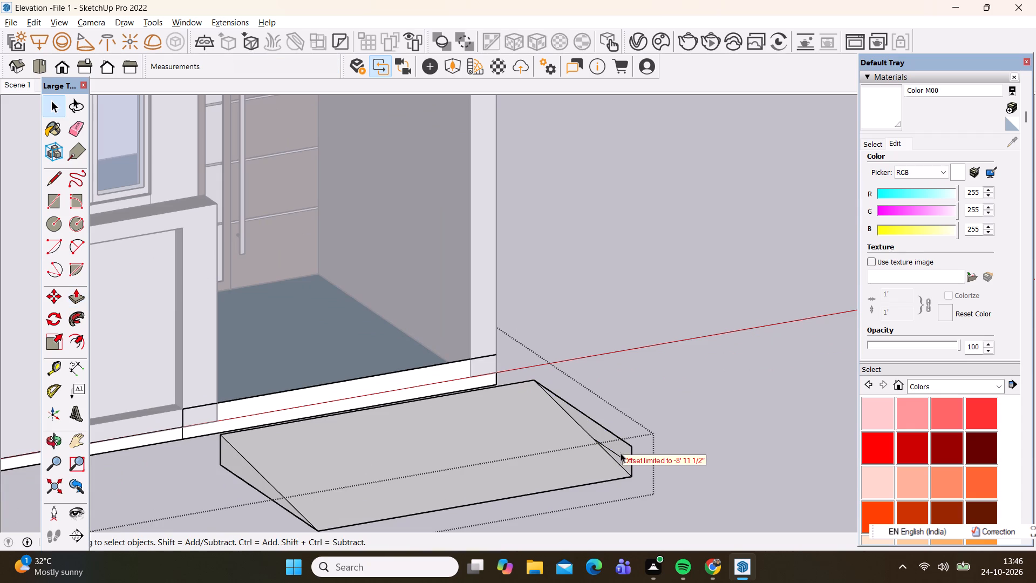
Delete the leftover triangular face and the loose top and vertical edges at the ramp's far end.
click(621, 453)
key(Delete)
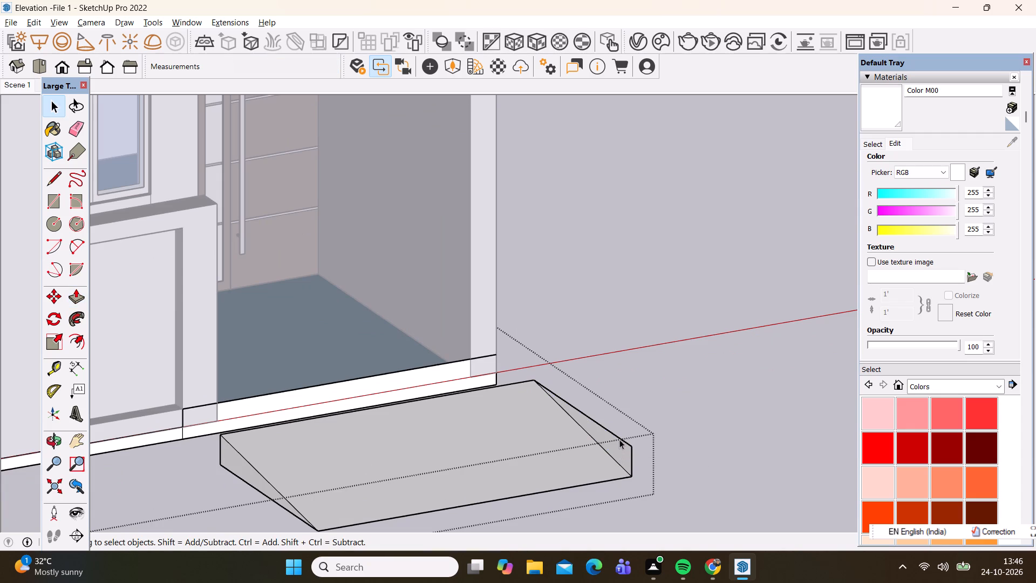
click(619, 439)
key(Delete)
click(630, 461)
key(Delete)
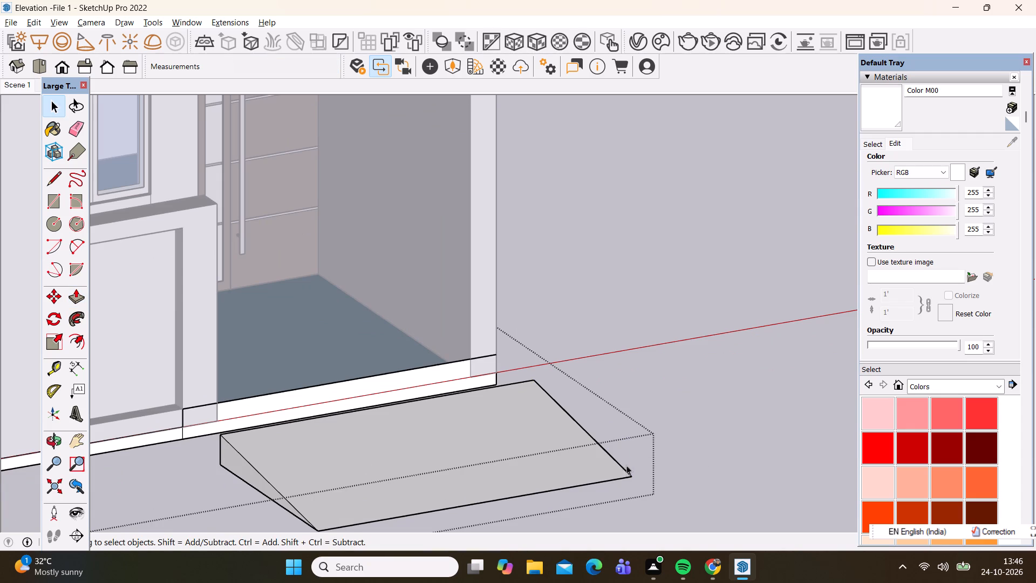
Push/Pull the ramp's sloped face upward about 2 1/2" to give its front edge some thickness.
scroll(494, 365, down, 3)
scroll(315, 425, up, 3)
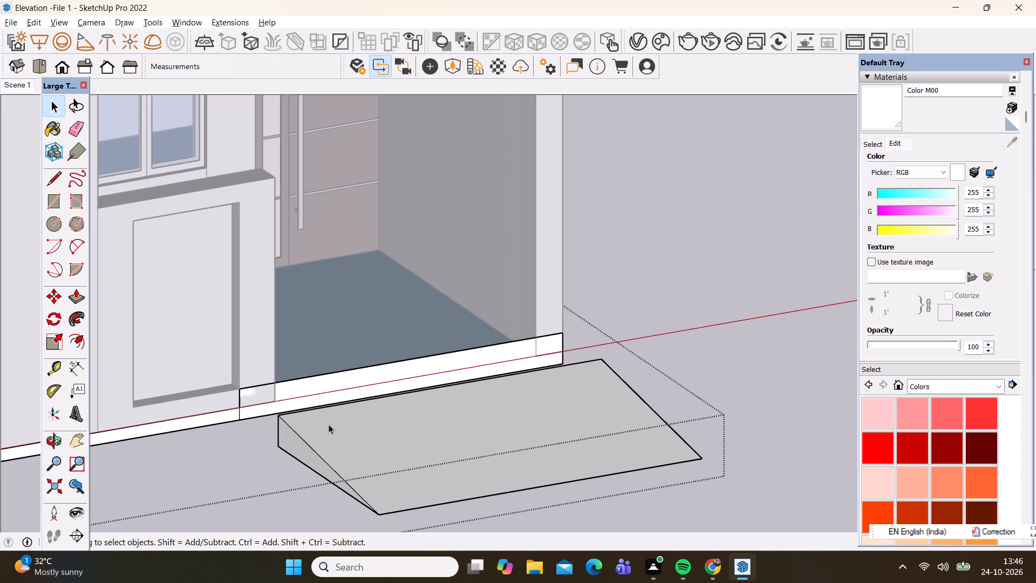
key(p)
click(343, 437)
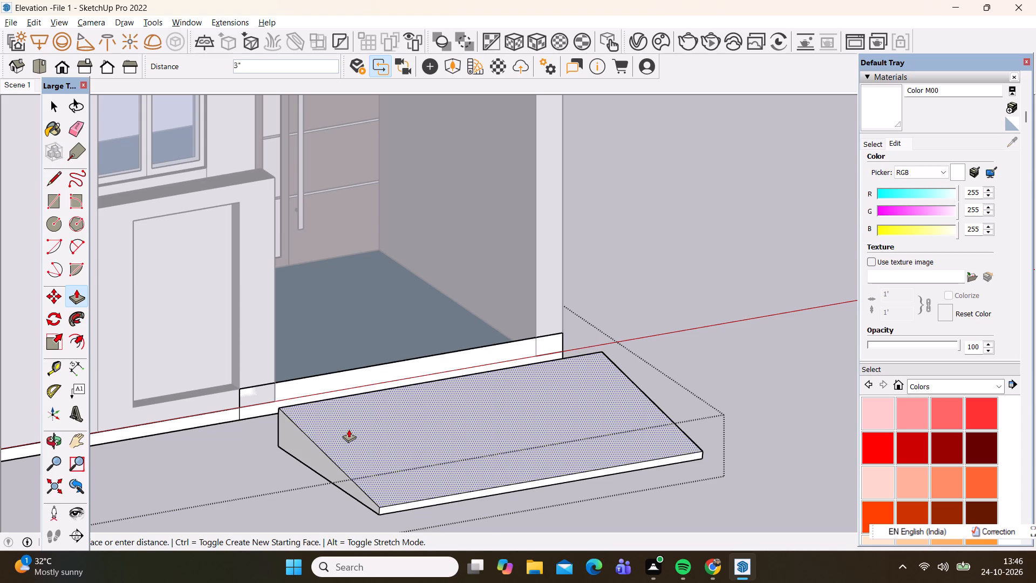
click(349, 430)
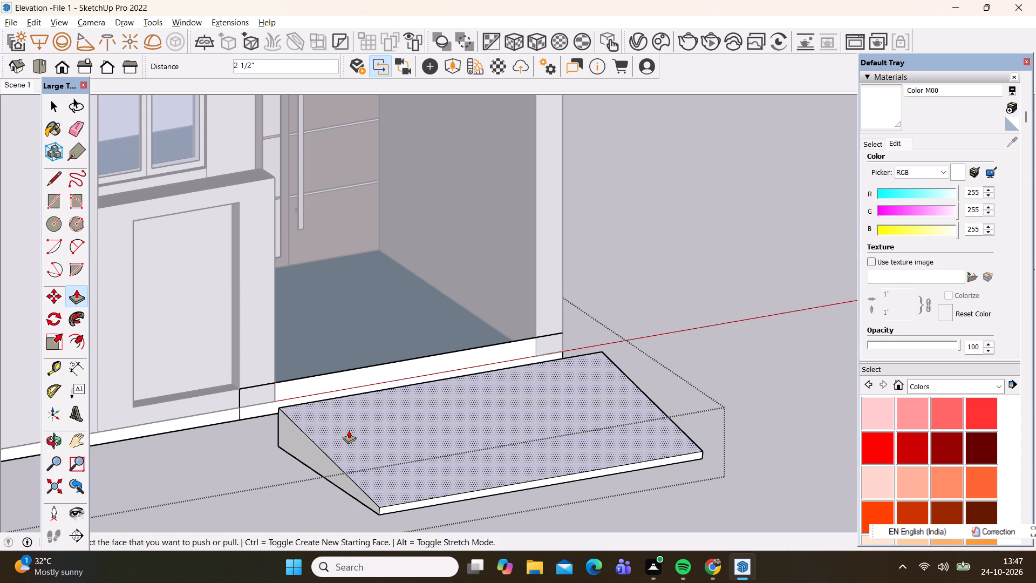
Delete the stray dividing edge on the ramp's far end face.
key(space)
middle_drag(847, 438, 479, 477)
scroll(847, 444, down, 1)
scroll(355, 429, up, 3)
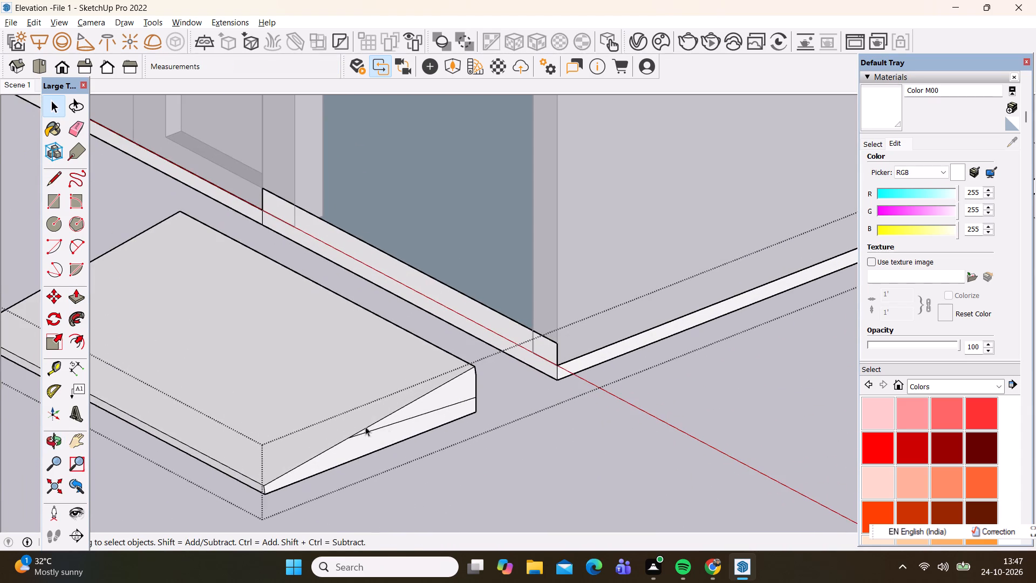
click(401, 420)
key(Delete)
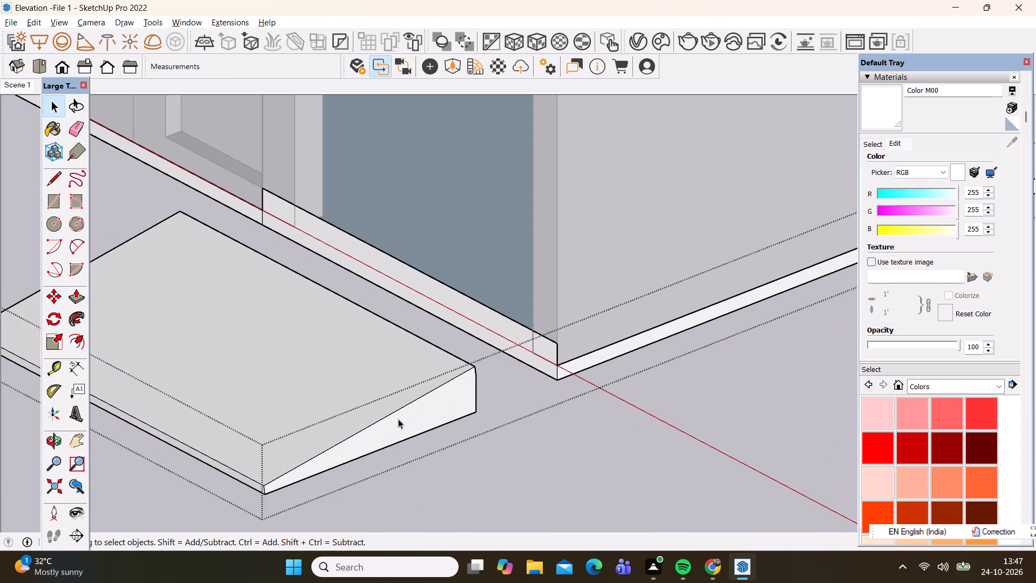
Exit and reopen the group containing the ramp, and select the whole ramp with all its connected faces and edges.
scroll(394, 423, up, 3)
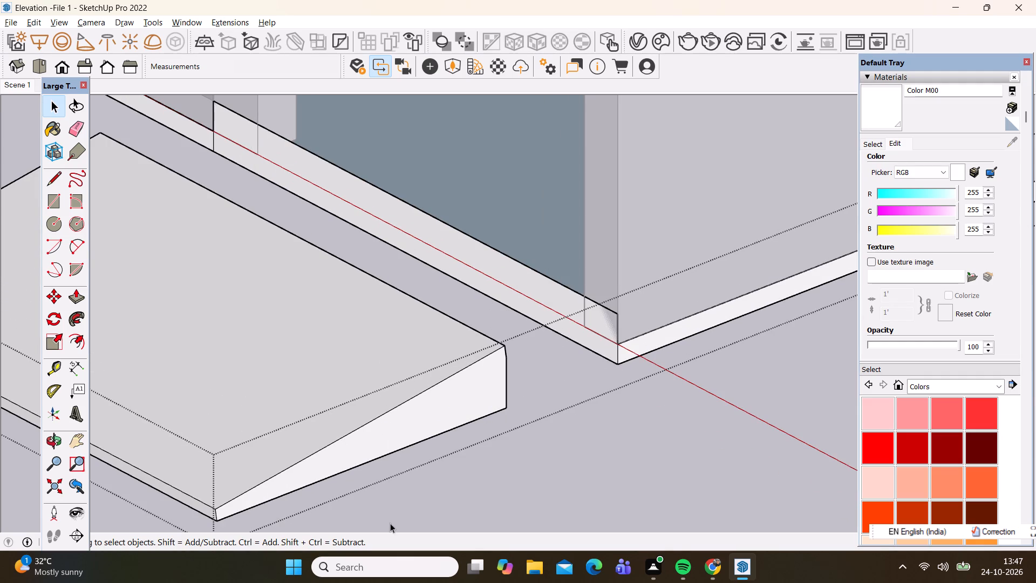
click(390, 523)
double_click(320, 434)
click(537, 458)
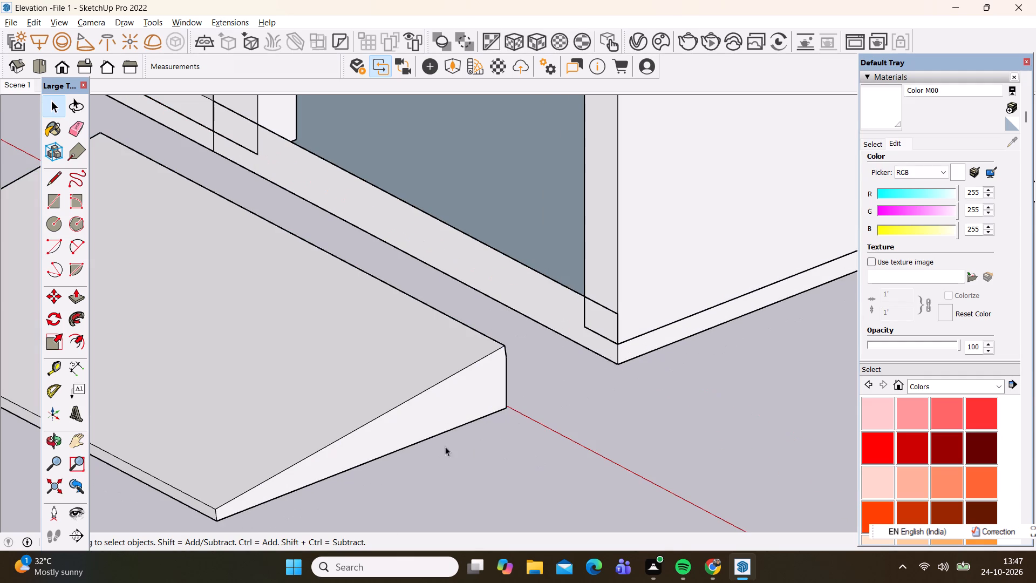
click(378, 432)
scroll(378, 432, down, 7)
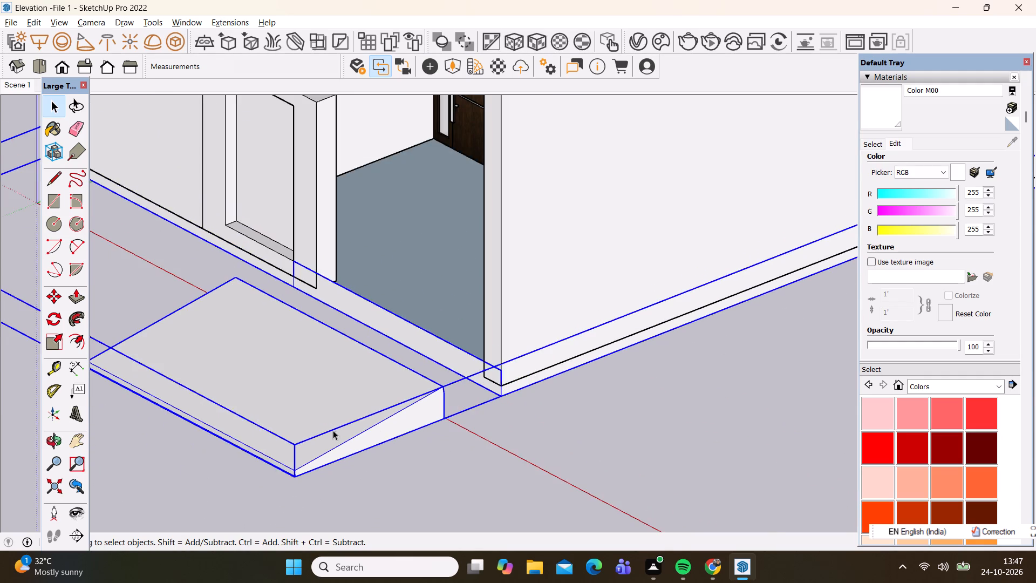
double_click(332, 430)
click(332, 431)
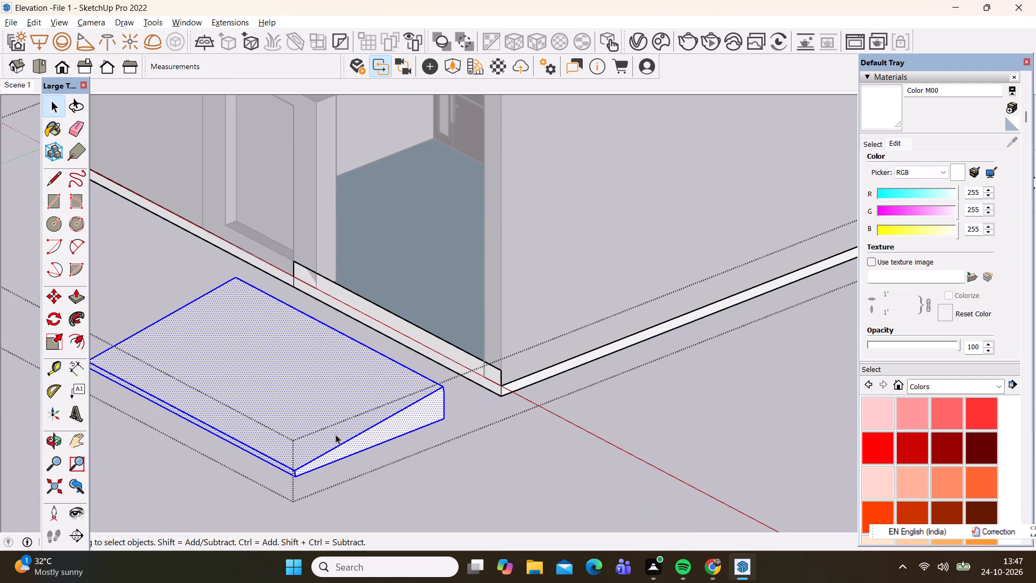
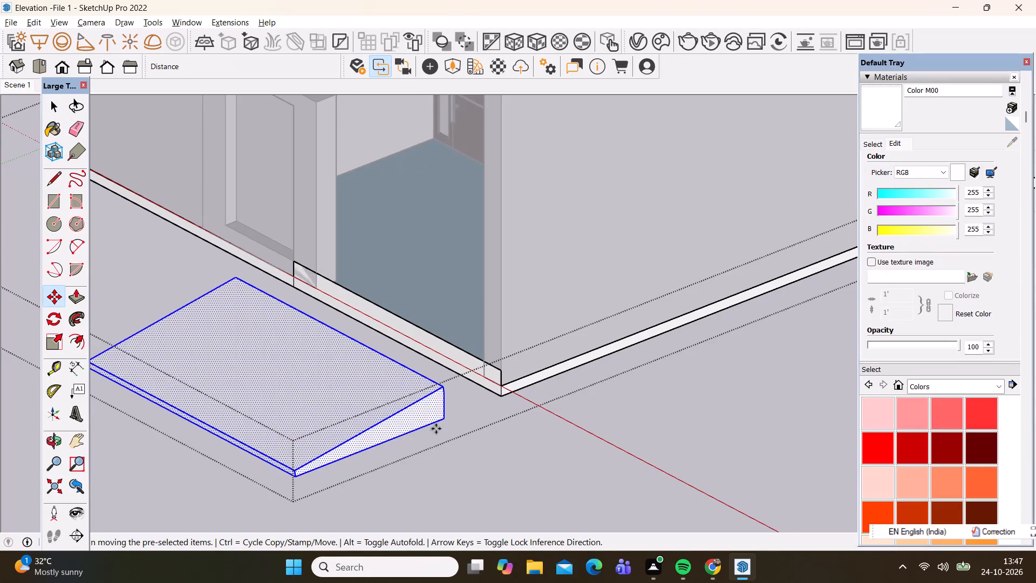
Move the selected ramp about 2' 2" so its bottom back corner meets the building's plinth corner.
click(441, 419)
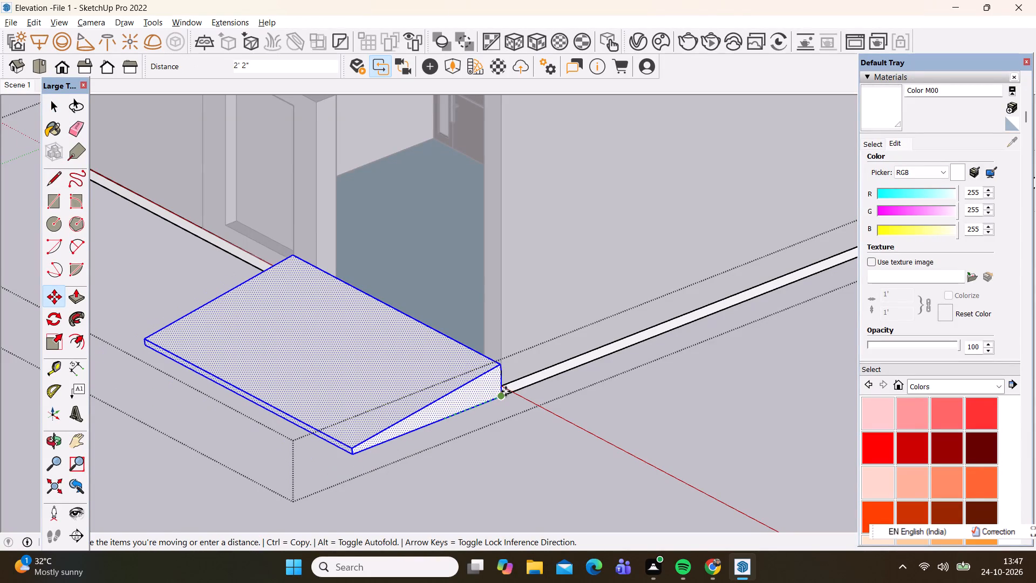
click(505, 391)
key(space)
click(503, 471)
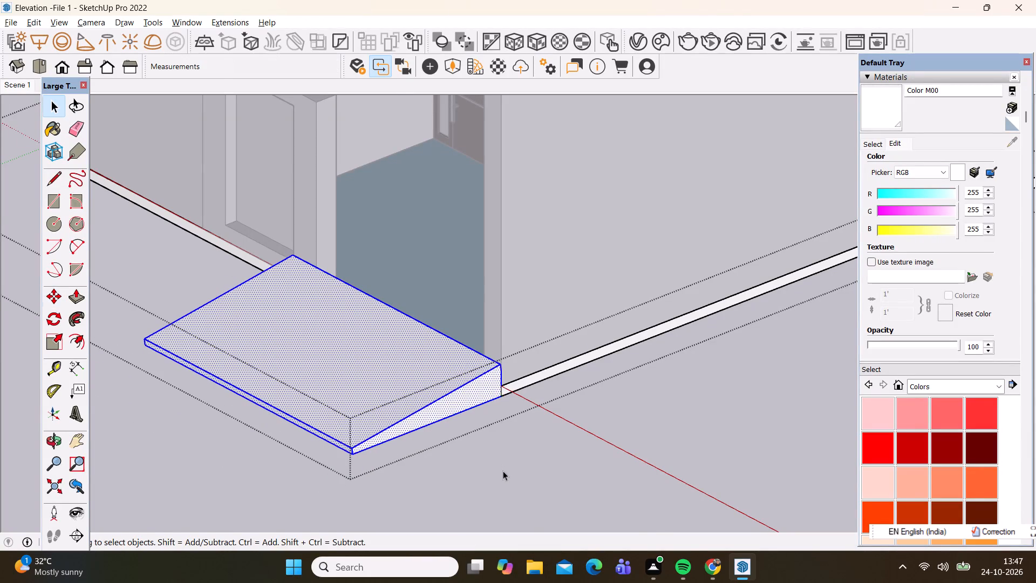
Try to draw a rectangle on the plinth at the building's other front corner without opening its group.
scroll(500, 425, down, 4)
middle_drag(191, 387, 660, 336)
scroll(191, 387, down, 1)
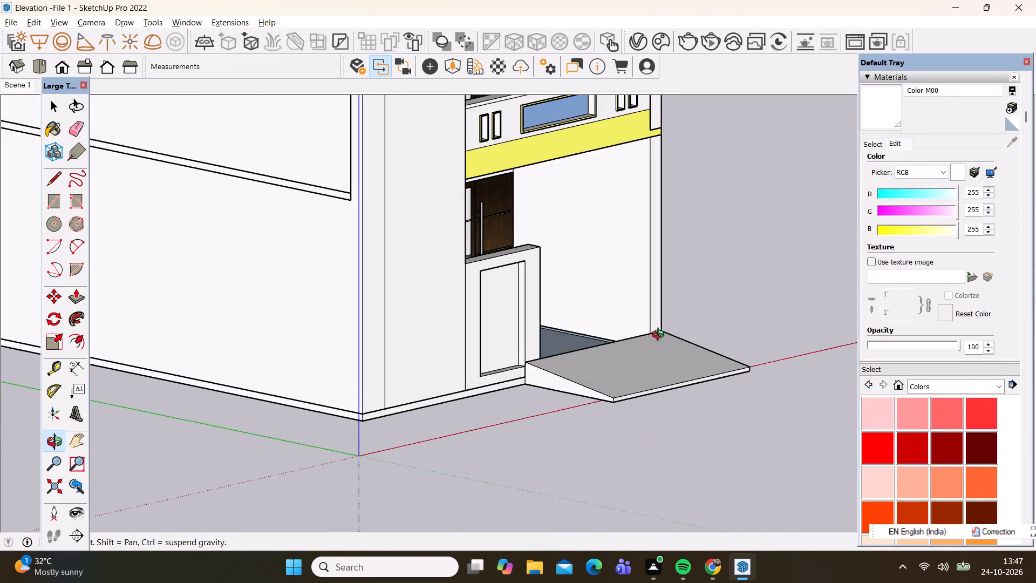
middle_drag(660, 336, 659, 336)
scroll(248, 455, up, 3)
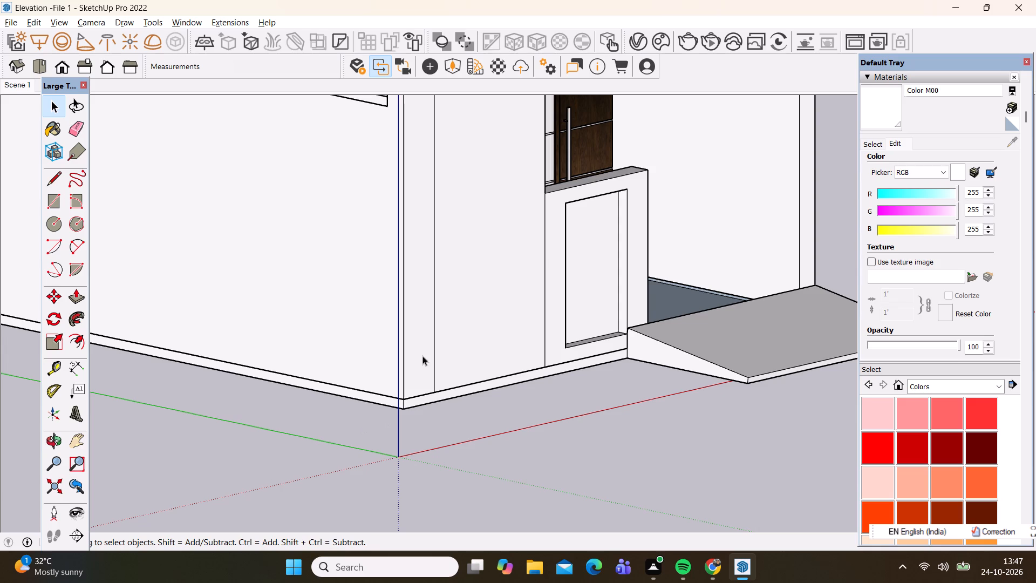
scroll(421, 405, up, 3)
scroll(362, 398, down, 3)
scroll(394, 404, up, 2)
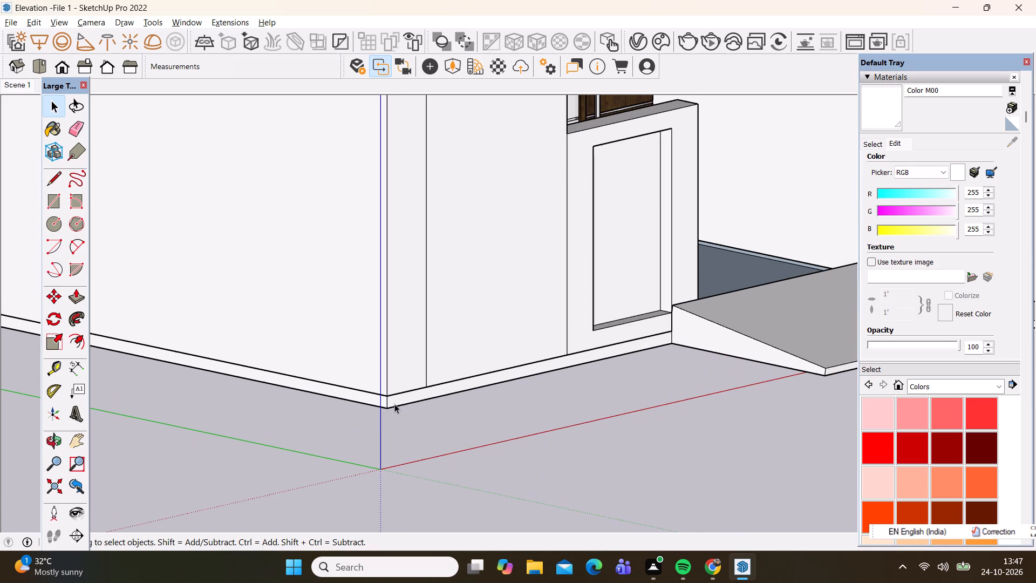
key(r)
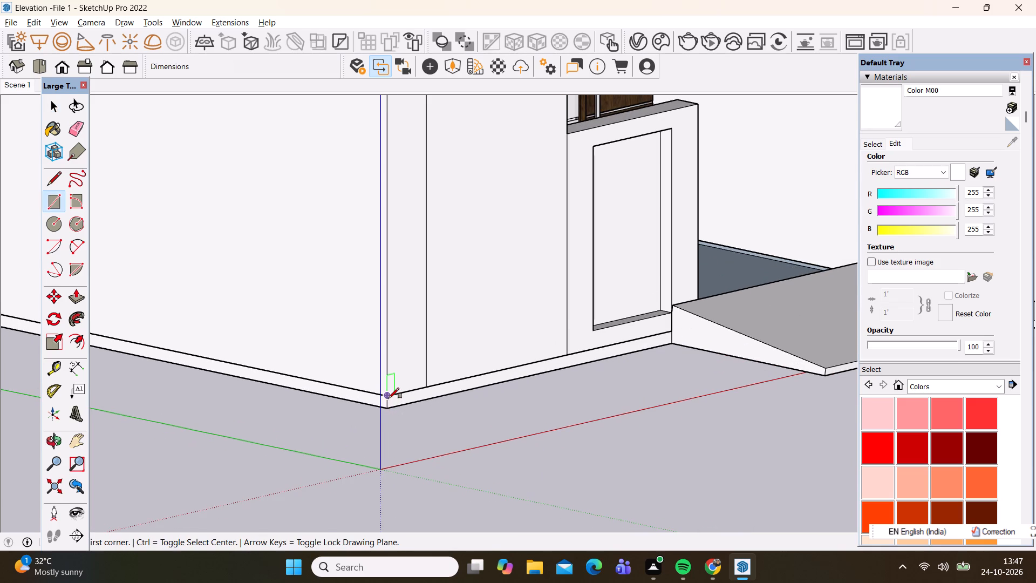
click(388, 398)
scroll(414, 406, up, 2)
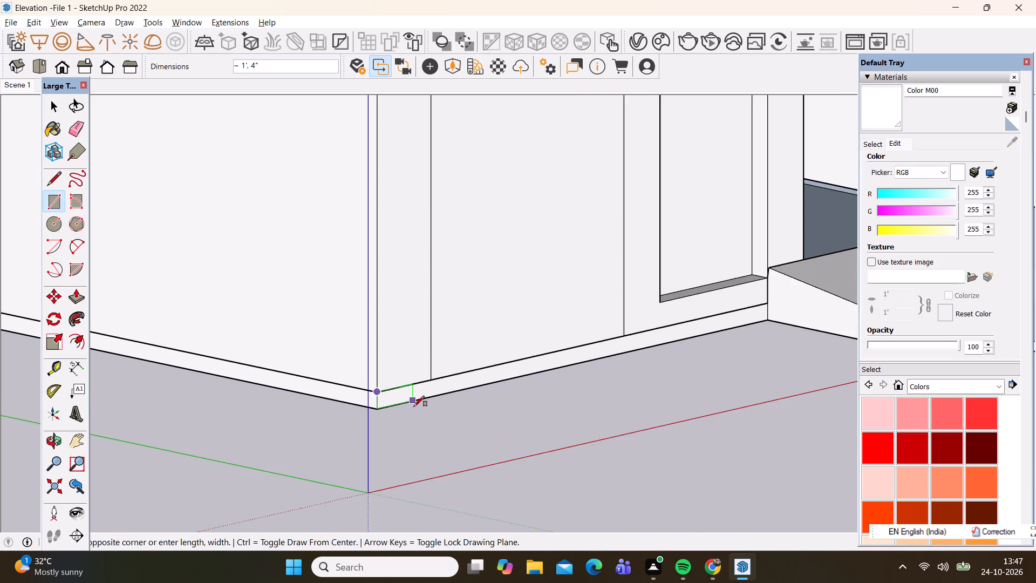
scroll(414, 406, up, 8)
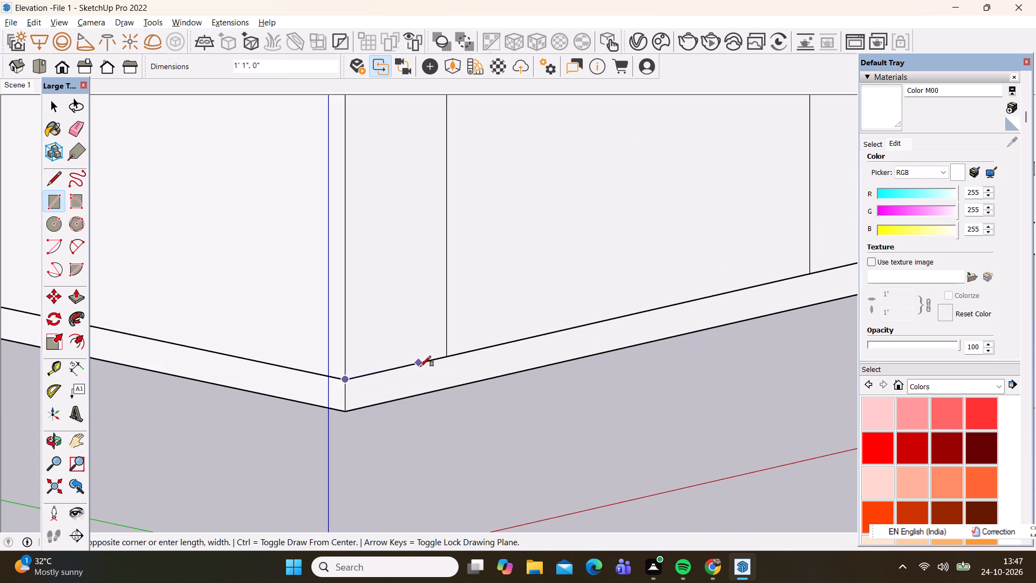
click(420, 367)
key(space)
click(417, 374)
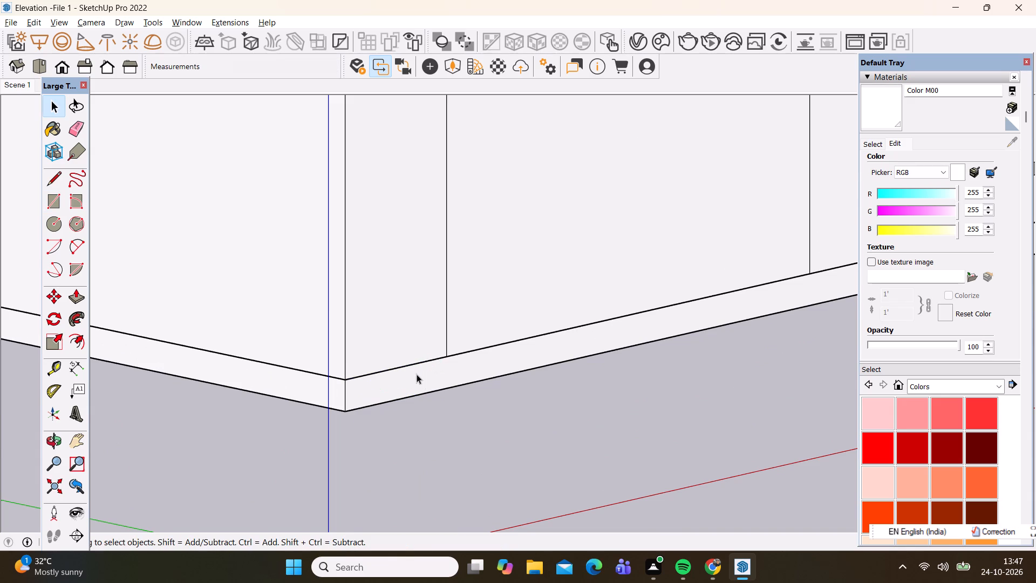
Open the plinth group and draw a rectangle about 11" by 4" on the front plinth face at the corner.
double_click(417, 374)
key(r)
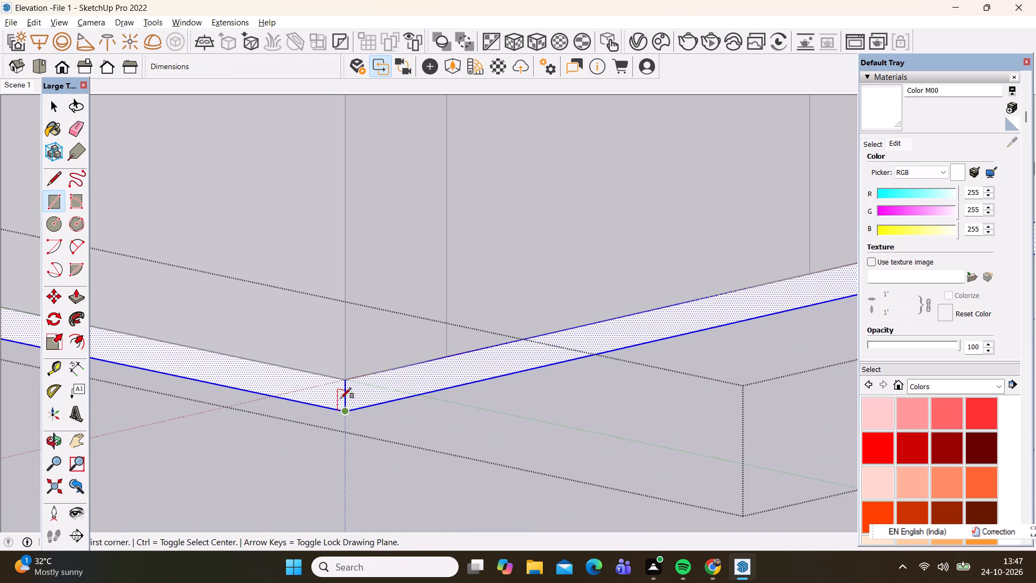
click(345, 383)
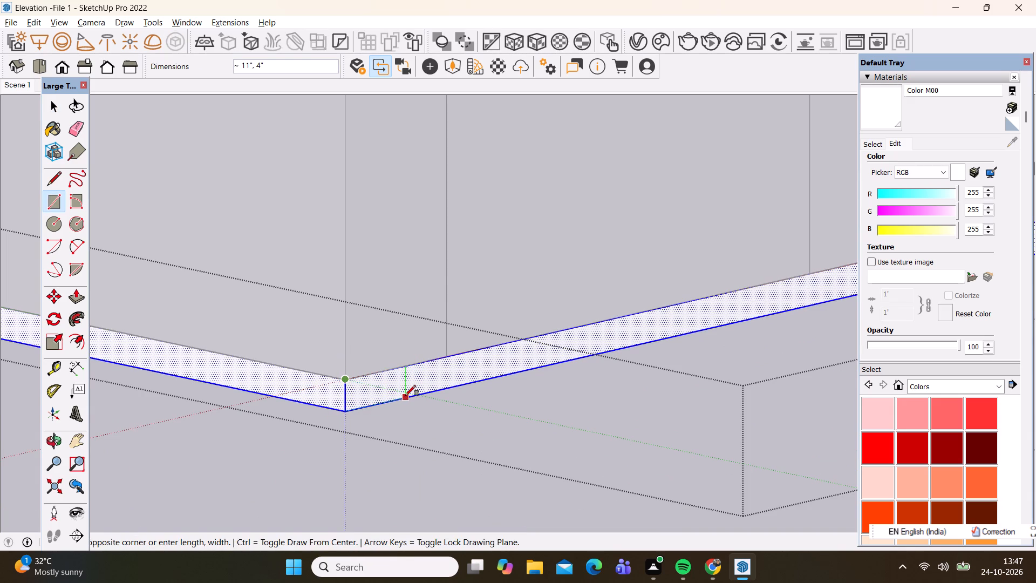
click(405, 396)
key(space)
Push/Pull the small corner rectangle outward from the building about 5' 6".
key(p)
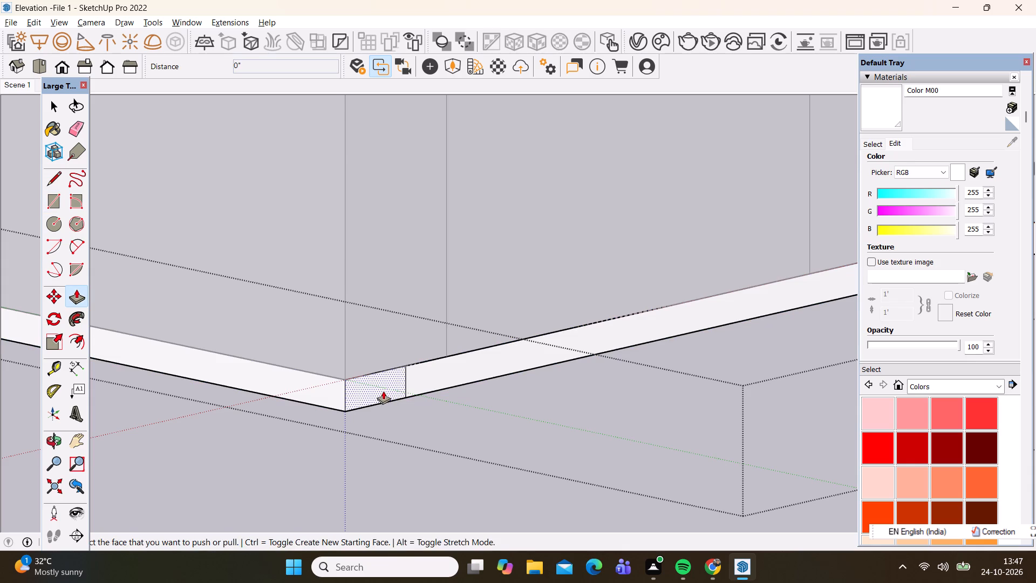
click(383, 390)
scroll(393, 410, down, 8)
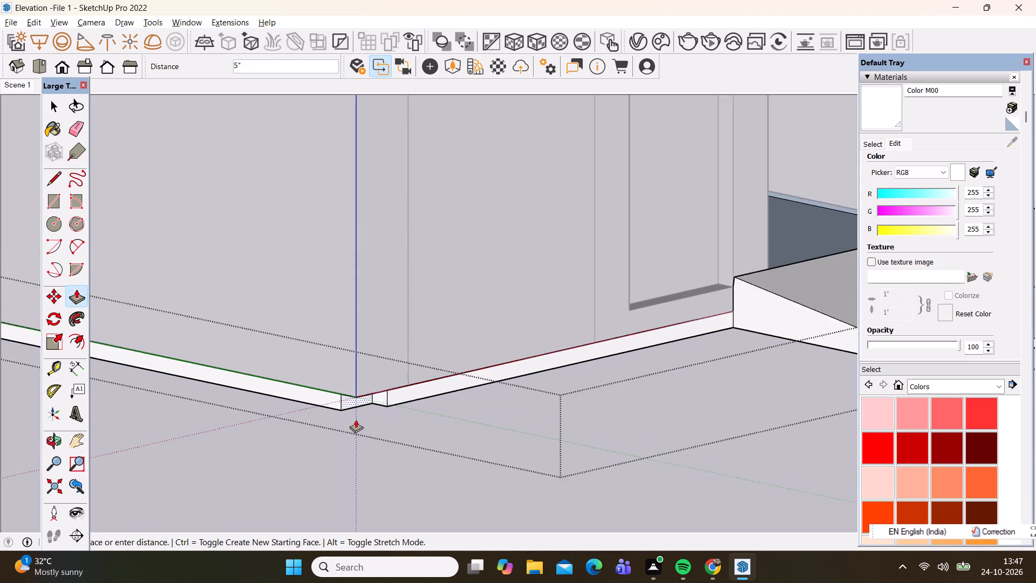
scroll(356, 419, down, 1)
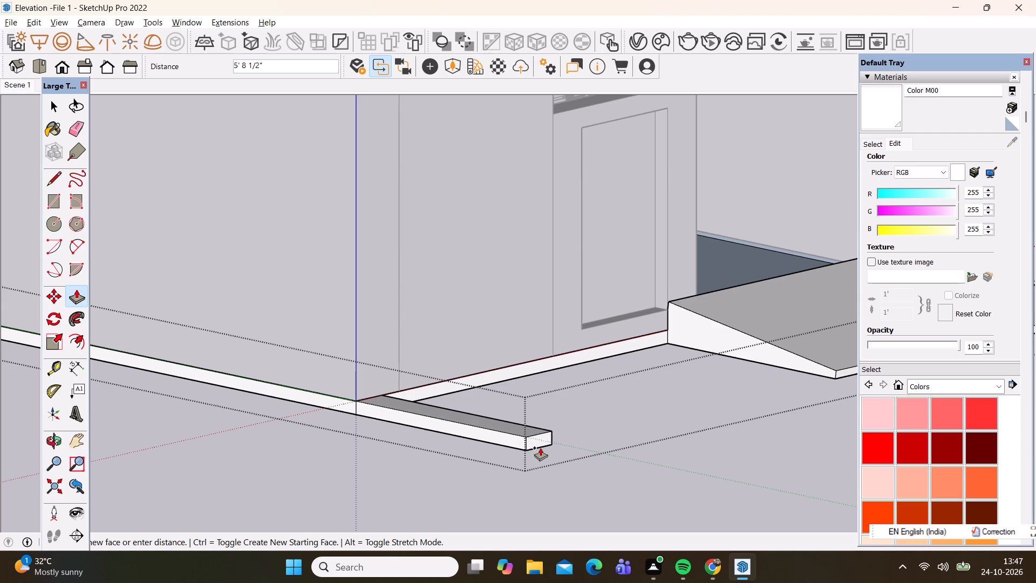
click(532, 460)
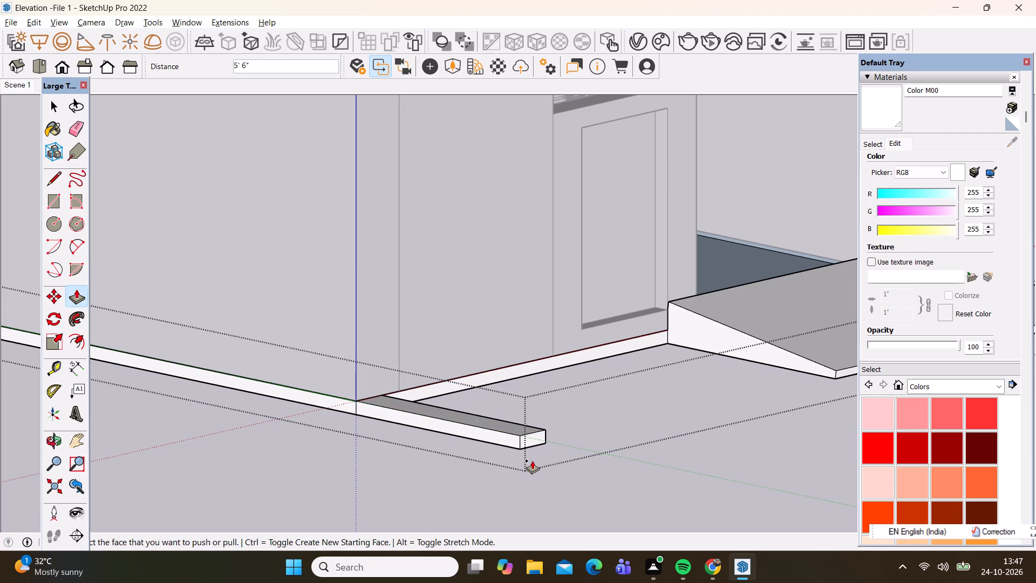
Push/Pull the top of the projecting block upward about 1' 8" to form a low wall, and exit the group.
click(505, 426)
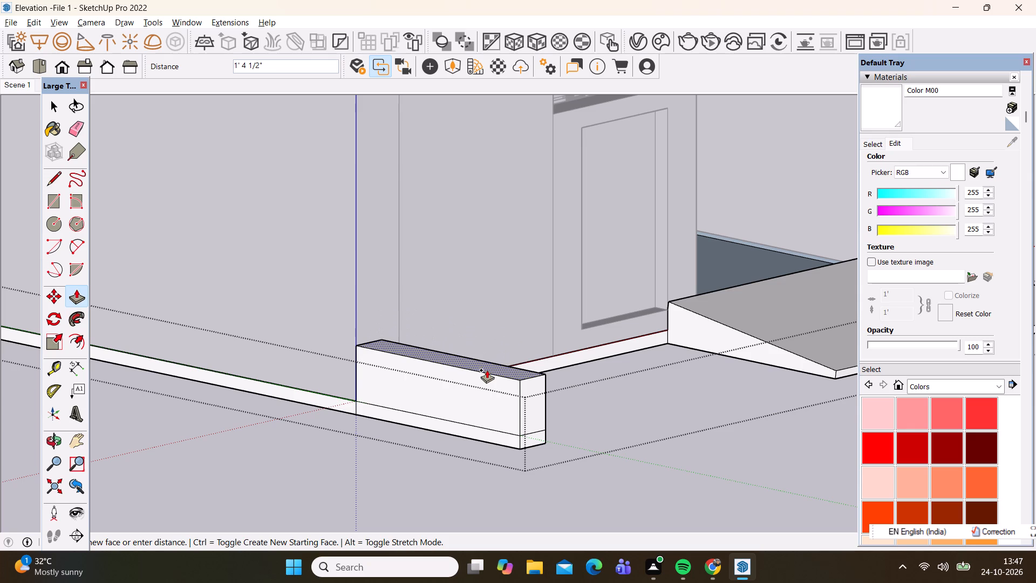
click(487, 358)
scroll(539, 395, down, 4)
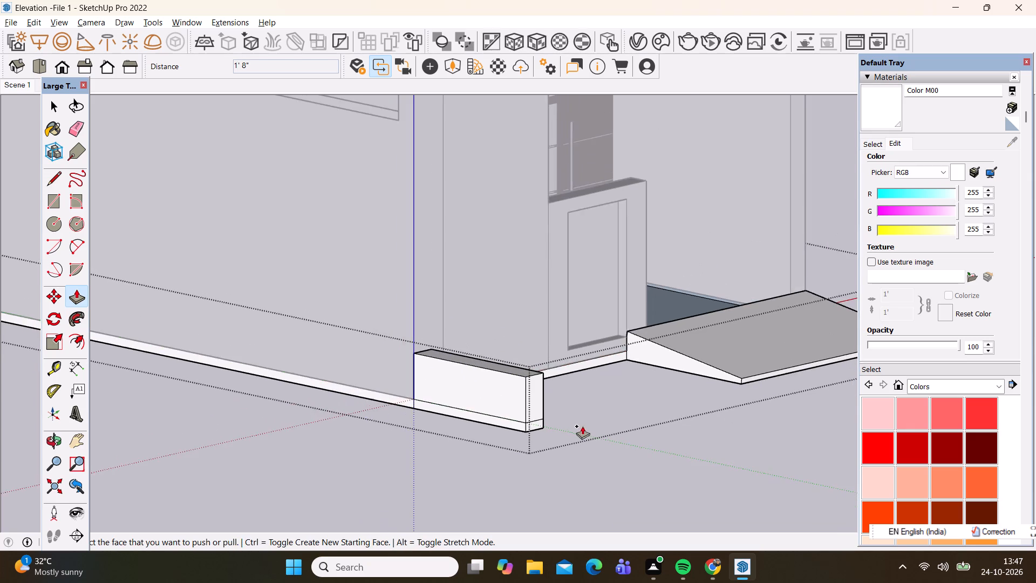
middle_drag(583, 429, 357, 441)
scroll(583, 431, down, 1)
key(space)
click(266, 485)
Place a vertical guide on the low wall's ramp-facing side, offset slightly from the edge at its outer end.
middle_drag(404, 381, 200, 426)
scroll(404, 381, down, 1)
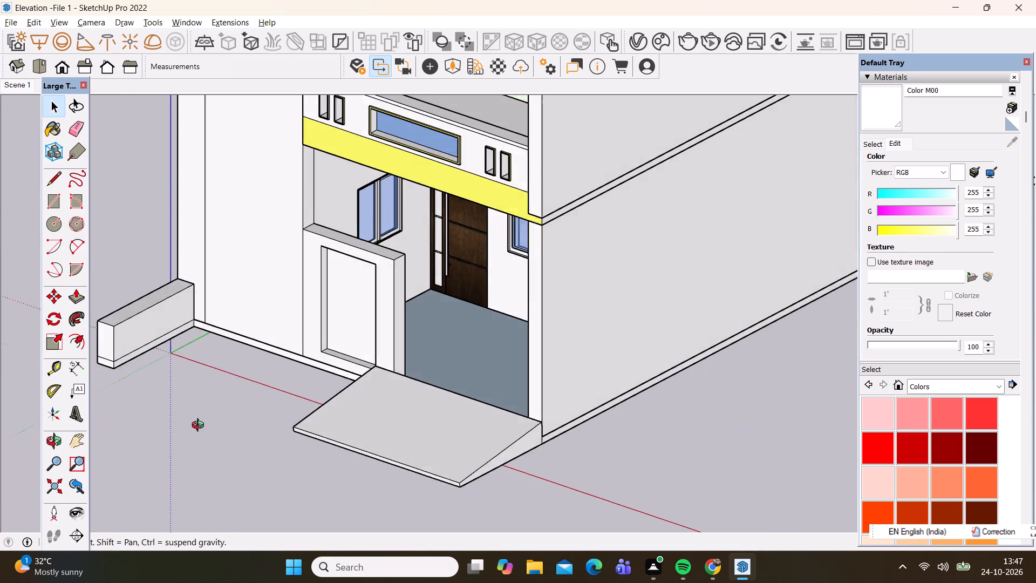
middle_drag(200, 426, 199, 425)
scroll(83, 342, up, 10)
scroll(121, 342, down, 2)
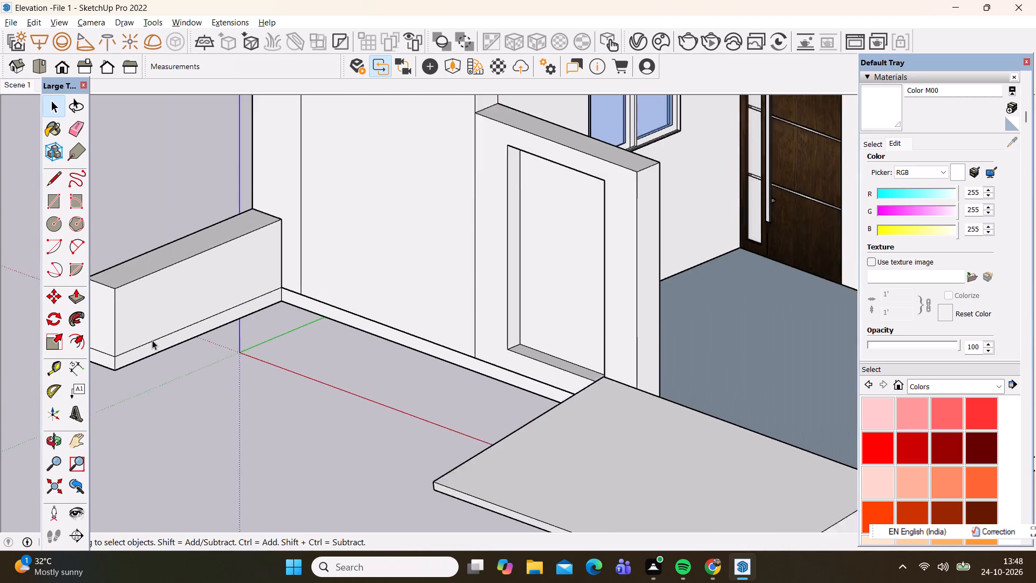
scroll(152, 340, down, 3)
scroll(118, 328, up, 2)
key(t)
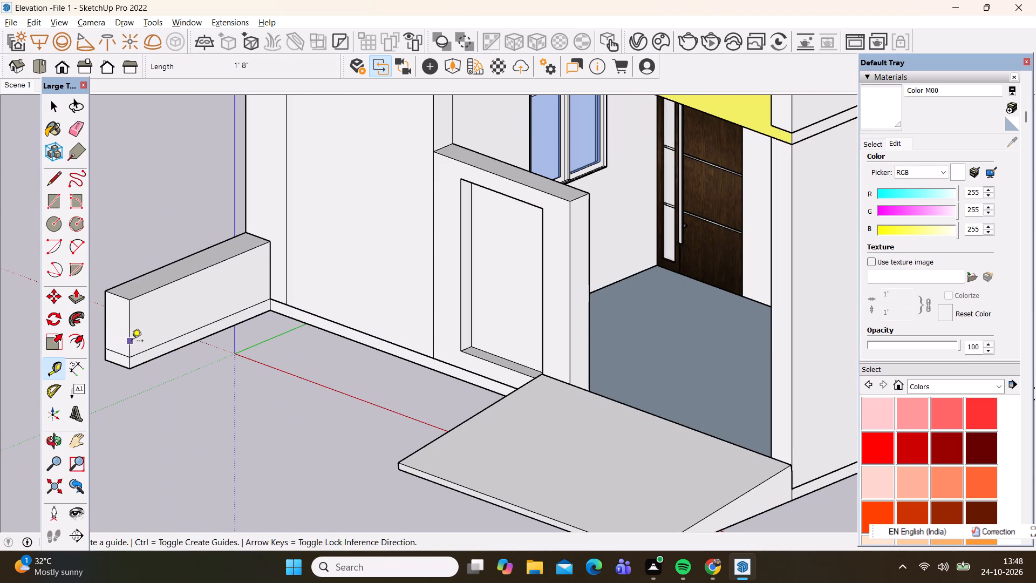
click(133, 342)
click(142, 331)
key(space)
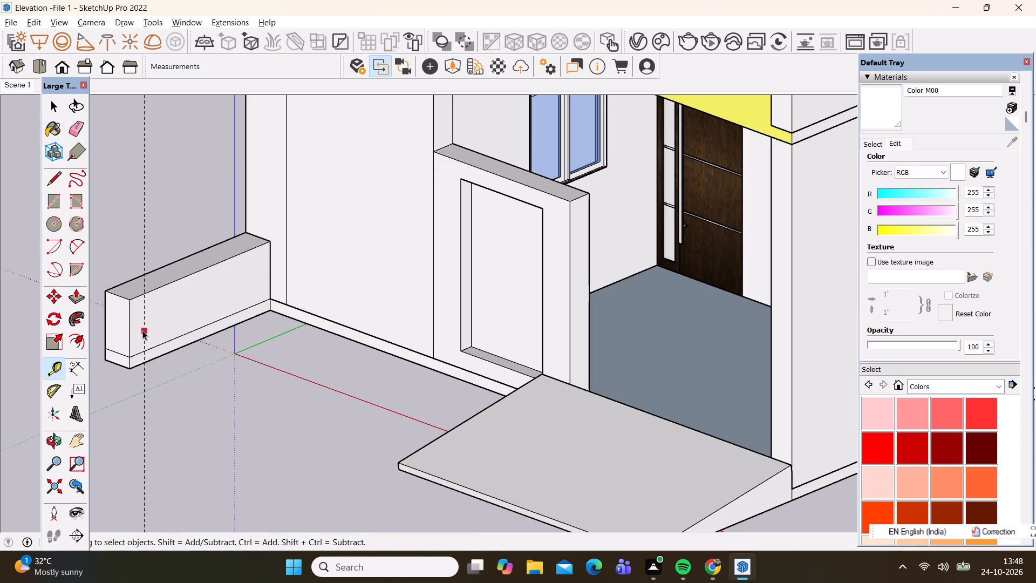
Reopen the group containing the low wall for editing.
key(p)
key(space)
double_click(137, 327)
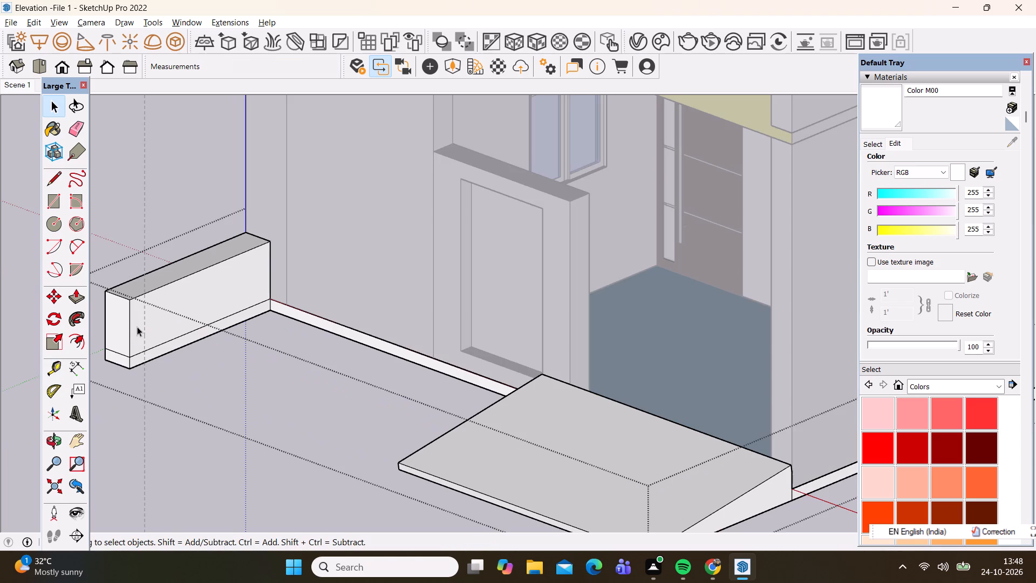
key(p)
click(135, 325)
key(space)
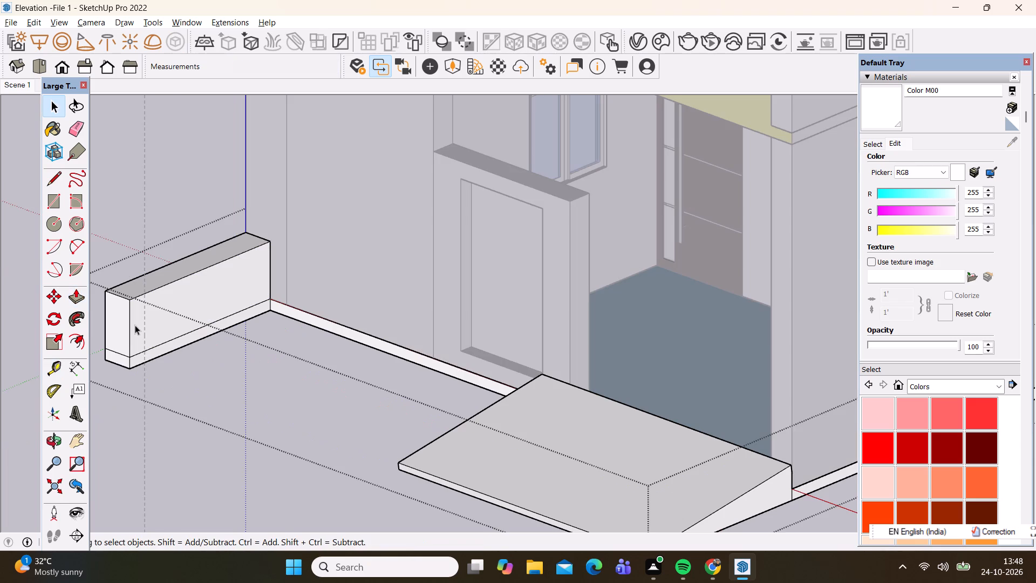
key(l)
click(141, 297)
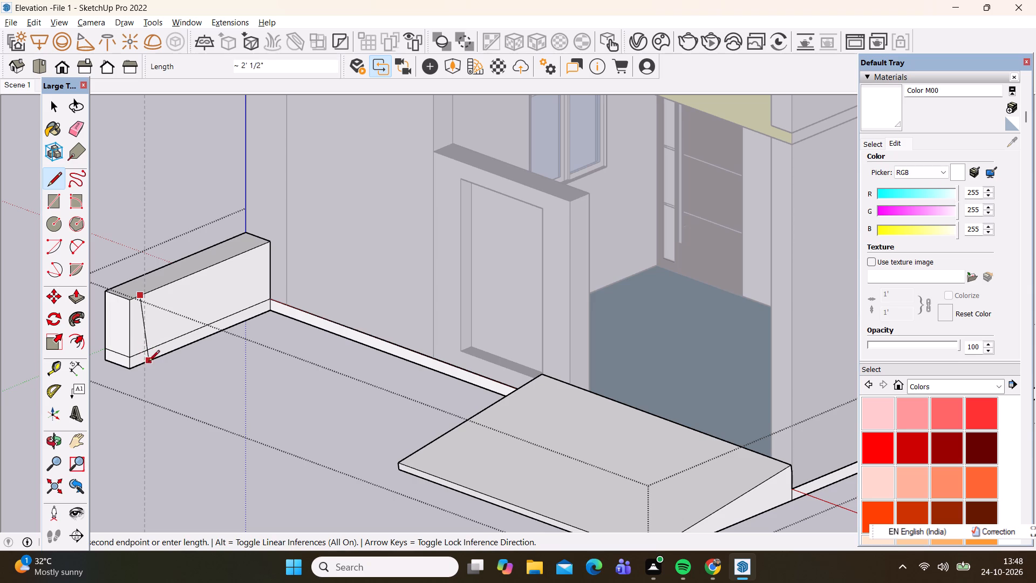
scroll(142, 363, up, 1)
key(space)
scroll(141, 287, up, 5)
Draw a 2' vertical line along the guide, from the top to the bottom of the low wall's ramp-facing side.
key(l)
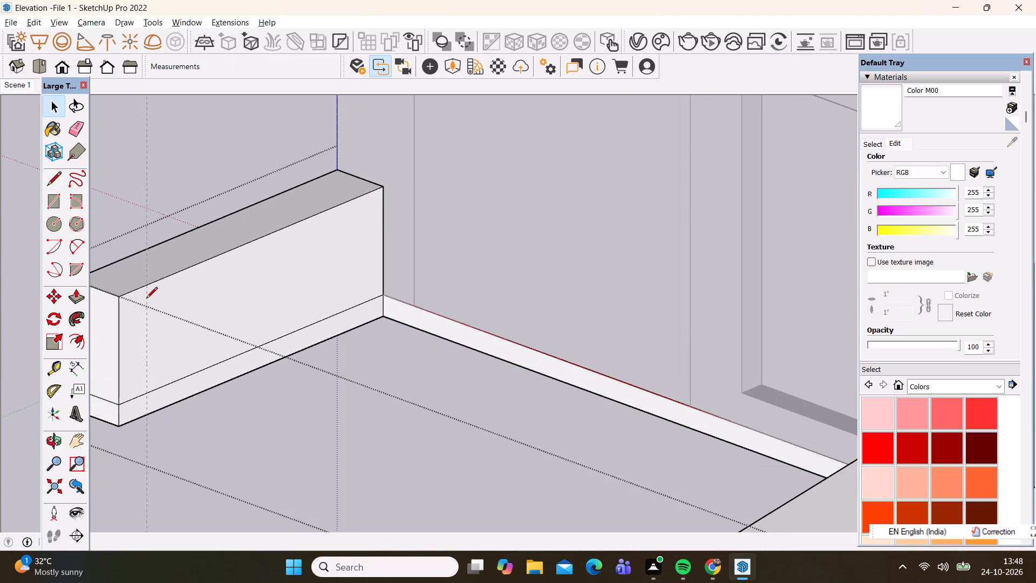
click(147, 285)
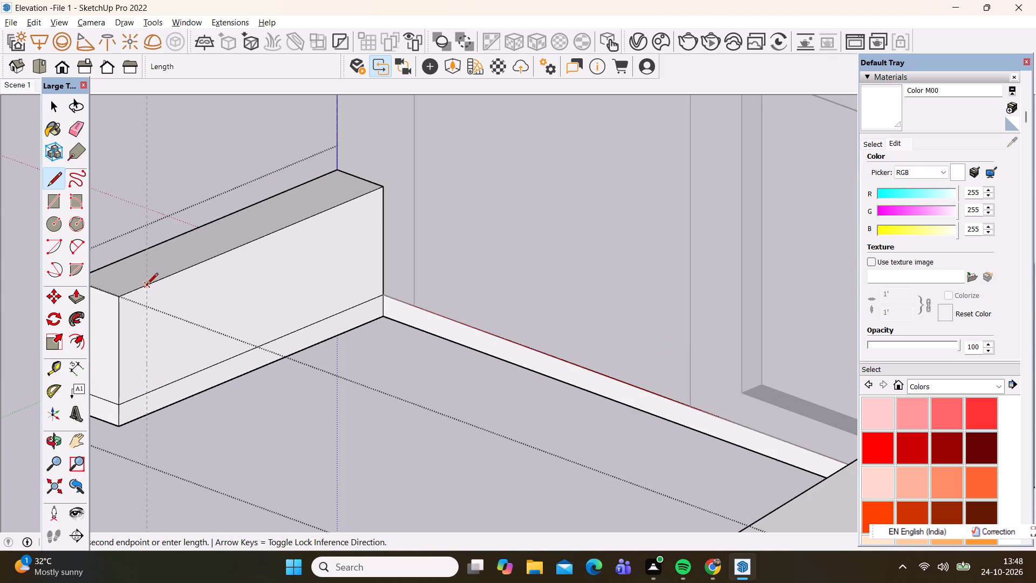
click(153, 410)
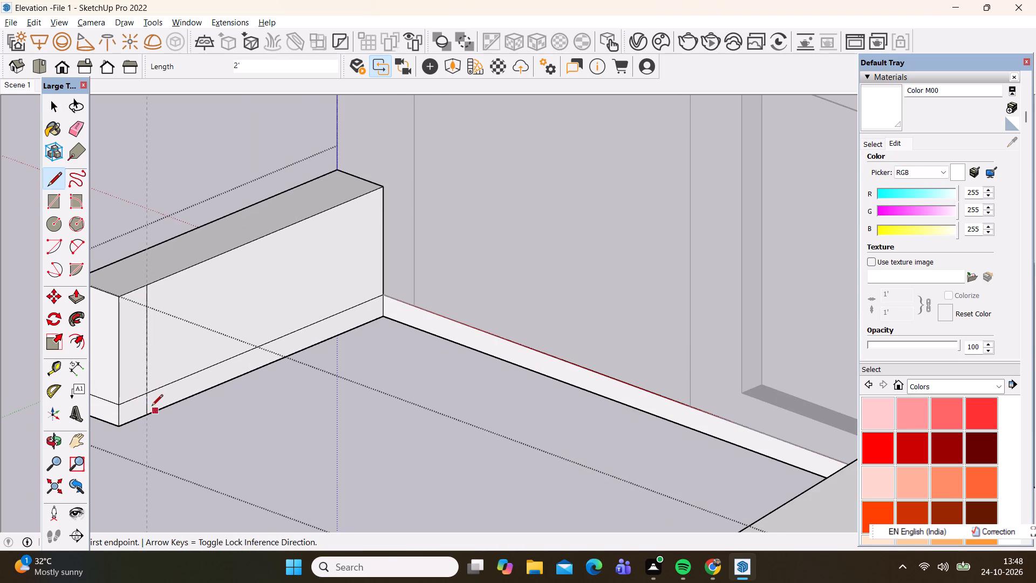
key(space)
Delete the short horizontal edge crossing the narrow strip at the low wall's outer end.
click(139, 395)
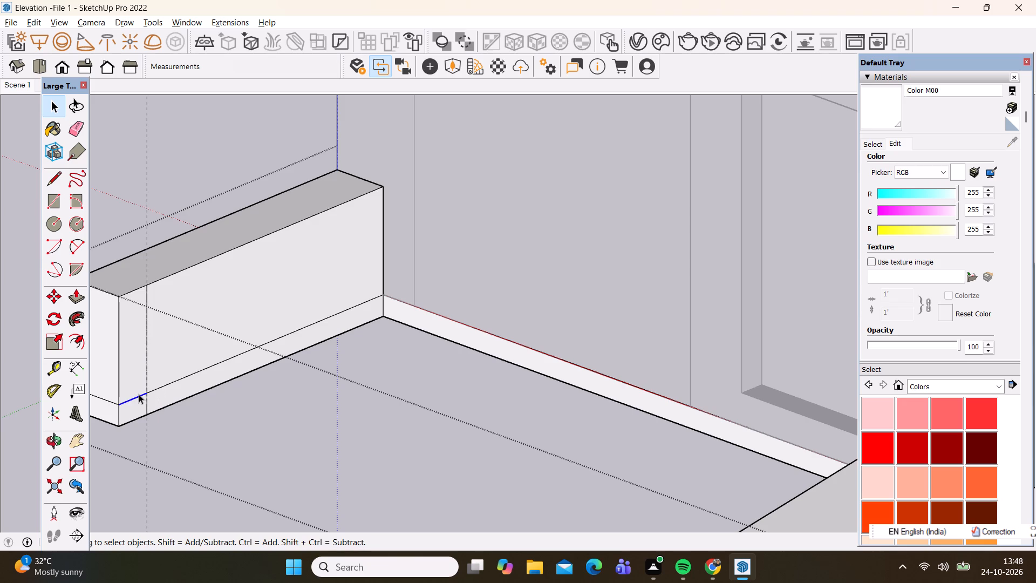
key(Delete)
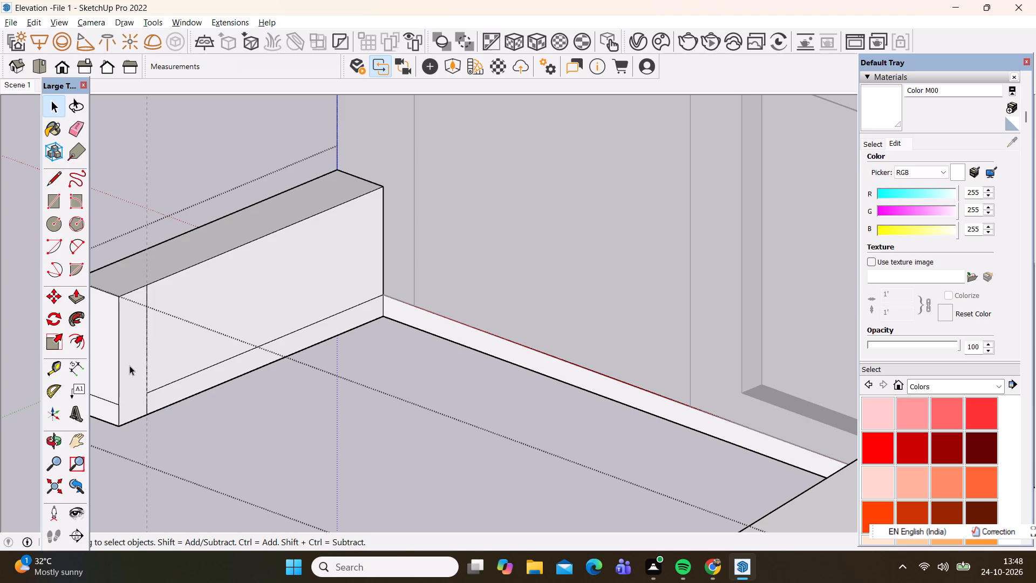
Push/Pull the narrow end strip about 9' 11 1/2" parallel to the facade until it meets the ramp's front corner.
key(p)
click(129, 365)
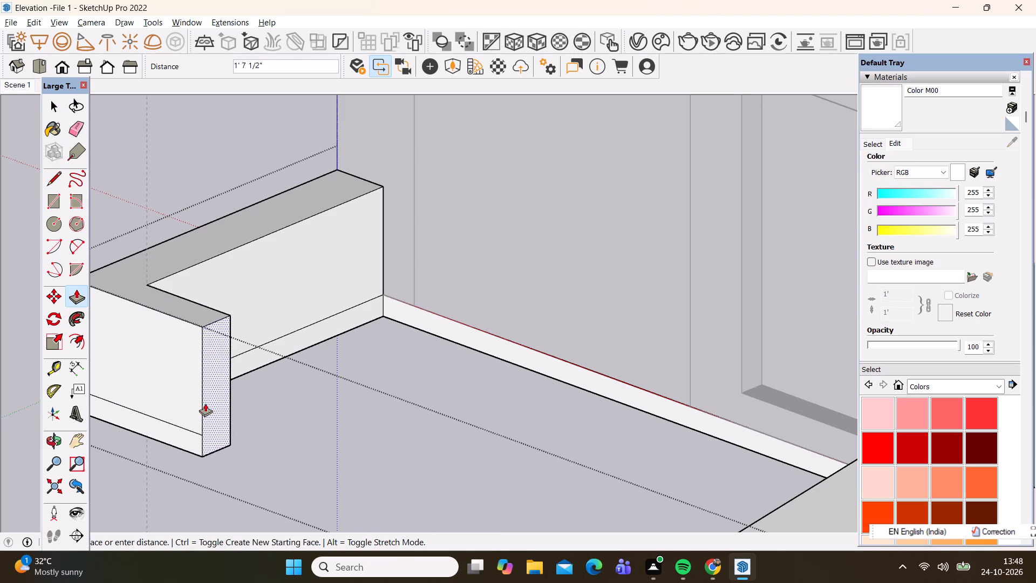
scroll(205, 401, down, 7)
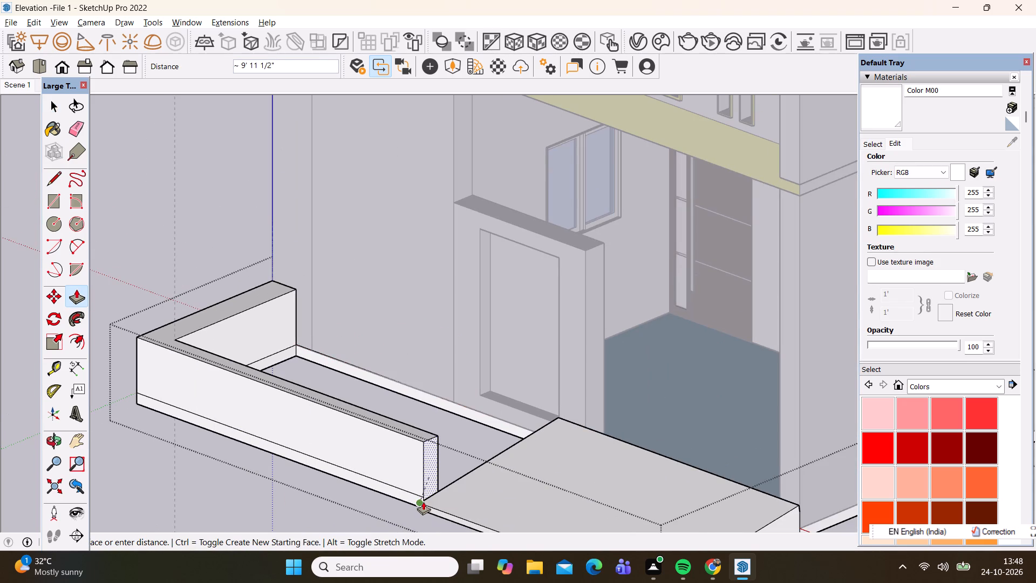
click(423, 501)
Place a vertical guide on the low wall's inner face, about 4 1/2" from its ramp-side end edge.
scroll(438, 415, down, 3)
middle_drag(494, 446, 219, 537)
scroll(494, 454, down, 1)
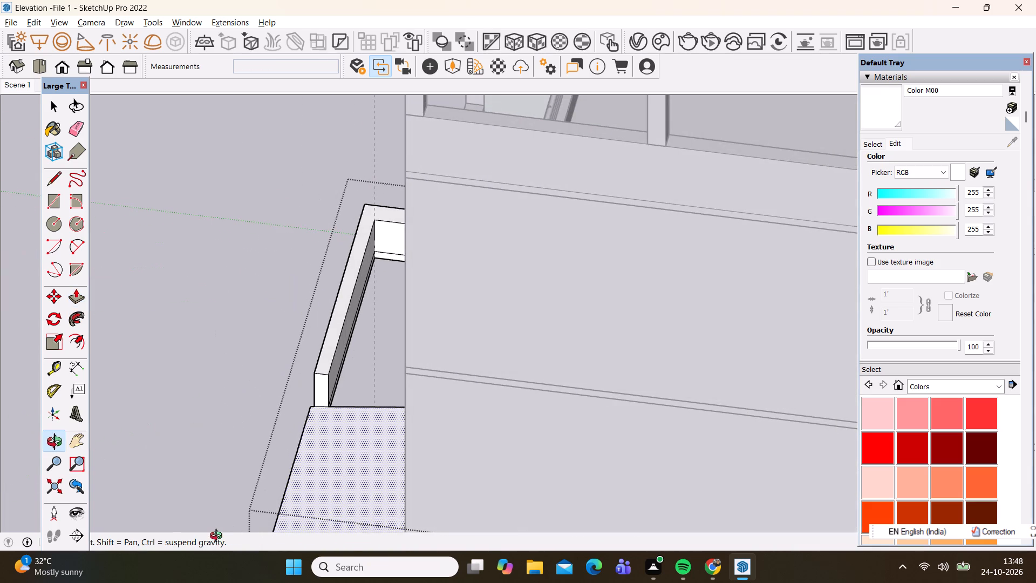
middle_drag(219, 537, 218, 537)
scroll(270, 400, up, 6)
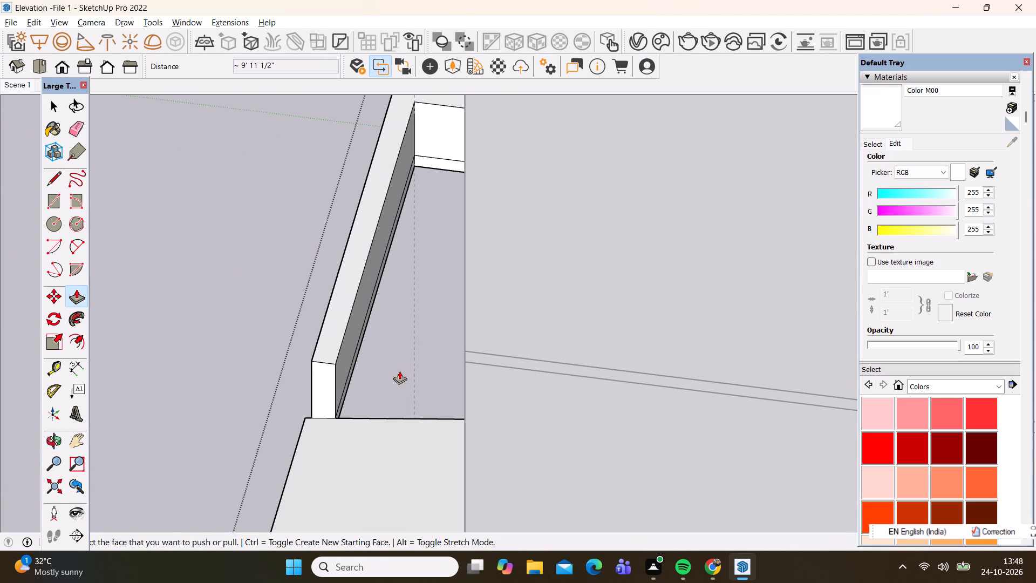
scroll(398, 371, up, 3)
scroll(318, 425, up, 3)
middle_drag(352, 442, 297, 455)
scroll(423, 334, up, 2)
key(space)
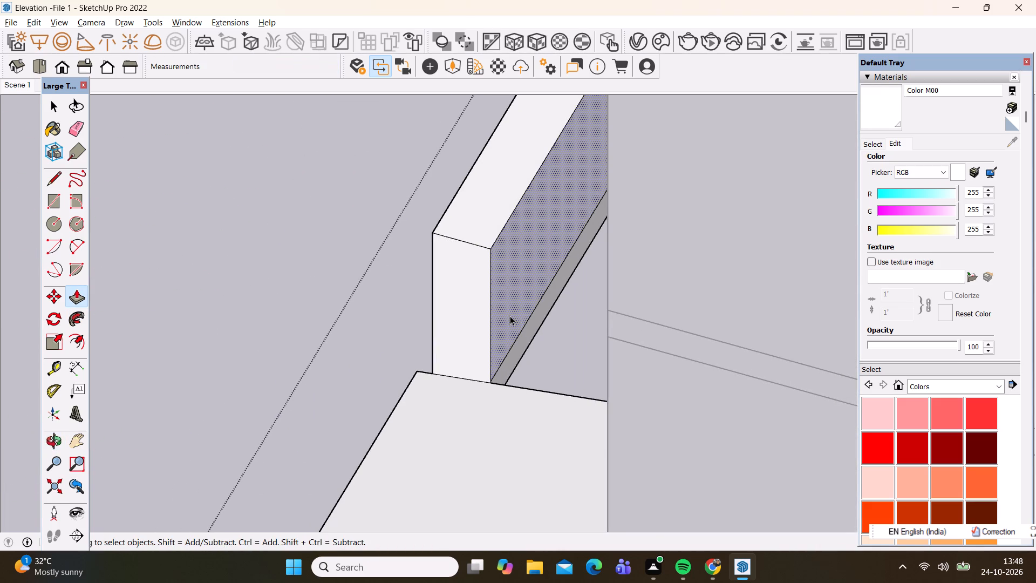
key(t)
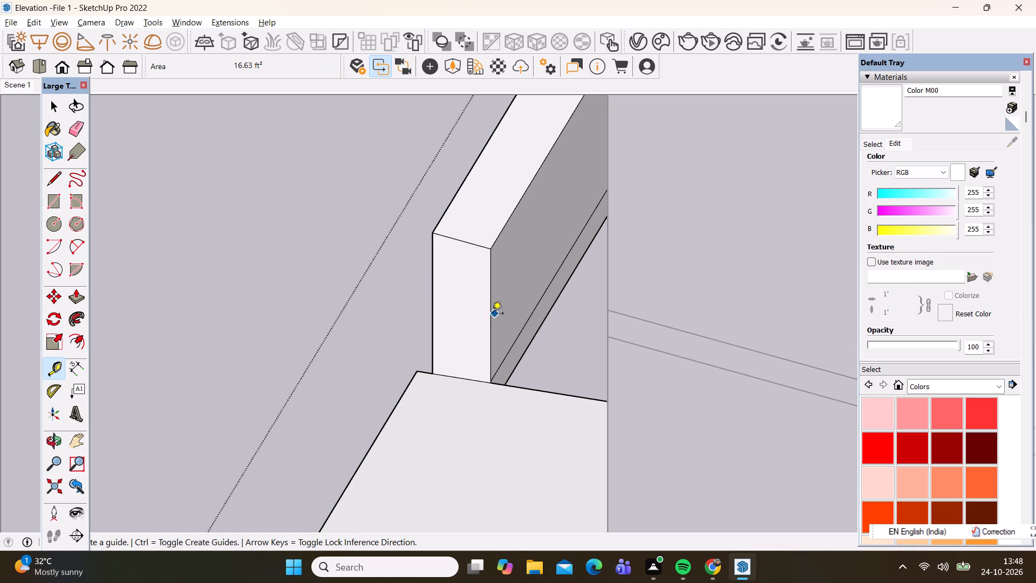
click(488, 315)
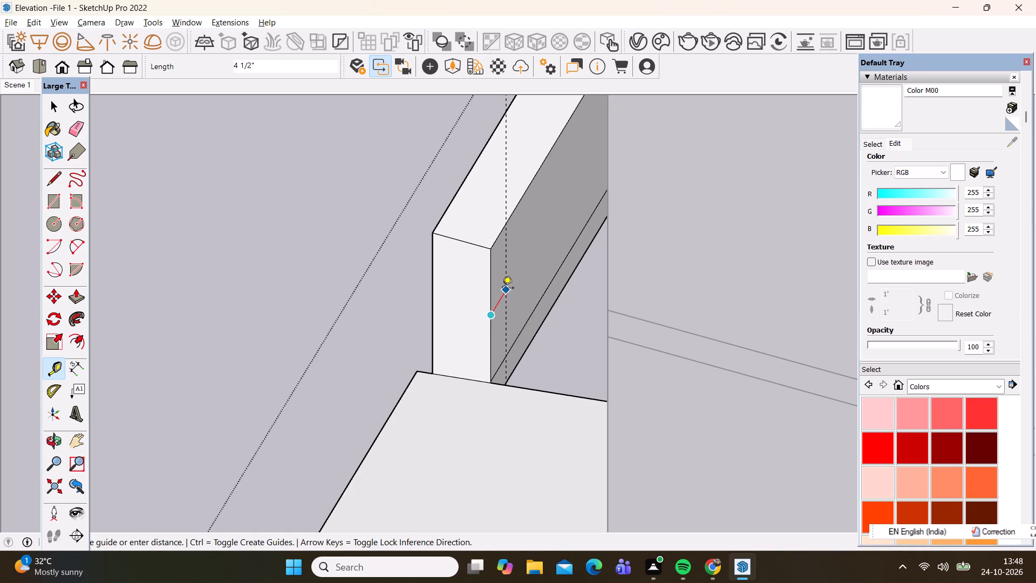
click(502, 290)
key(space)
Draw a vertical line along the guide from the low wall's top edge to the plinth line on its inner face.
key(l)
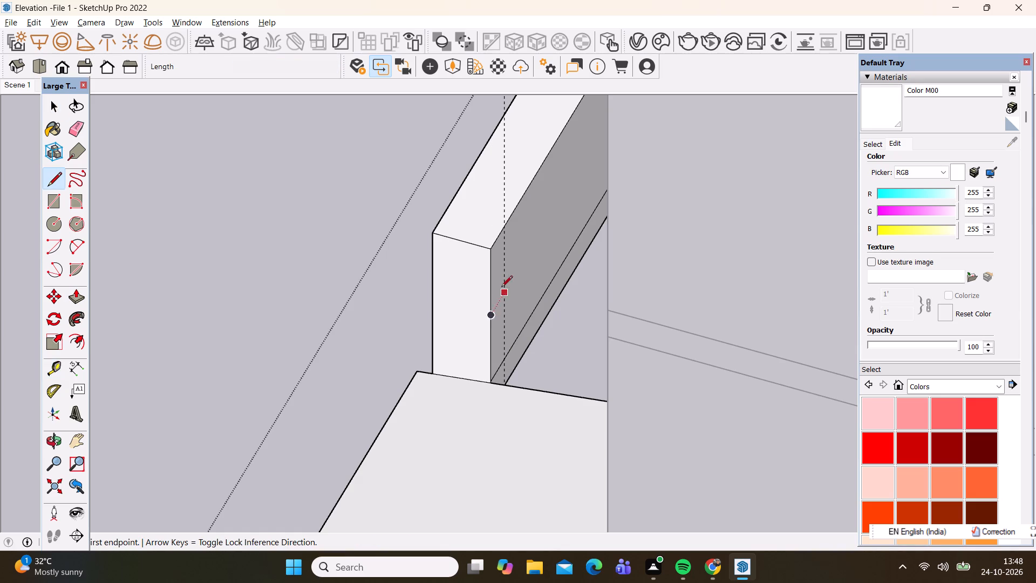
click(505, 226)
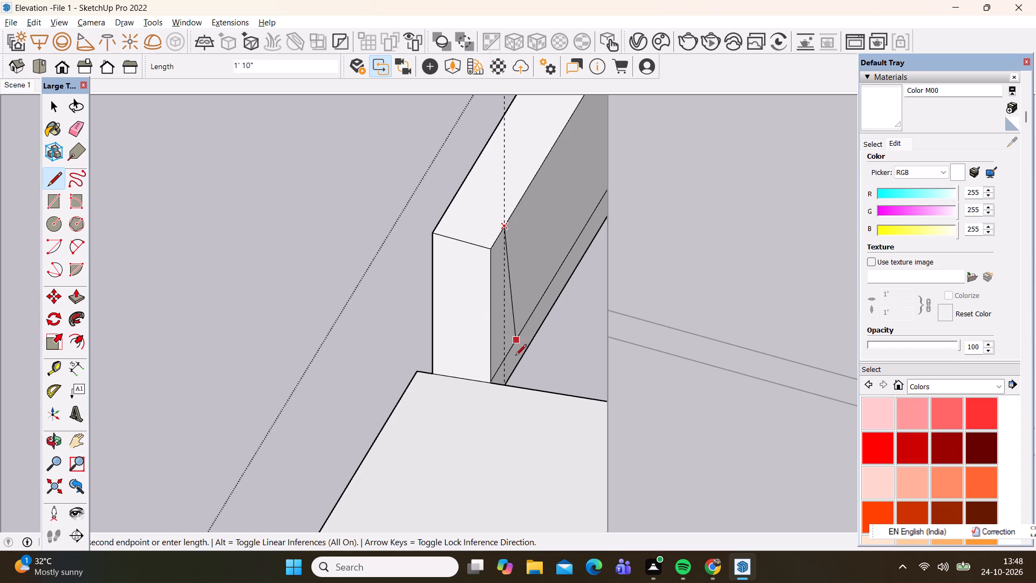
click(504, 362)
key(space)
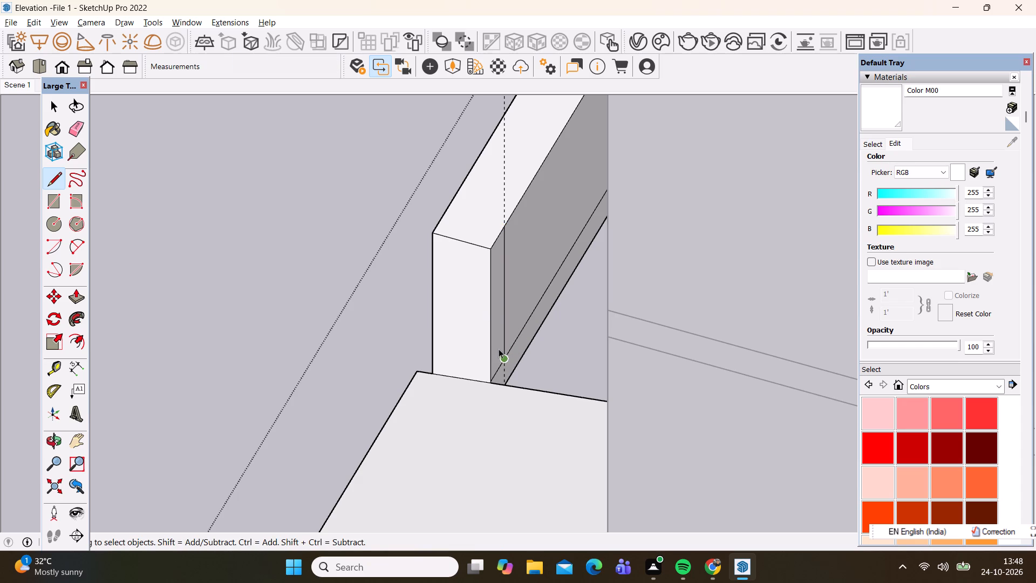
Push/Pull the narrow strip at the low wall's ramp-side end 9" toward the facade and close the group.
key(p)
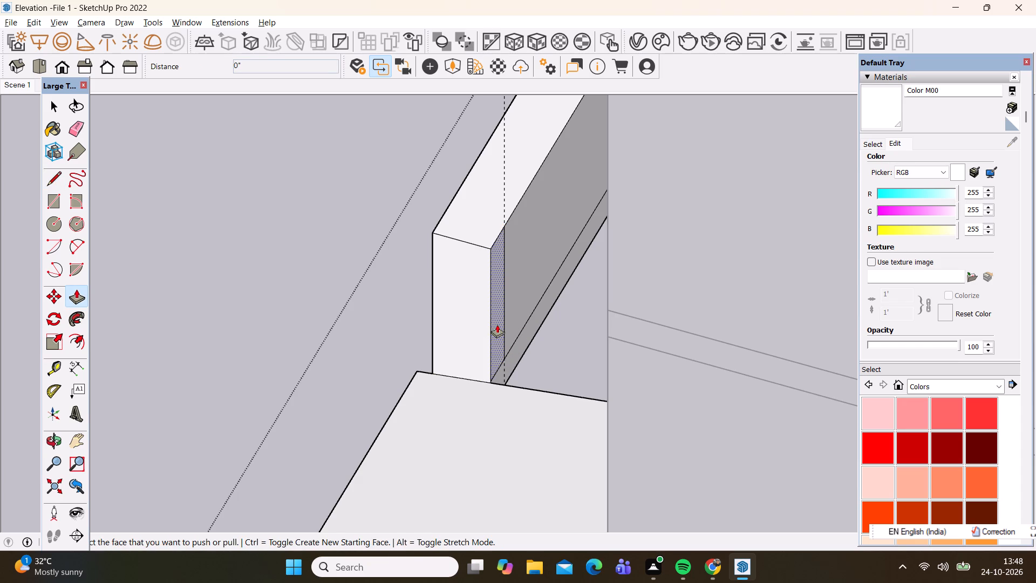
click(498, 324)
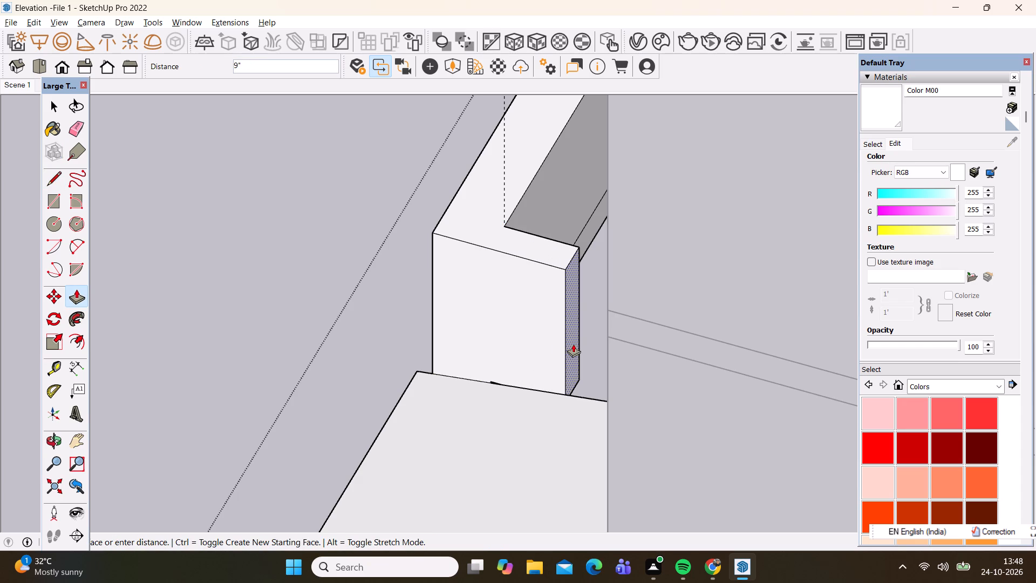
click(580, 348)
key(space)
scroll(393, 309, down, 4)
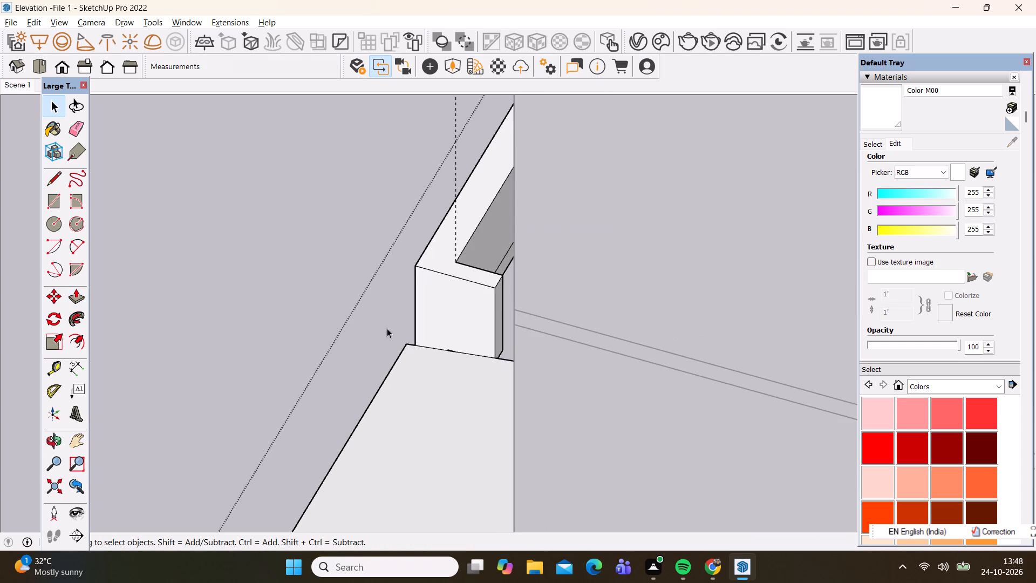
scroll(387, 328, down, 3)
middle_drag(349, 363, 737, 347)
scroll(476, 311, down, 7)
scroll(541, 264, up, 1)
scroll(541, 264, down, 4)
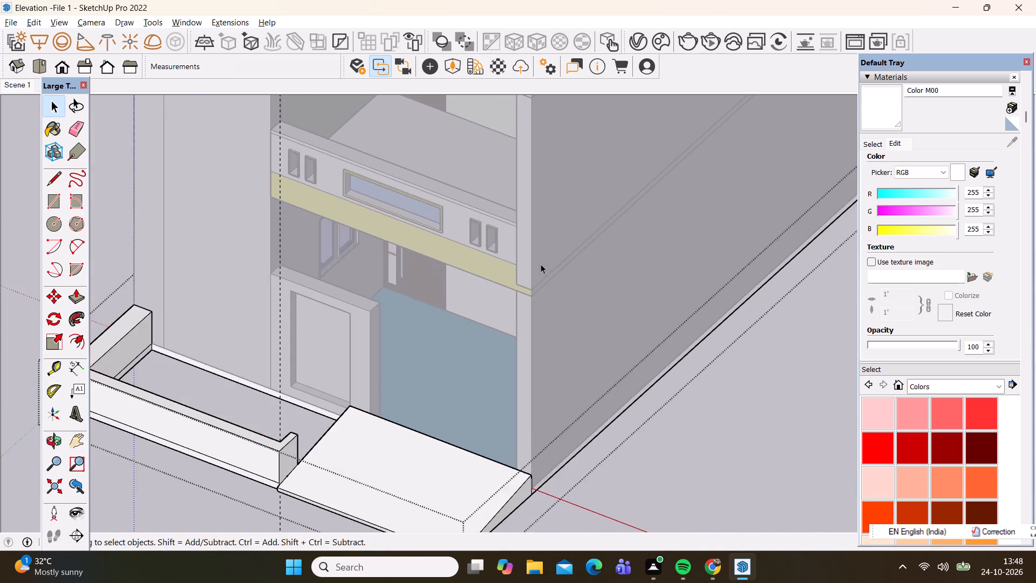
scroll(541, 264, down, 5)
key(space)
click(263, 428)
Examine the low wall and its new return beside the ramp from the front of the building.
scroll(342, 344, down, 3)
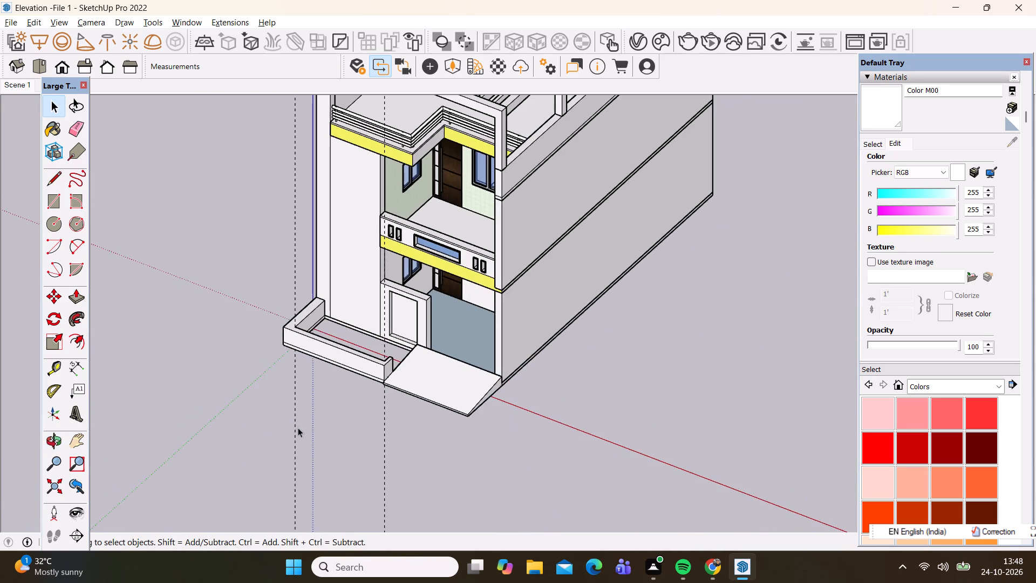
middle_drag(298, 428, 496, 287)
scroll(313, 428, down, 1)
scroll(405, 414, up, 6)
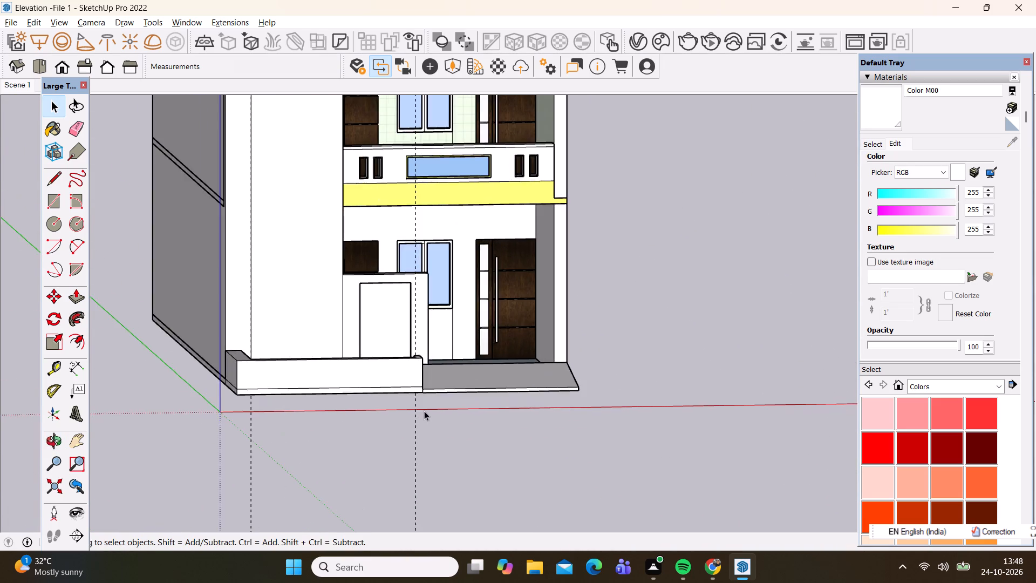
scroll(424, 411, up, 3)
scroll(439, 364, up, 3)
scroll(338, 363, up, 3)
scroll(339, 356, down, 6)
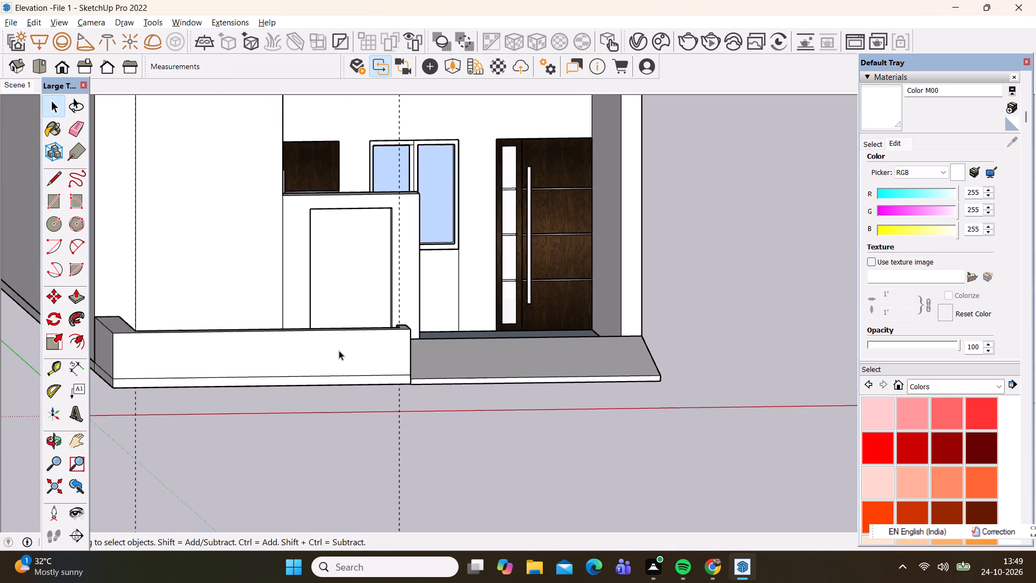
scroll(339, 350, down, 1)
middle_drag(340, 350, 353, 414)
scroll(438, 376, up, 3)
scroll(441, 260, down, 6)
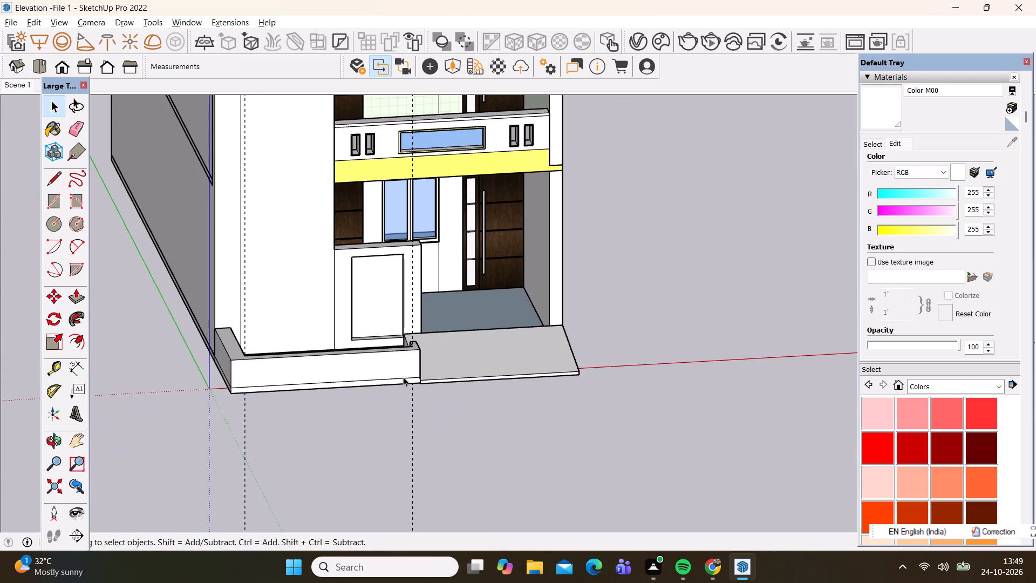
Delete all guides from the model.
click(36, 25)
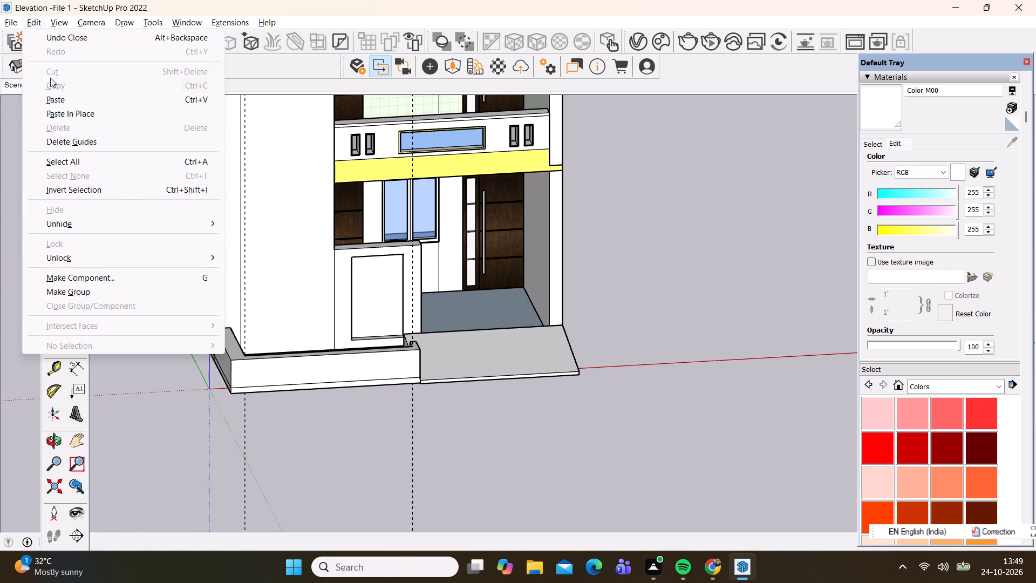
click(65, 139)
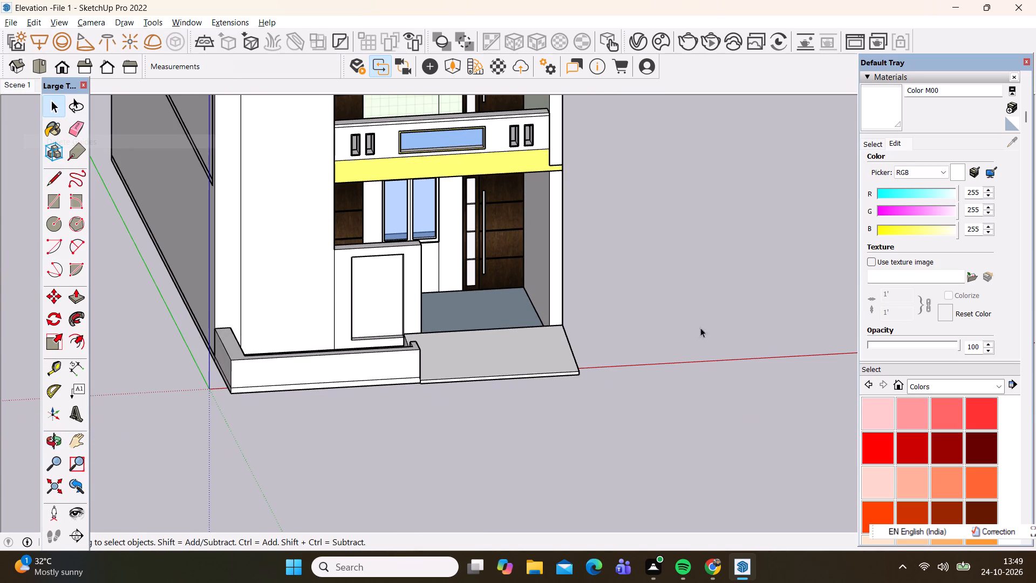
Switch the materials library to the Tile collection.
click(928, 389)
click(944, 531)
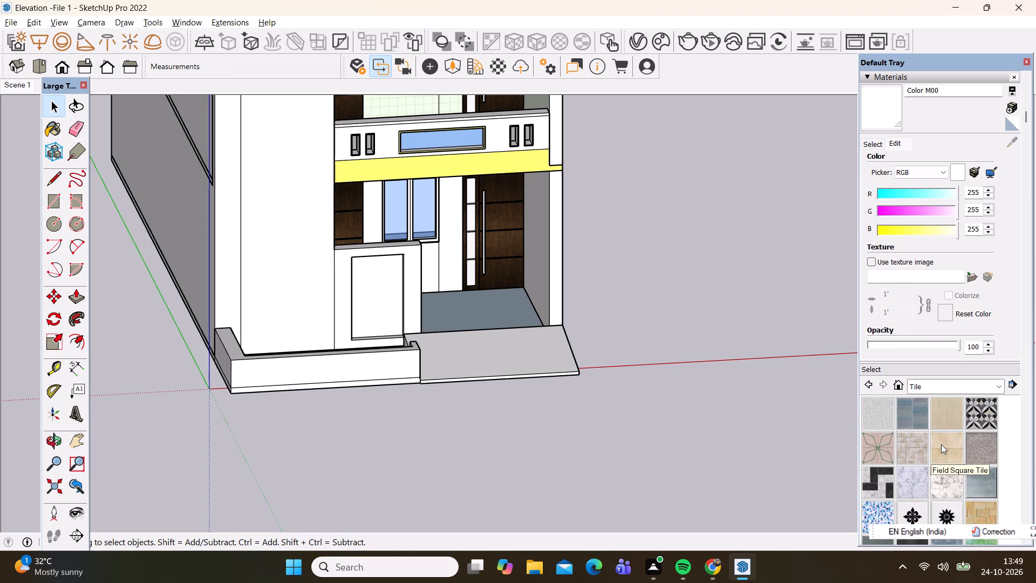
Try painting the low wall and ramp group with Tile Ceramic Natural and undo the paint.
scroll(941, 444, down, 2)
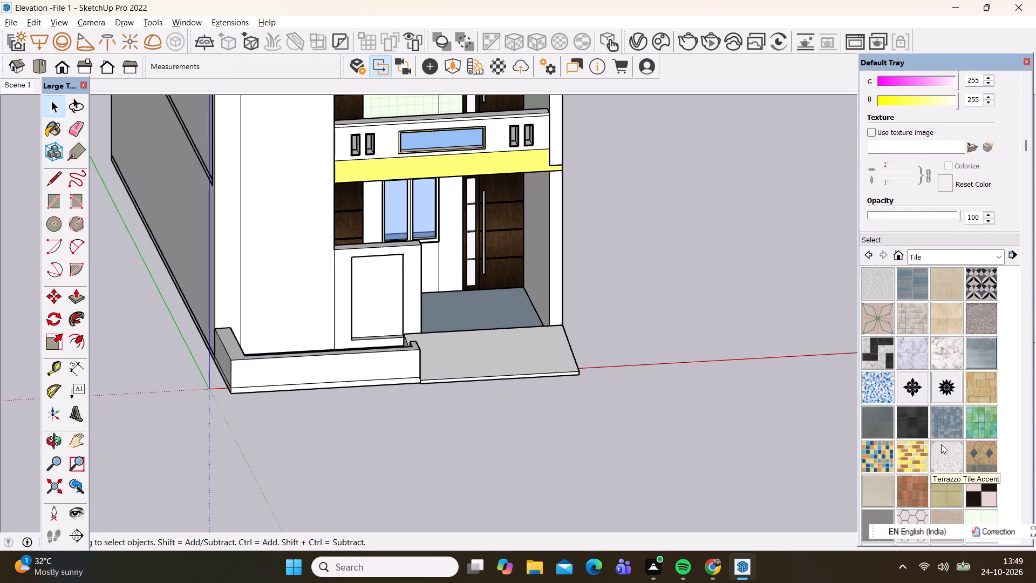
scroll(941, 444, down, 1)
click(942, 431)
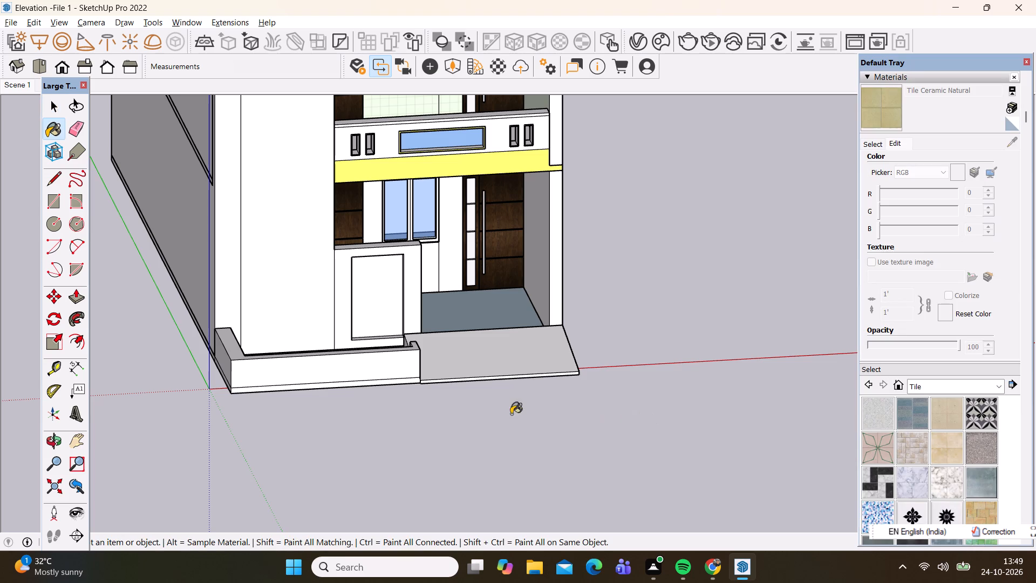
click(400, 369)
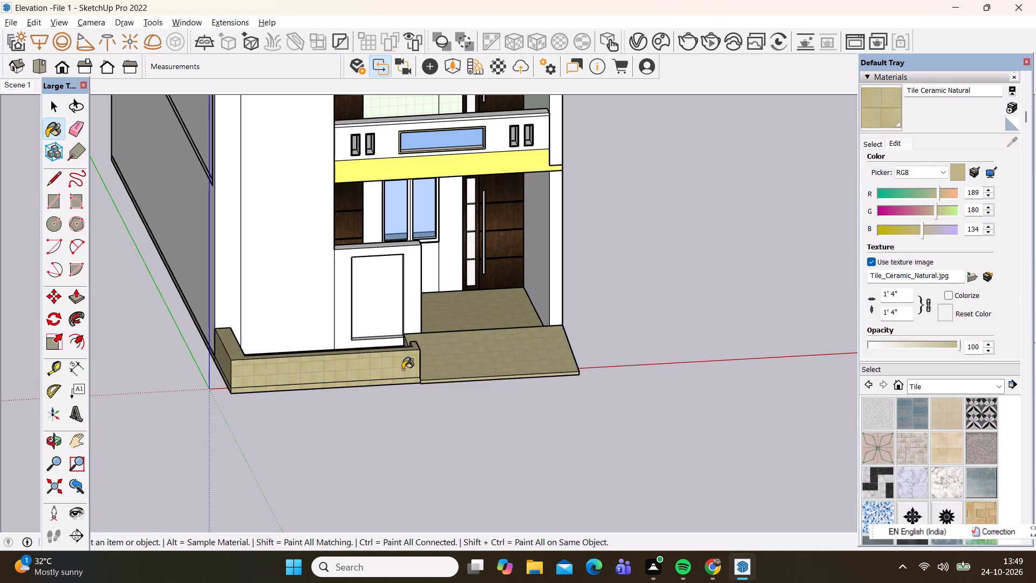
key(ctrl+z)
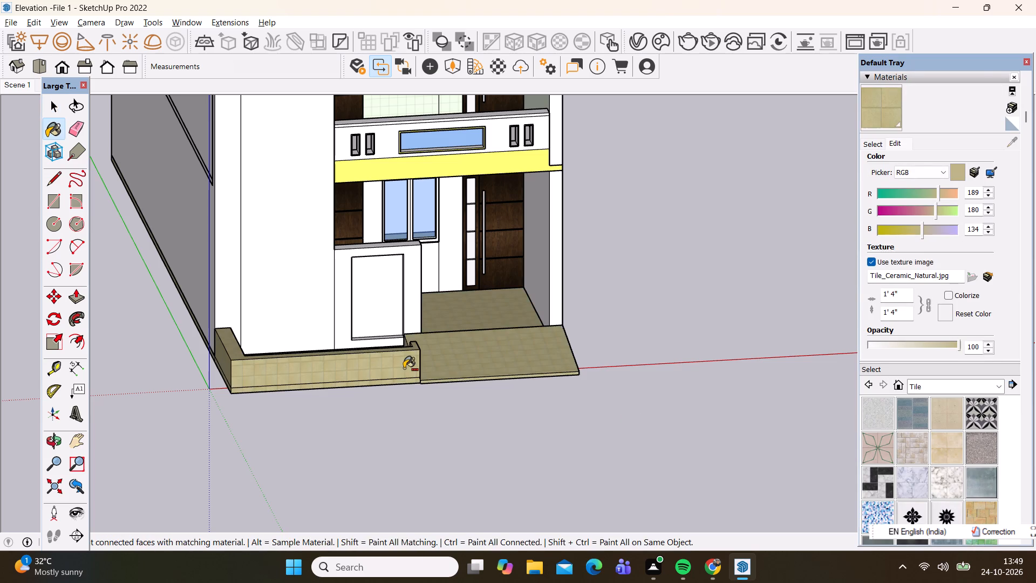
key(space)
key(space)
Inside the group, paint the low wall's front, outer side, top and base strips with Concrete Tile.
double_click(387, 371)
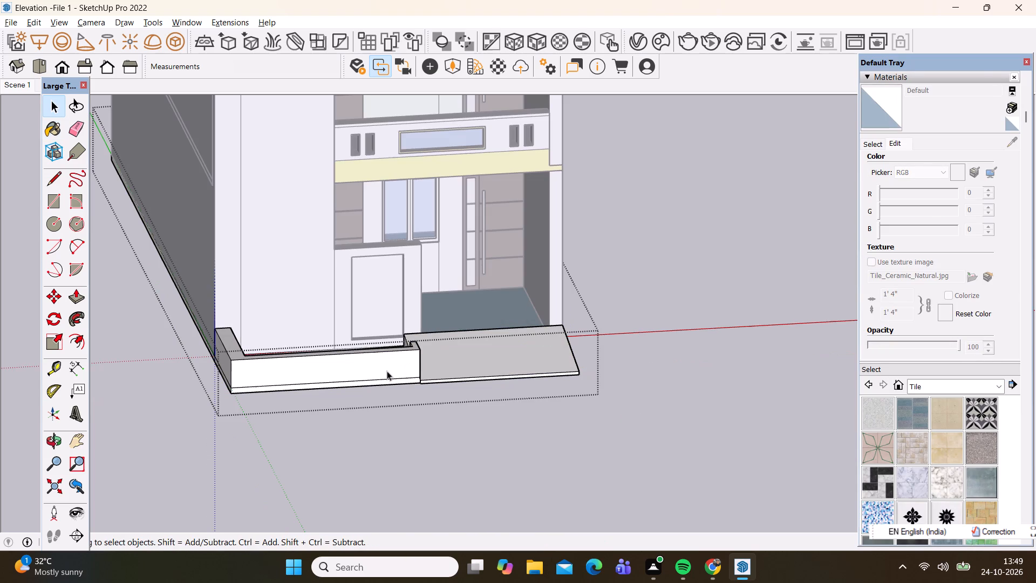
scroll(968, 456, down, 3)
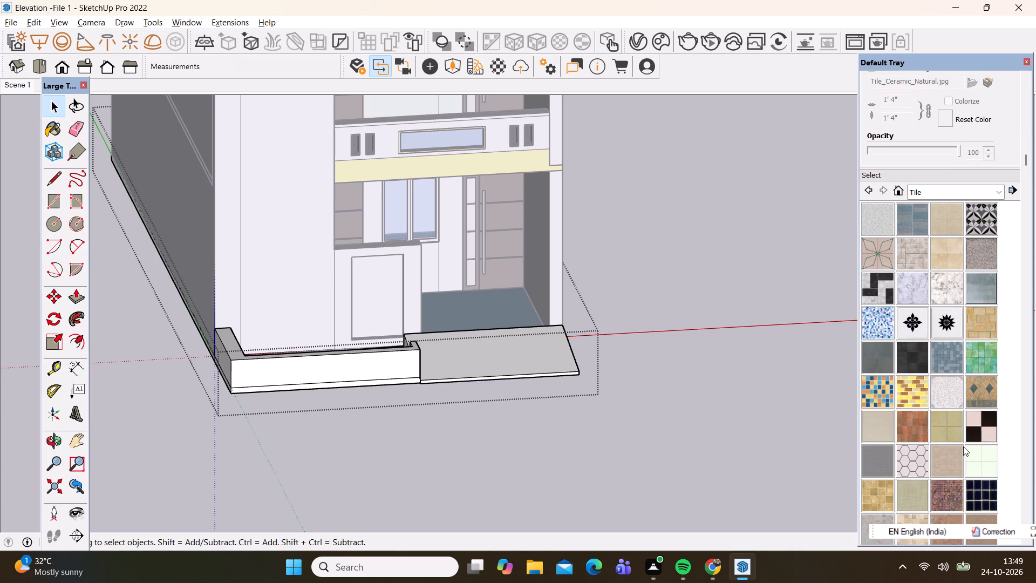
scroll(944, 432, down, 1)
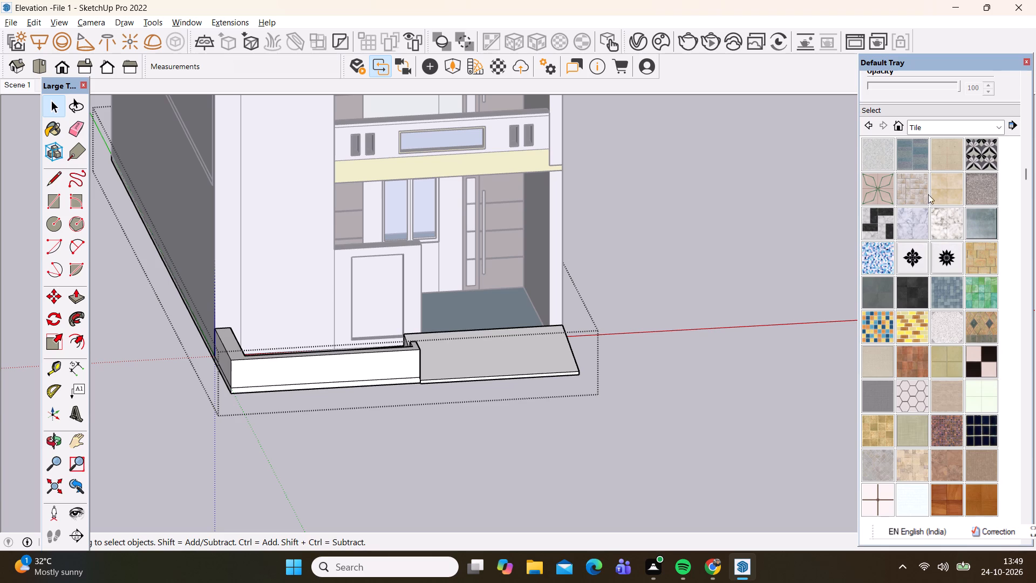
click(936, 155)
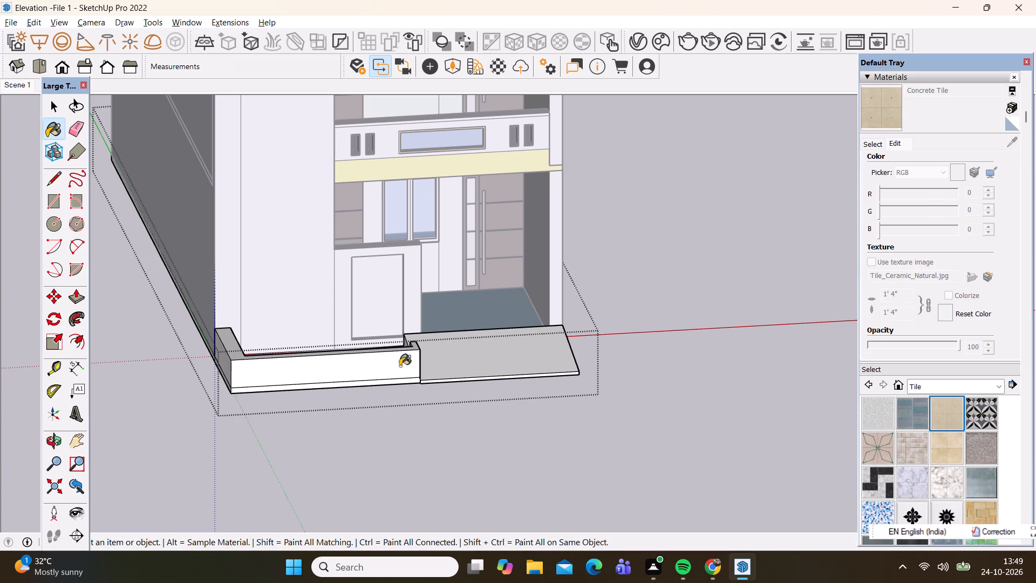
click(400, 363)
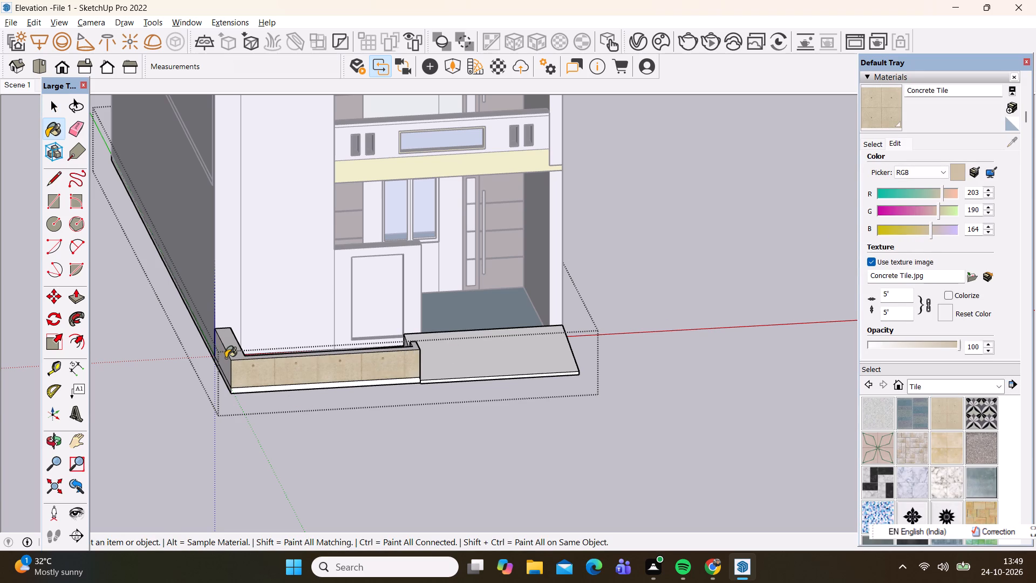
click(226, 358)
click(230, 347)
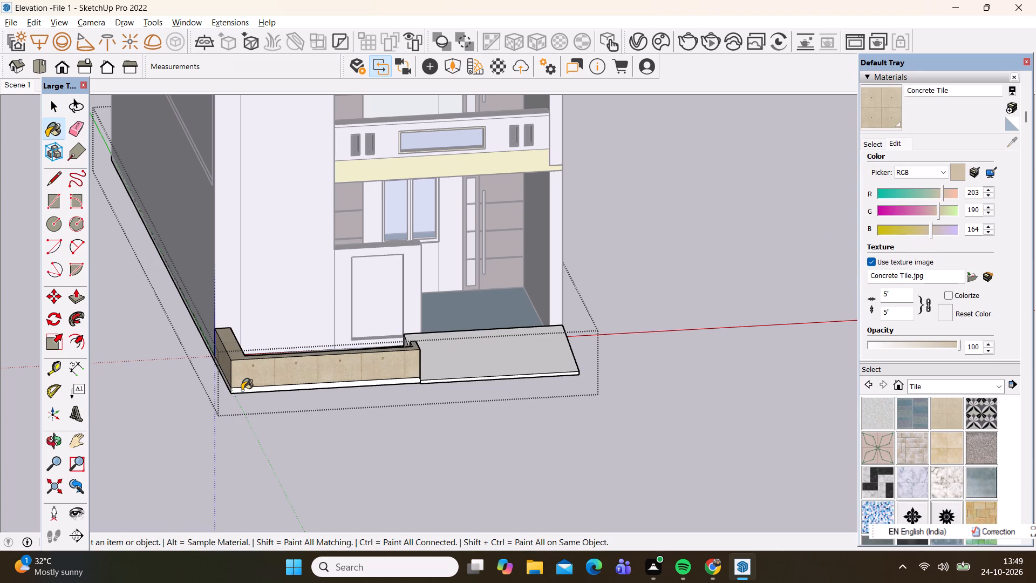
click(242, 390)
click(227, 387)
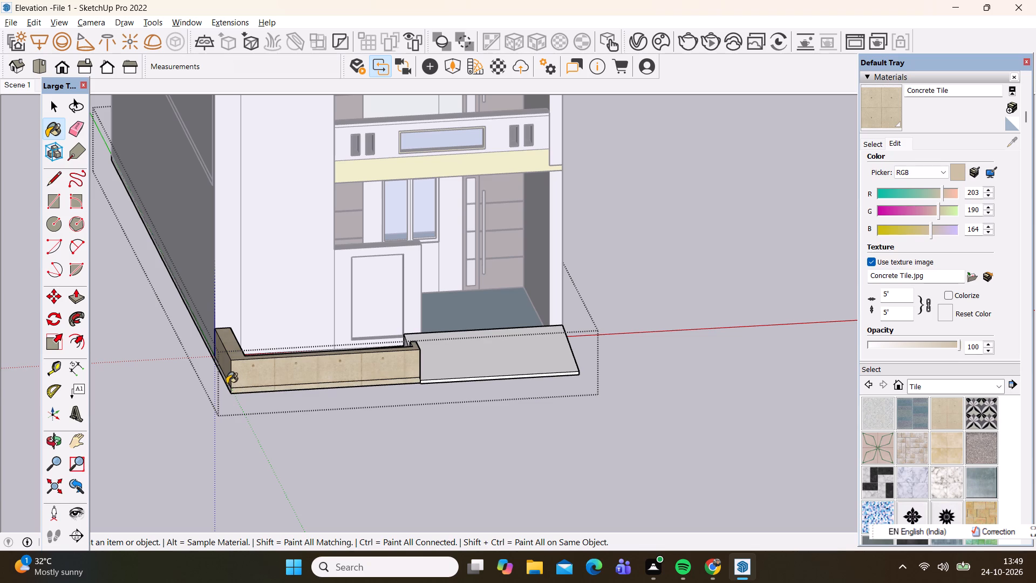
click(227, 384)
scroll(218, 388, up, 6)
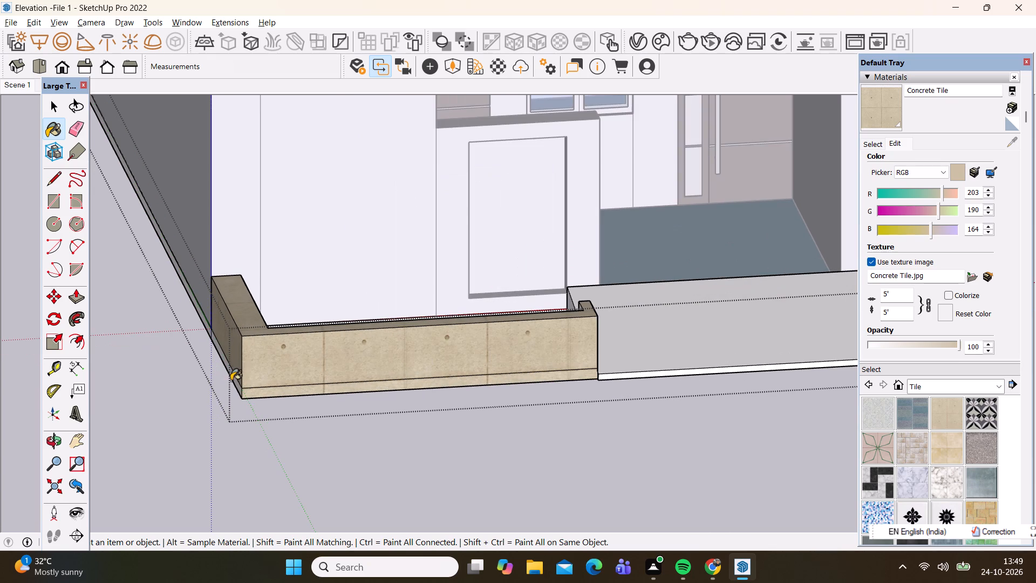
key(space)
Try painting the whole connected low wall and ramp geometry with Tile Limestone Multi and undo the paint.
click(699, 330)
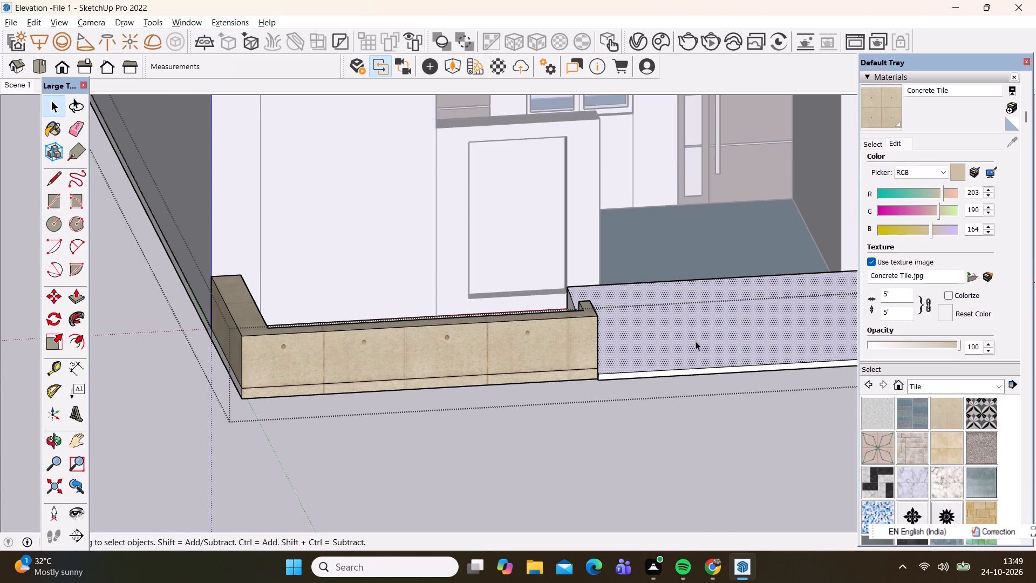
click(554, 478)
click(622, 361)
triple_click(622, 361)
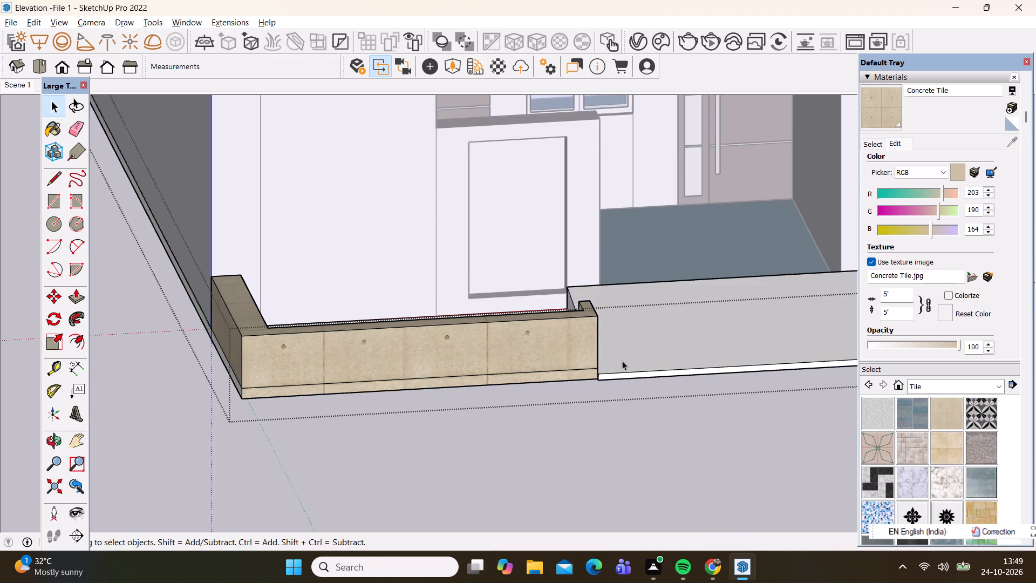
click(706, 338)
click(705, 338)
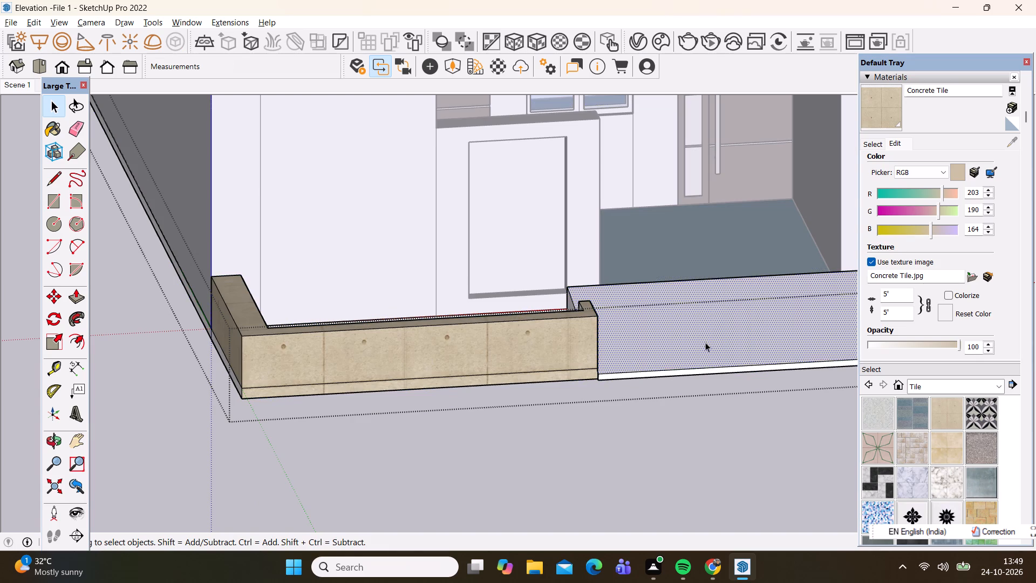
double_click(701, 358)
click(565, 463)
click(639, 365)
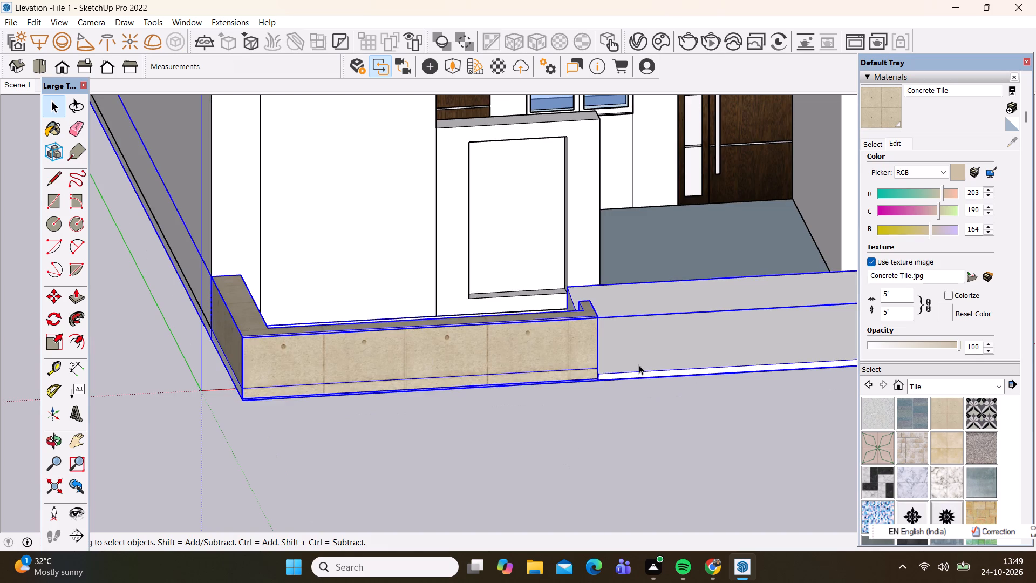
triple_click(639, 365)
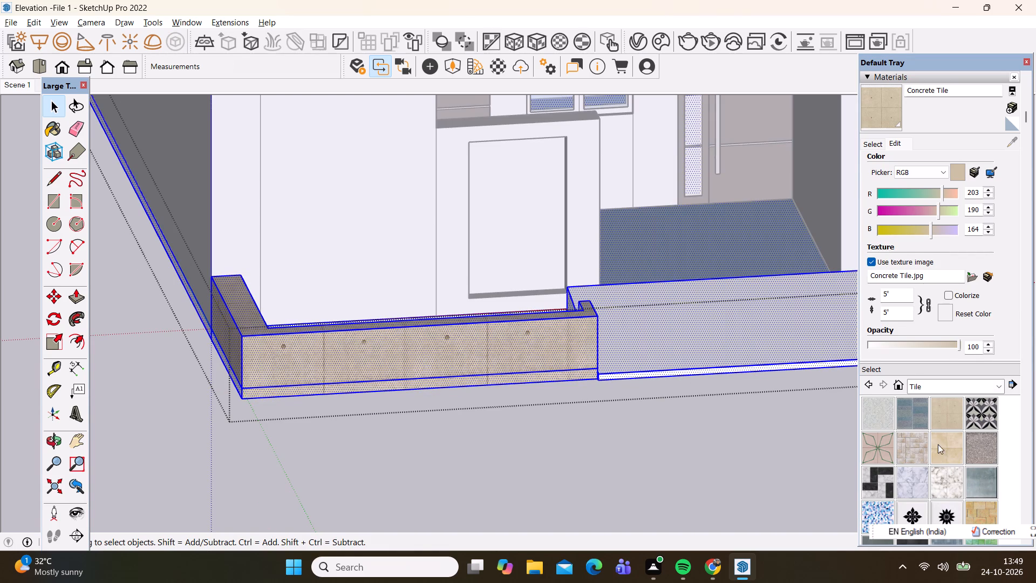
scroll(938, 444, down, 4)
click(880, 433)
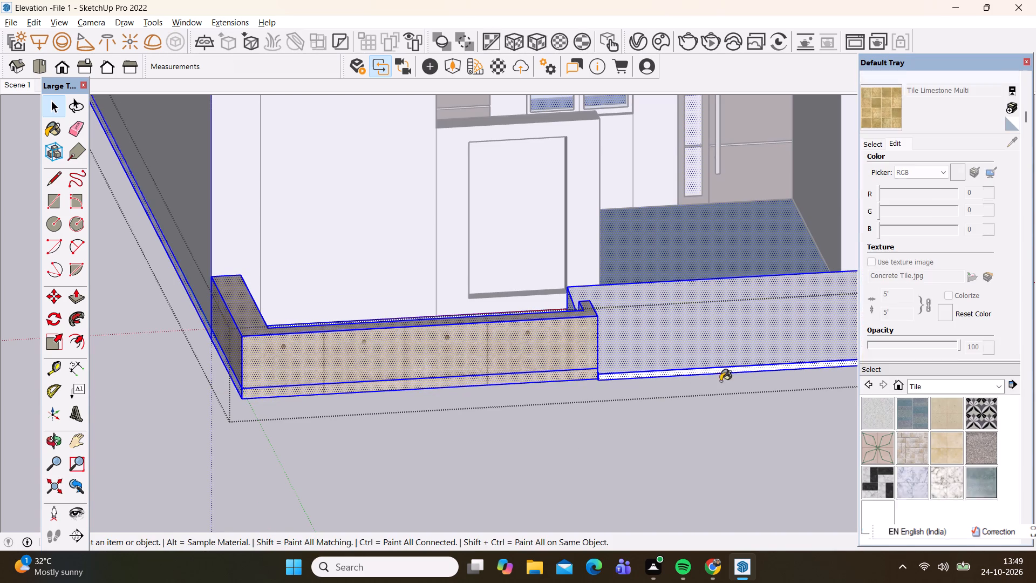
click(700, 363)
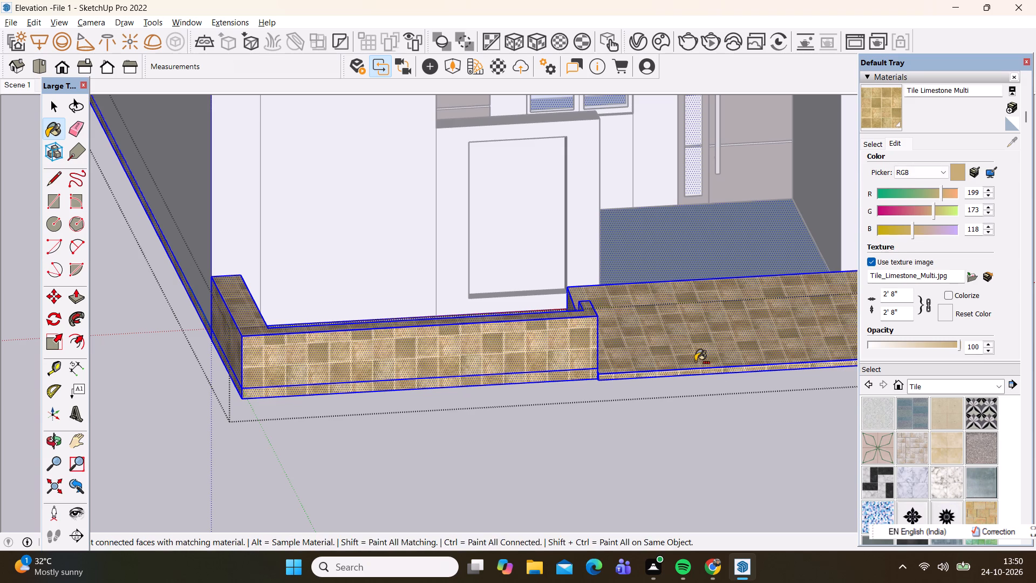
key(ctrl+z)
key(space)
Inside the group, paint the ramp's sloped top face with Roofing Slate Tan.
double_click(695, 361)
click(617, 438)
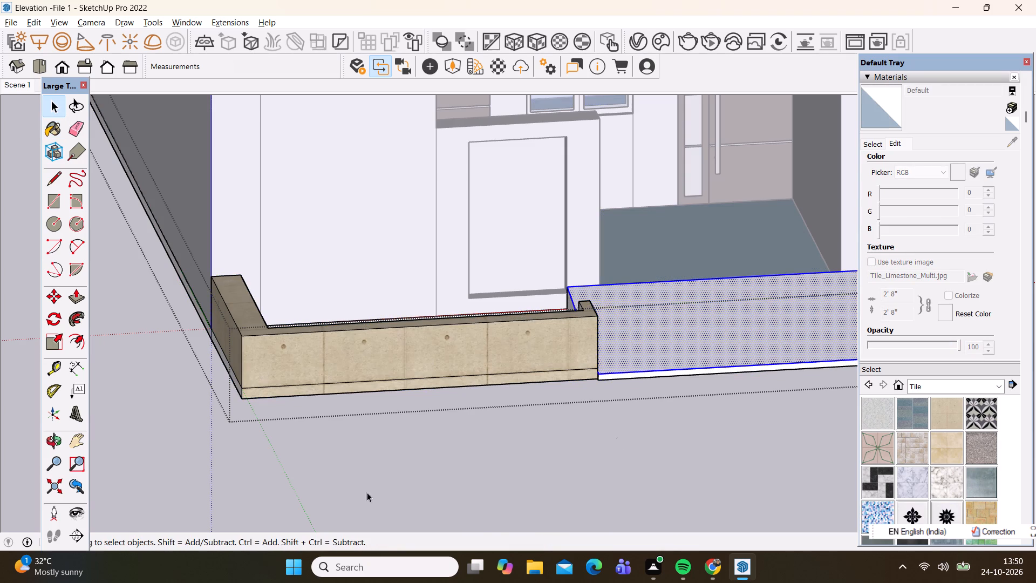
scroll(298, 448, down, 6)
click(540, 387)
double_click(540, 387)
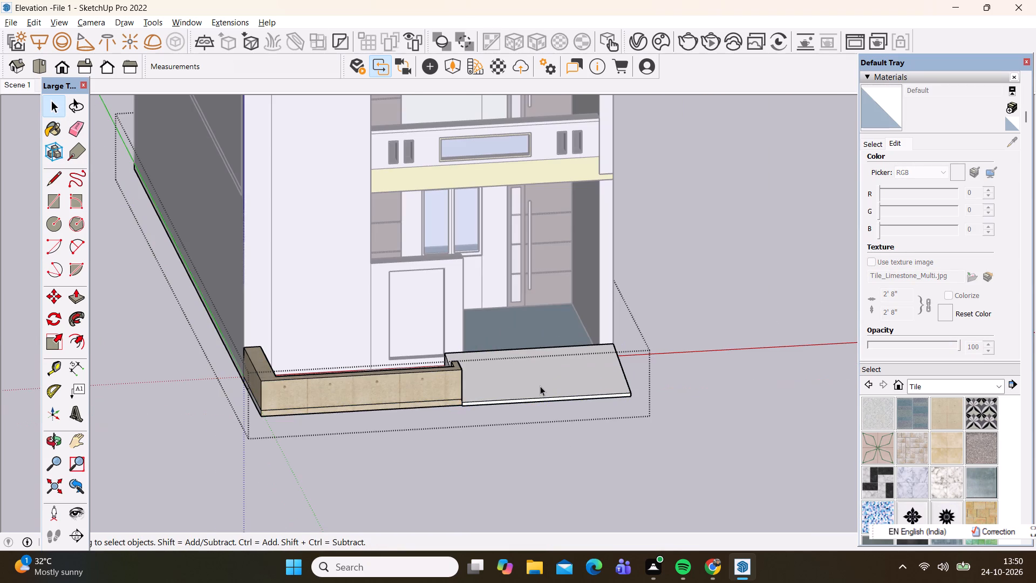
click(540, 386)
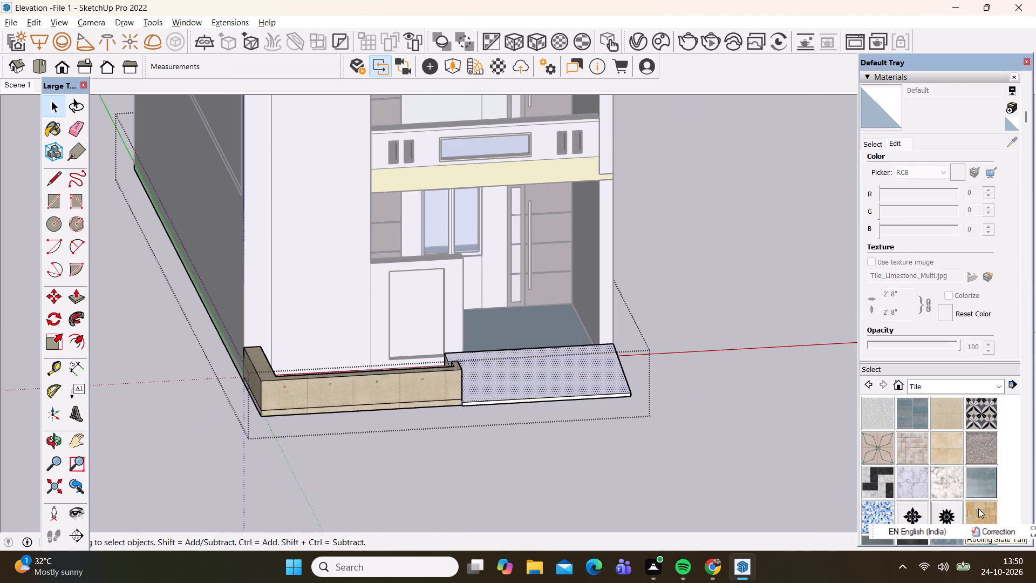
click(978, 509)
click(596, 385)
Paint the ramp's thin front edge and its side face beside the low wall with Roofing Slate Tan, and exit the group.
scroll(424, 412, up, 4)
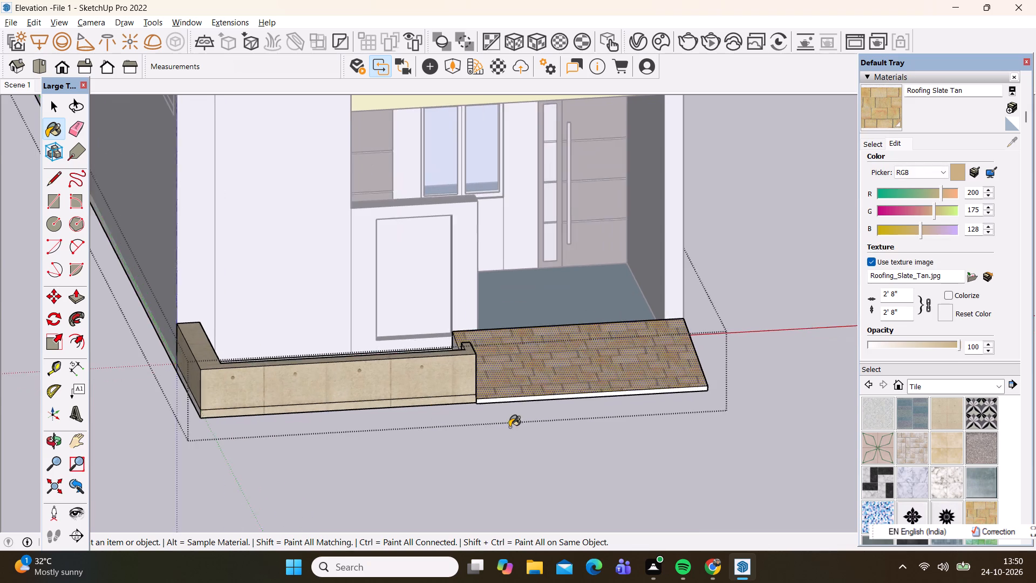
scroll(509, 427, up, 13)
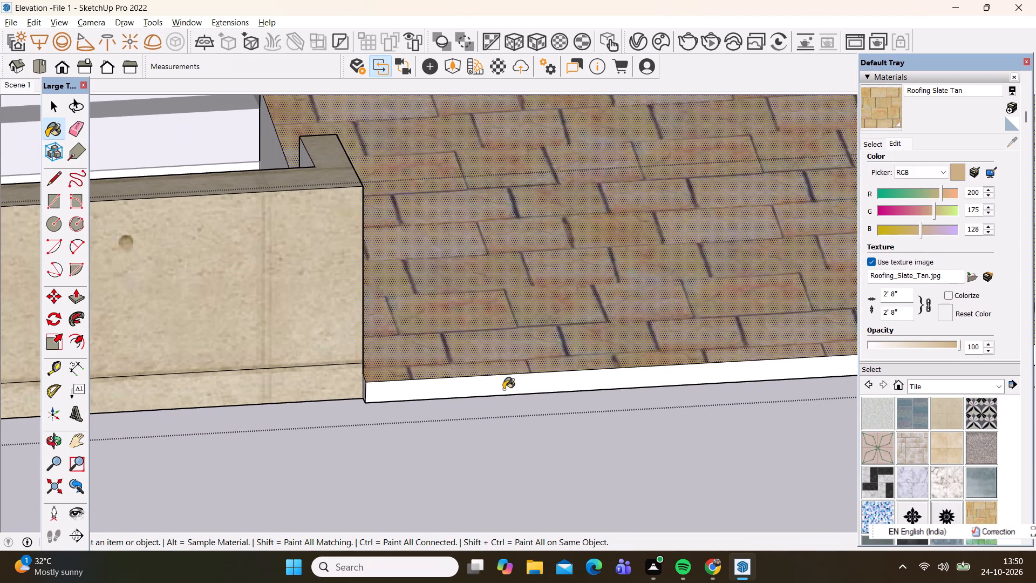
scroll(529, 361, up, 3)
click(474, 398)
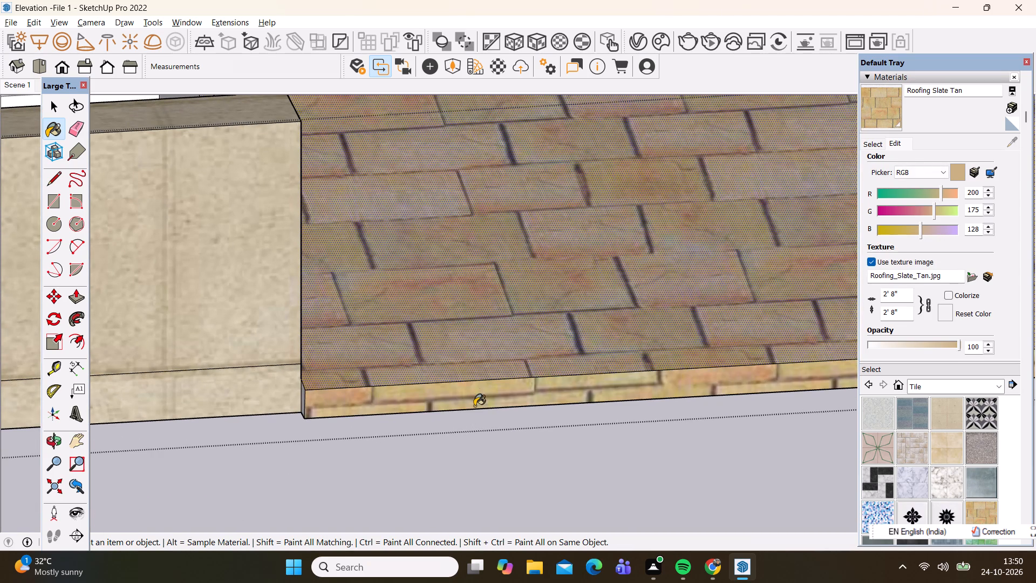
scroll(393, 416, down, 6)
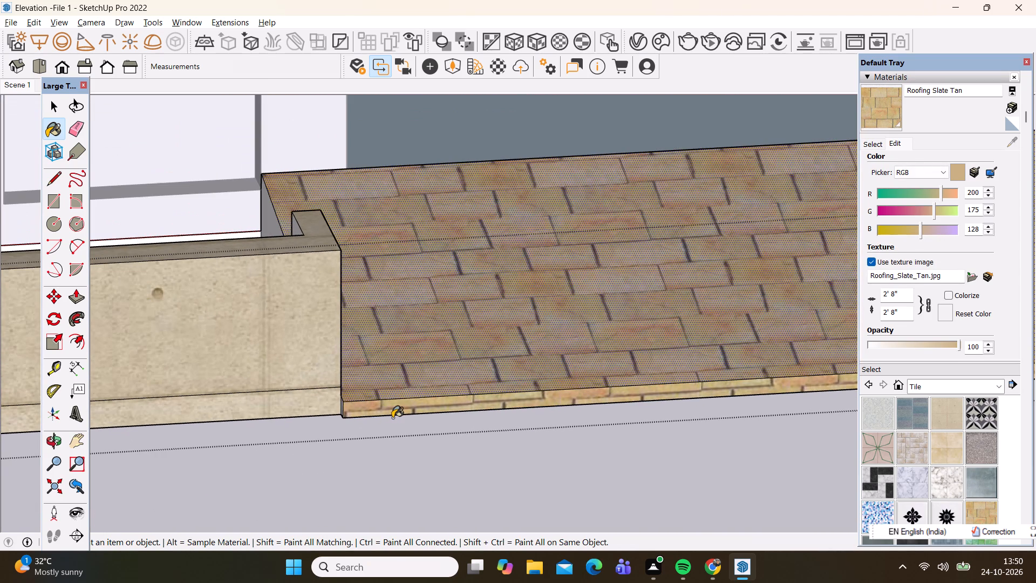
scroll(392, 416, down, 10)
scroll(336, 331, up, 2)
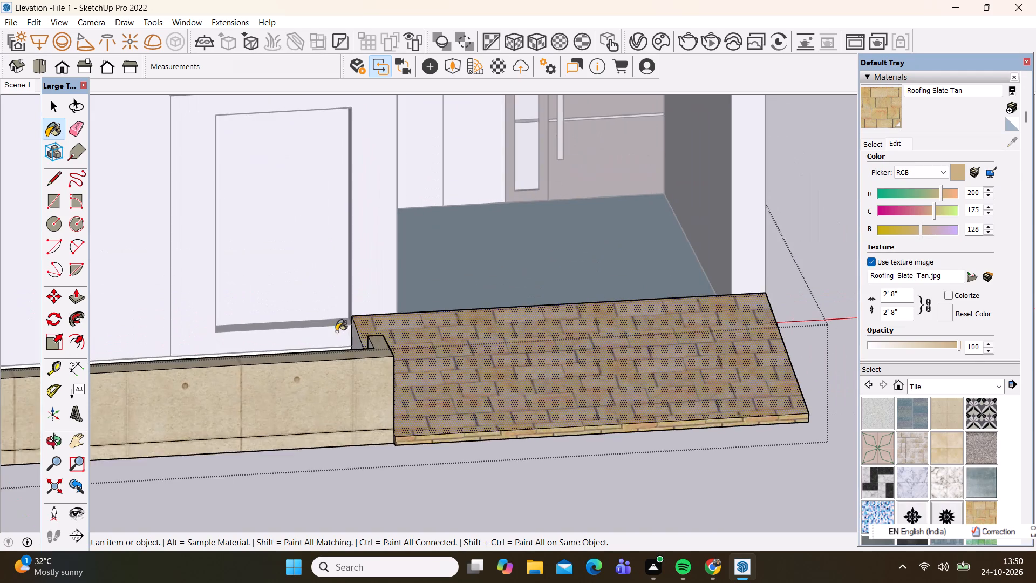
scroll(336, 331, up, 3)
click(360, 335)
key(space)
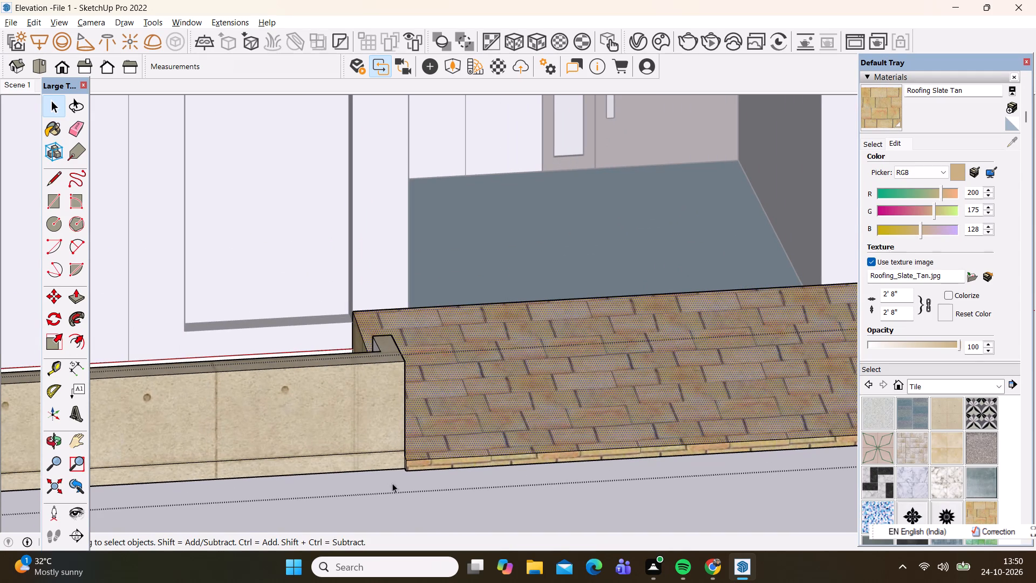
click(399, 497)
scroll(415, 373, down, 10)
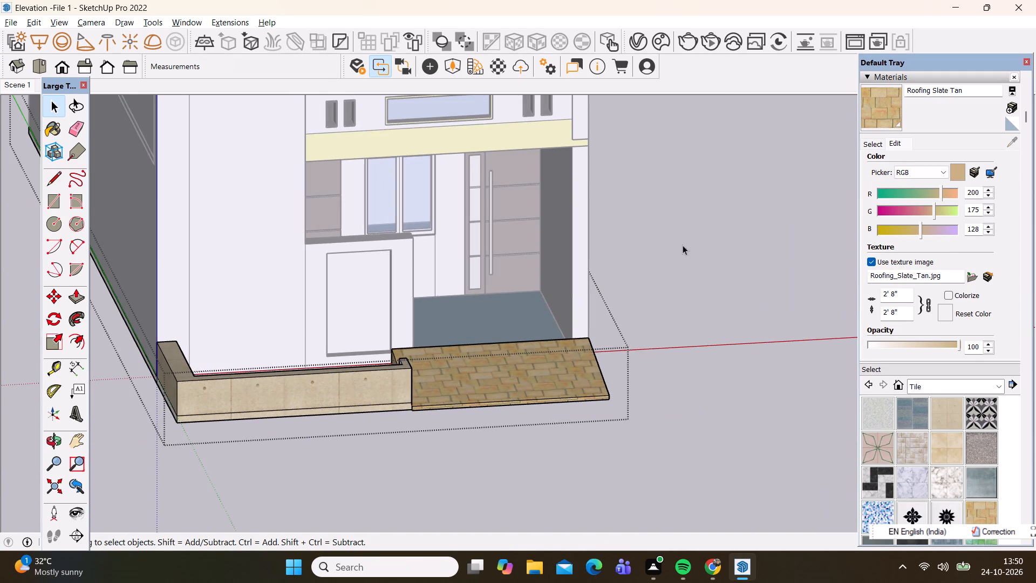
click(683, 245)
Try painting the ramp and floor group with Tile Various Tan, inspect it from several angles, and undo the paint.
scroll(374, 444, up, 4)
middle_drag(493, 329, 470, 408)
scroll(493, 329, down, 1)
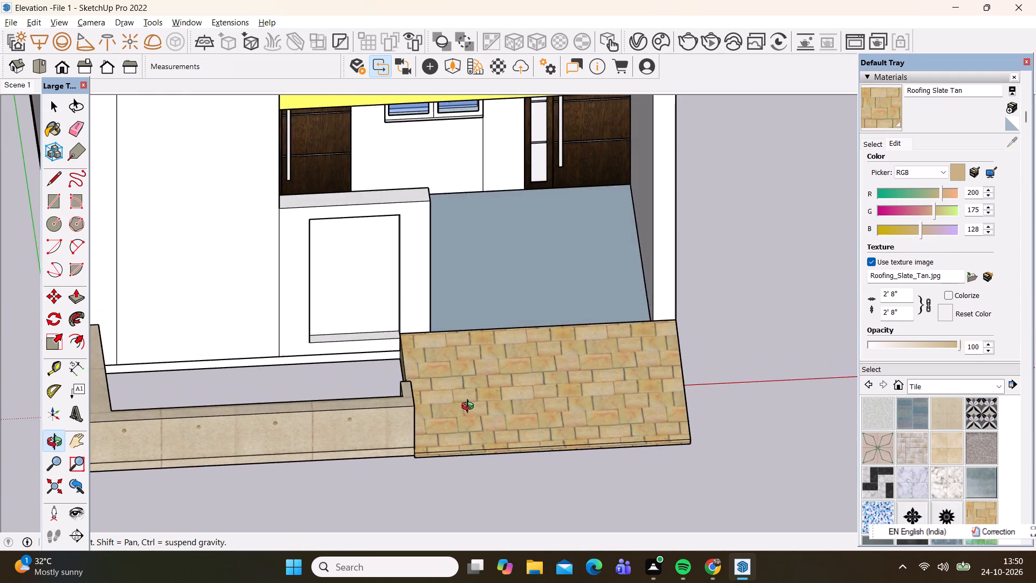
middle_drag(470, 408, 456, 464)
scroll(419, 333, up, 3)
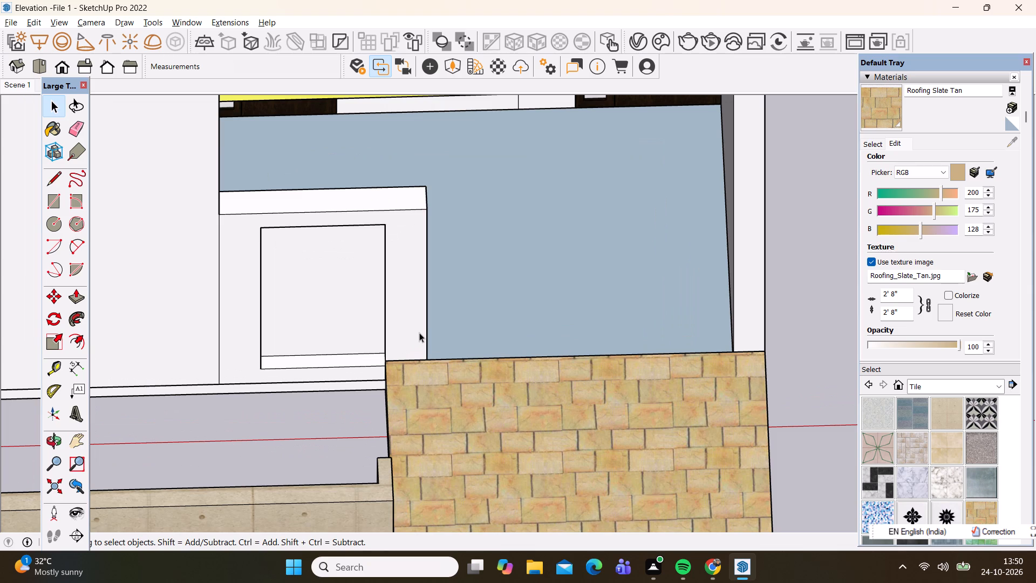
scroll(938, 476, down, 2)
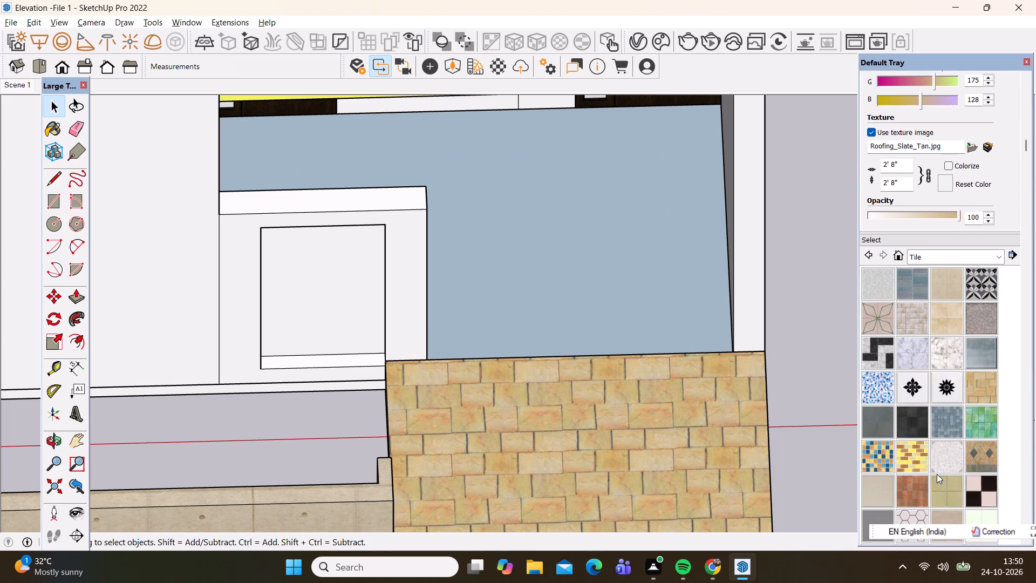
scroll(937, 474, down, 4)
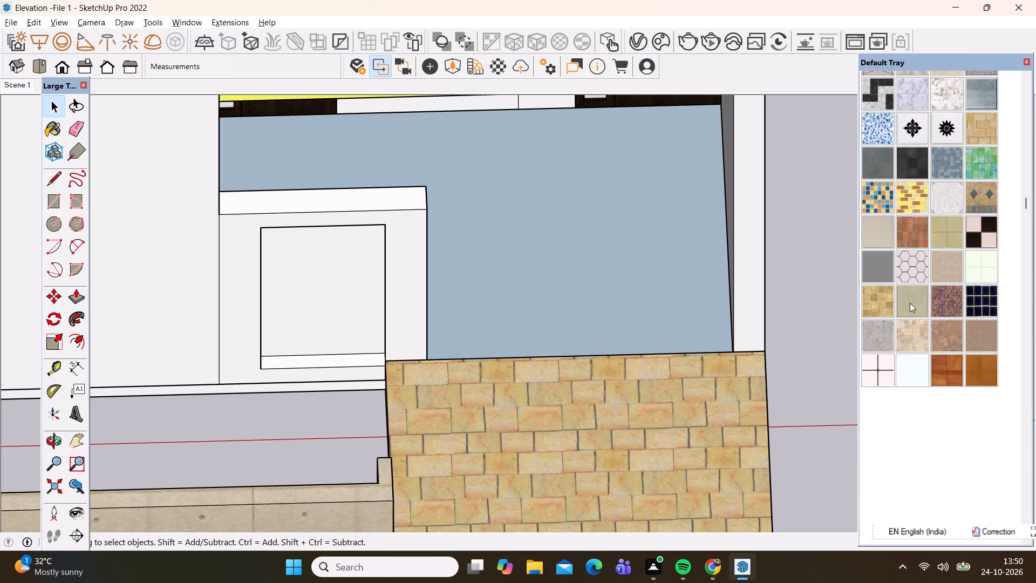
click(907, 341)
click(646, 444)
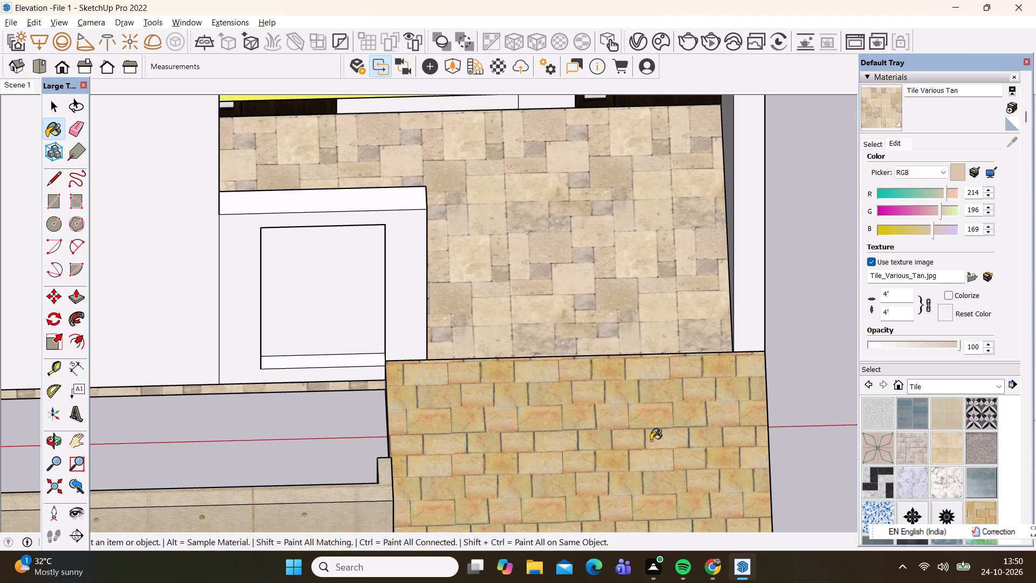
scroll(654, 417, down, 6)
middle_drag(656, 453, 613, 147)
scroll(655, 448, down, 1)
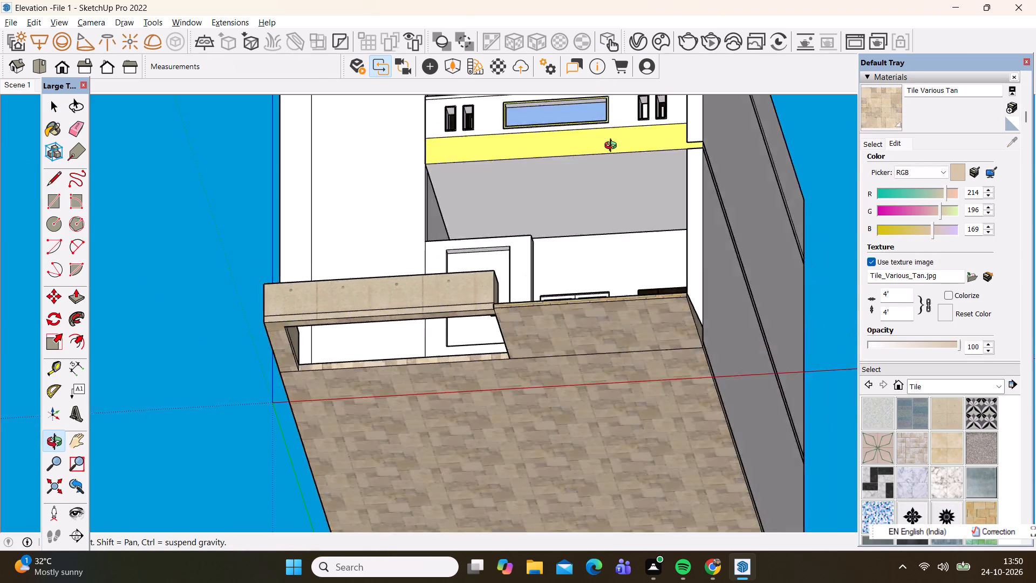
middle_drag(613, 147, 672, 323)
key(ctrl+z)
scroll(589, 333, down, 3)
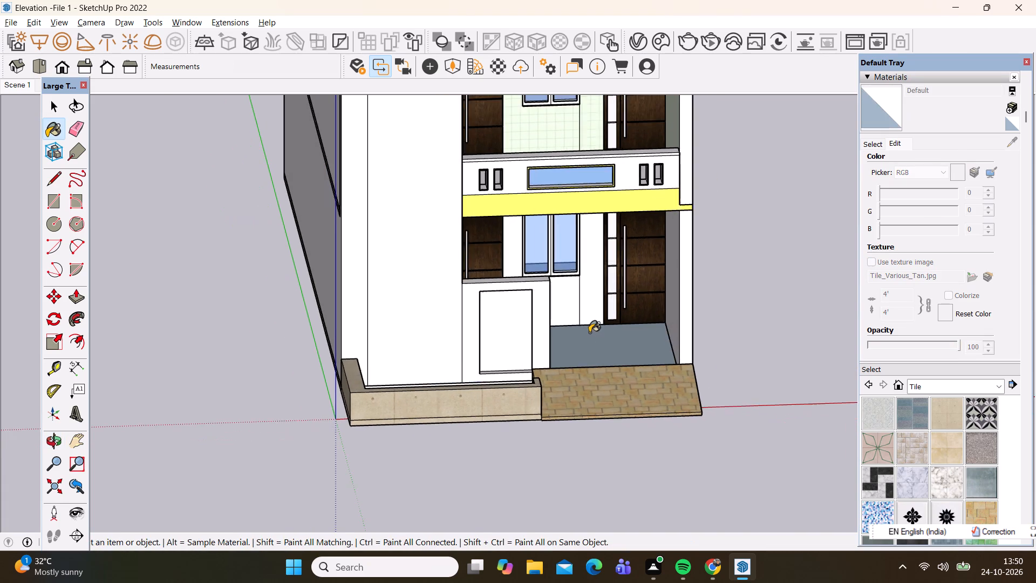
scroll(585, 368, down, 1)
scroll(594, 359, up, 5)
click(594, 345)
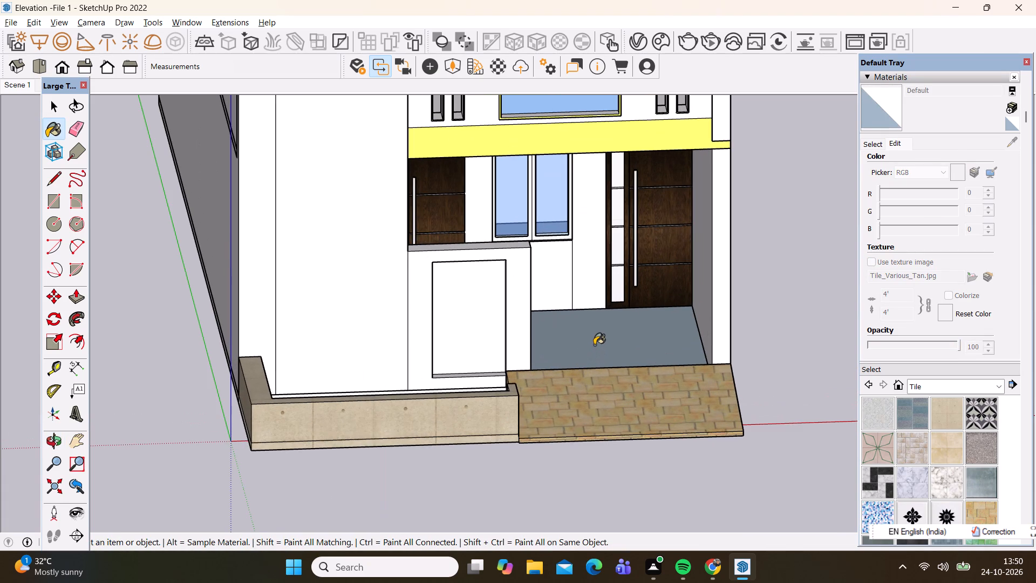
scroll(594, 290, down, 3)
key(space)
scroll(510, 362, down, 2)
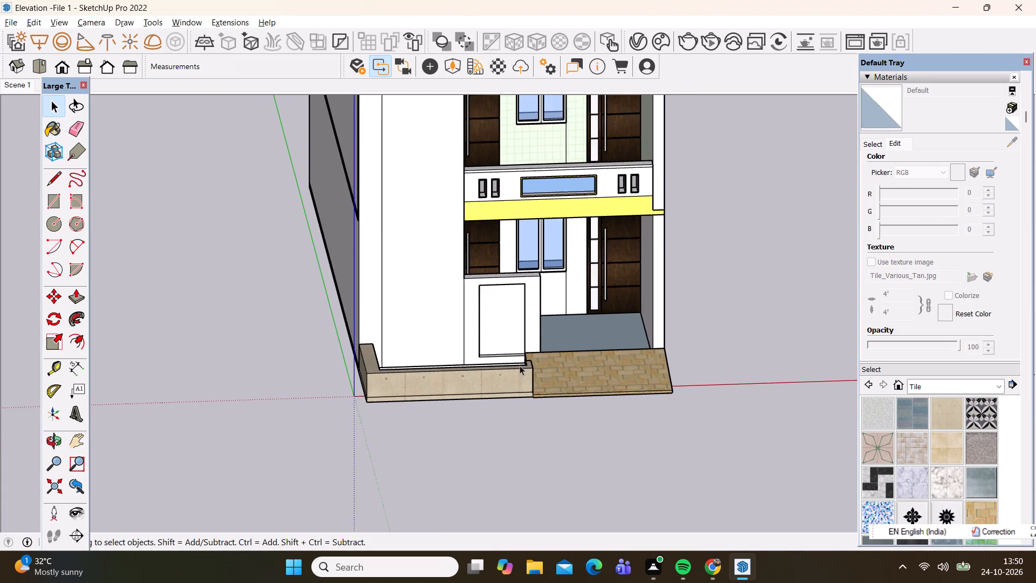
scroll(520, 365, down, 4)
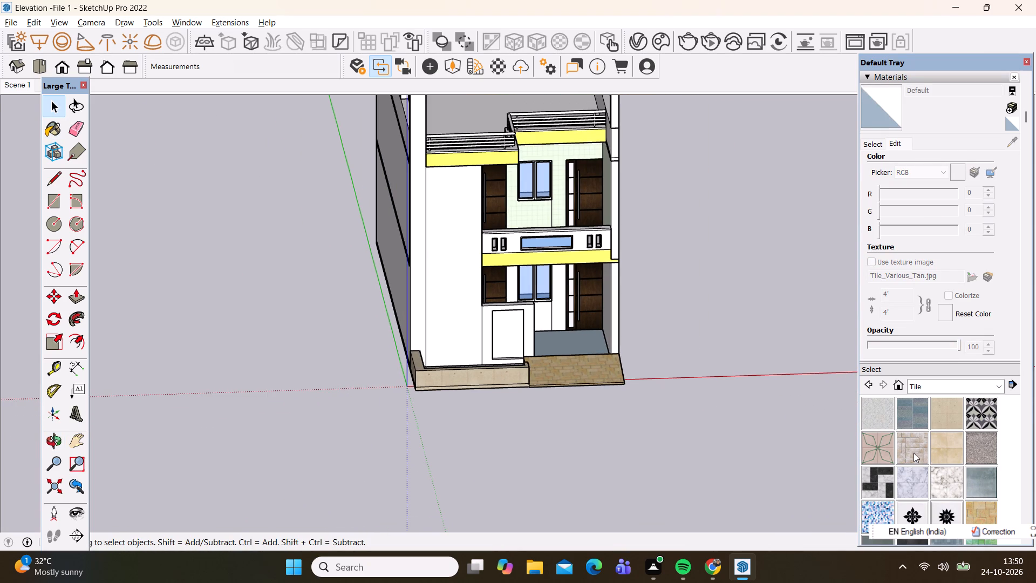
Paint the entrance porch floor behind the ramp with Field Square Tile.
click(941, 418)
click(947, 449)
scroll(631, 338, up, 3)
scroll(534, 368, up, 3)
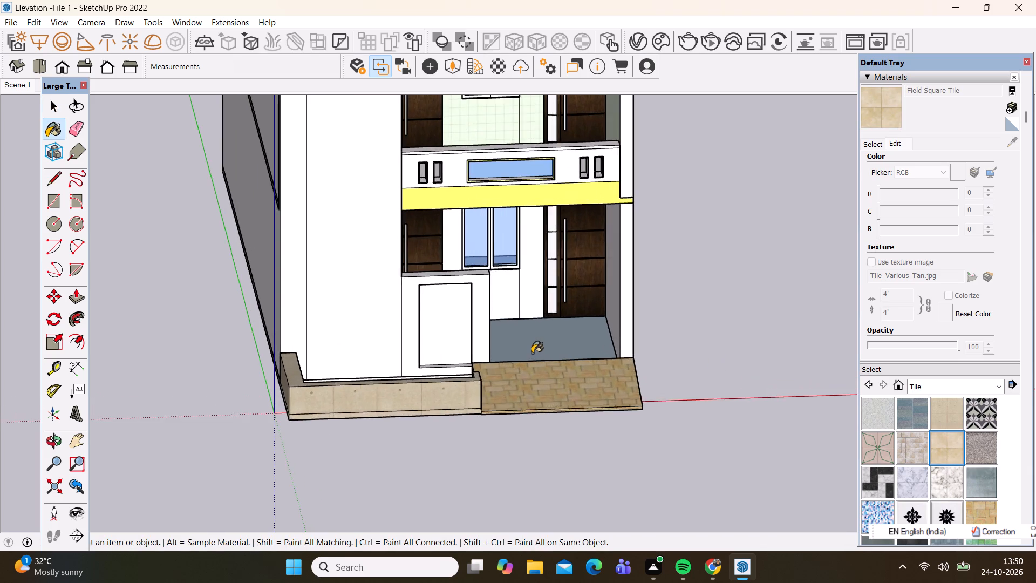
scroll(532, 353, up, 3)
click(533, 345)
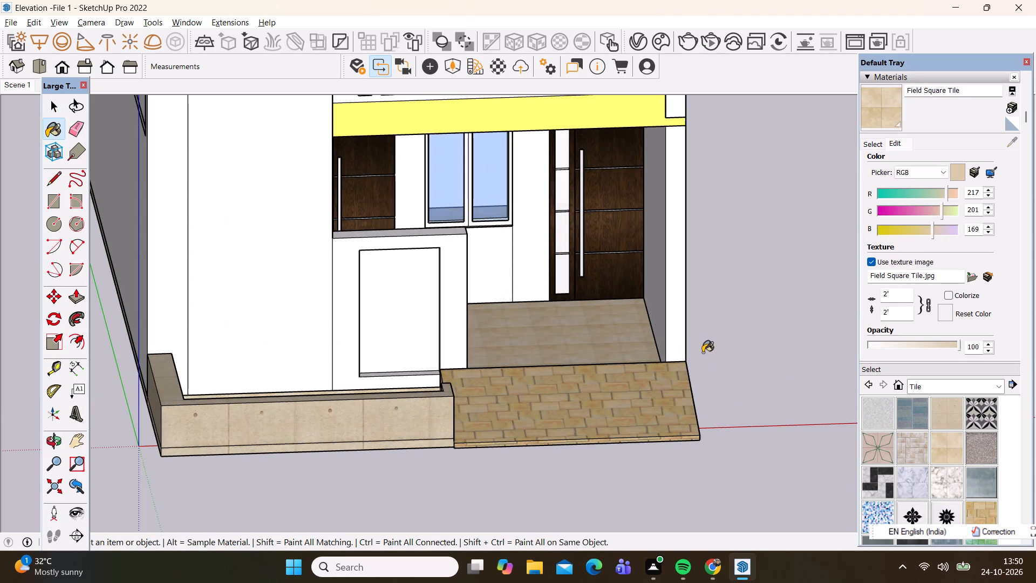
key(space)
click(783, 318)
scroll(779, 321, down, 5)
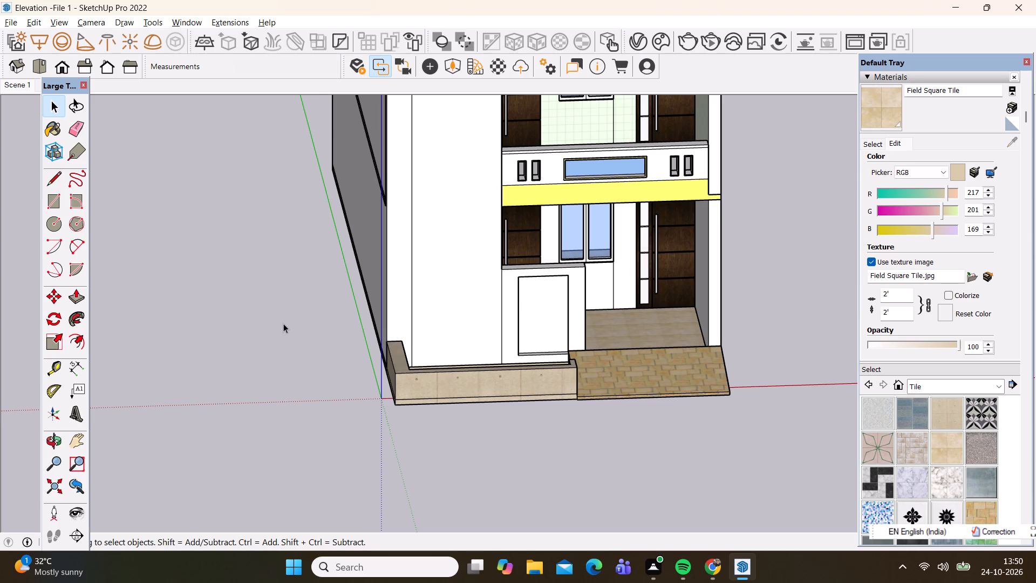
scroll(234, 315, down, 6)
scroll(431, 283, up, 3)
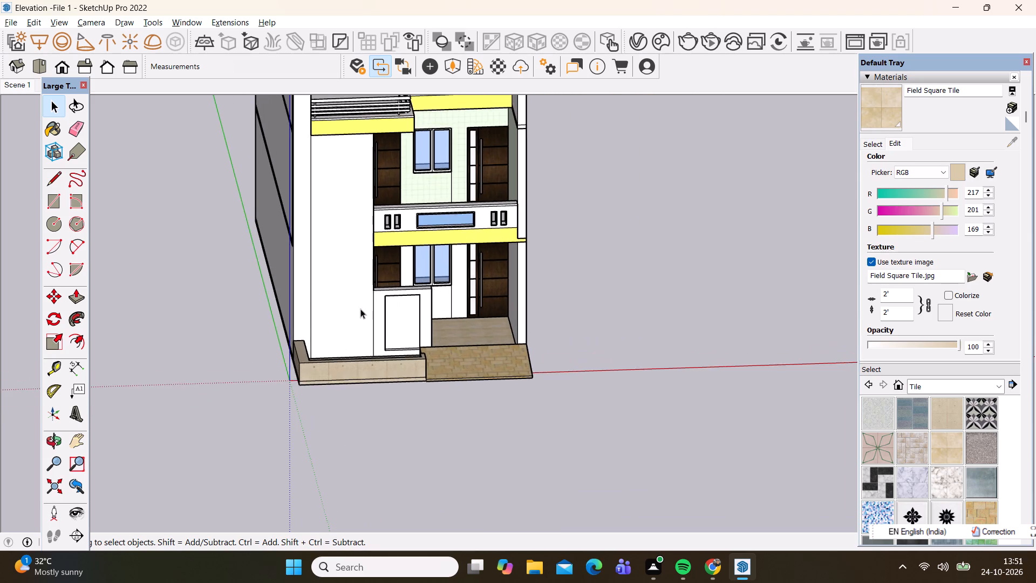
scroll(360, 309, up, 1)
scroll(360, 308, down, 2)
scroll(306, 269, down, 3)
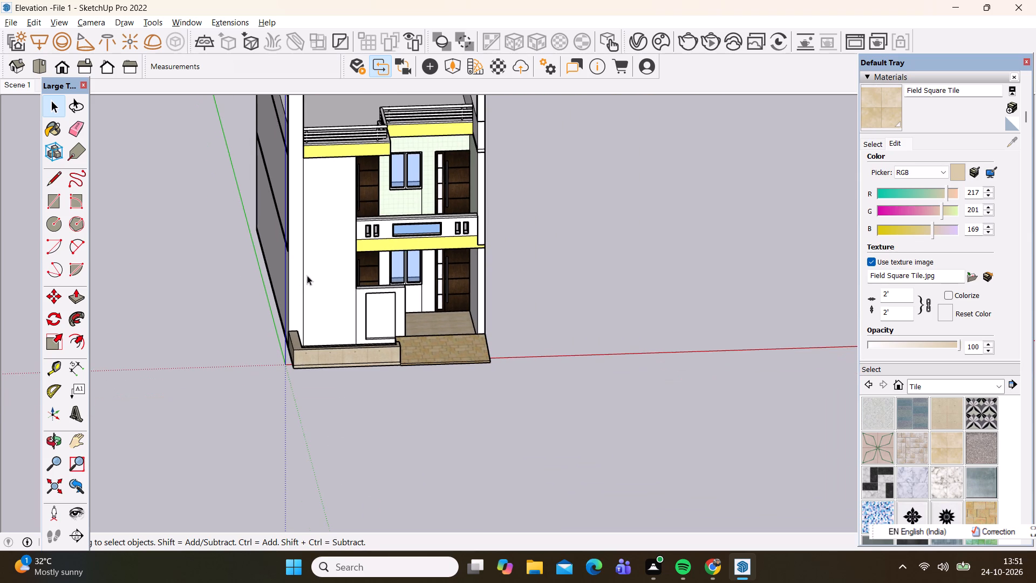
Switch to Chrome, search 3D Warehouse for "brick wall", and look through the models for one suited to the facade.
click(719, 564)
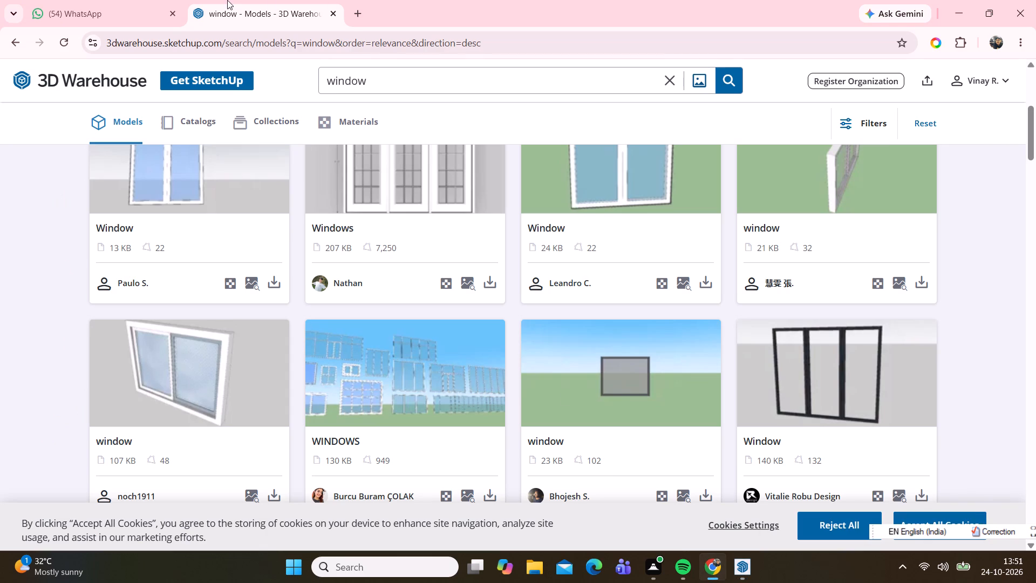
drag(389, 90, 171, 86)
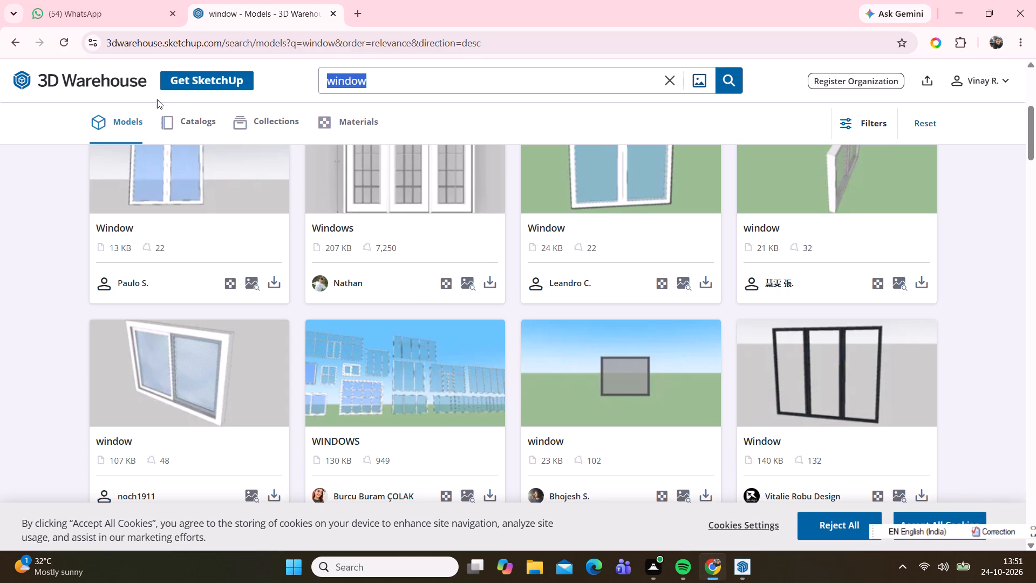
key(BackSpace)
text(brick)
key(space)
text(wall)
key(Return)
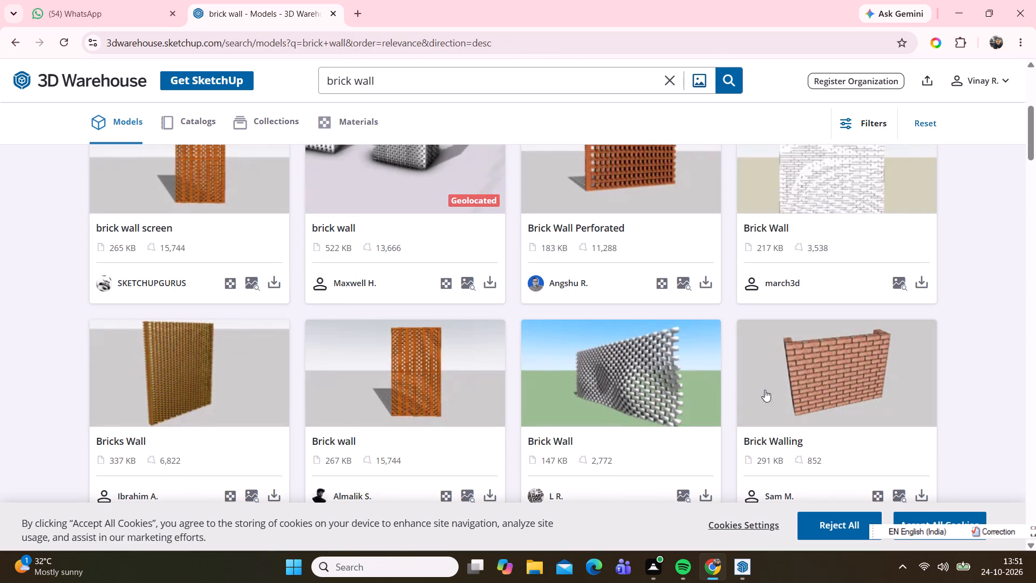
scroll(611, 374, down, 2)
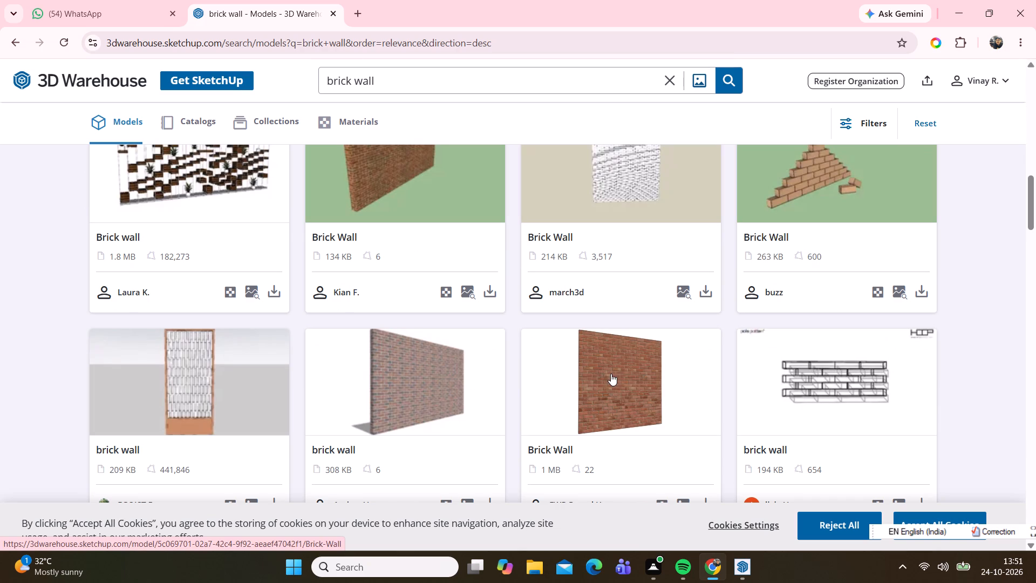
scroll(585, 398, down, 3)
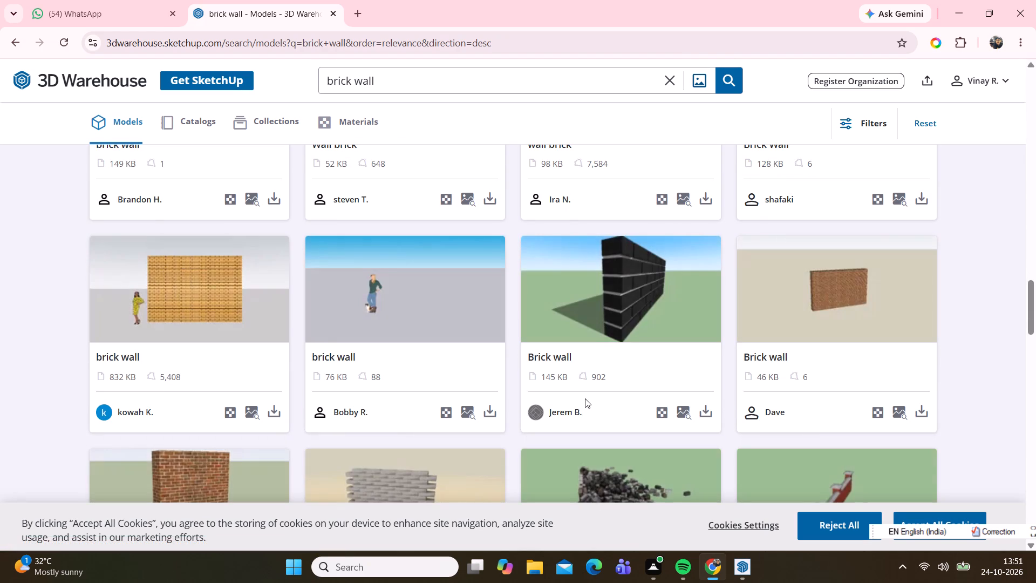
scroll(585, 398, down, 3)
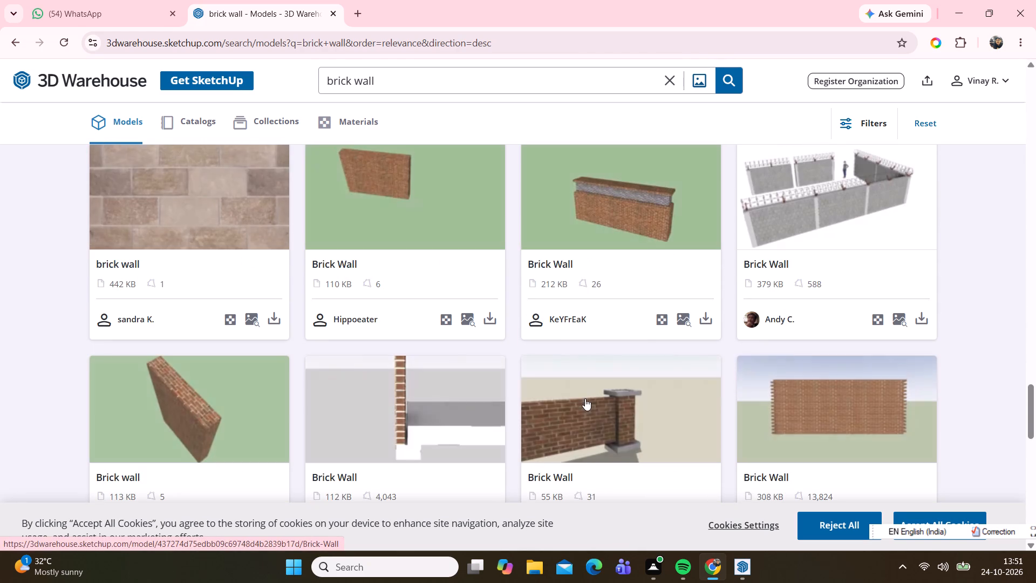
scroll(585, 398, down, 2)
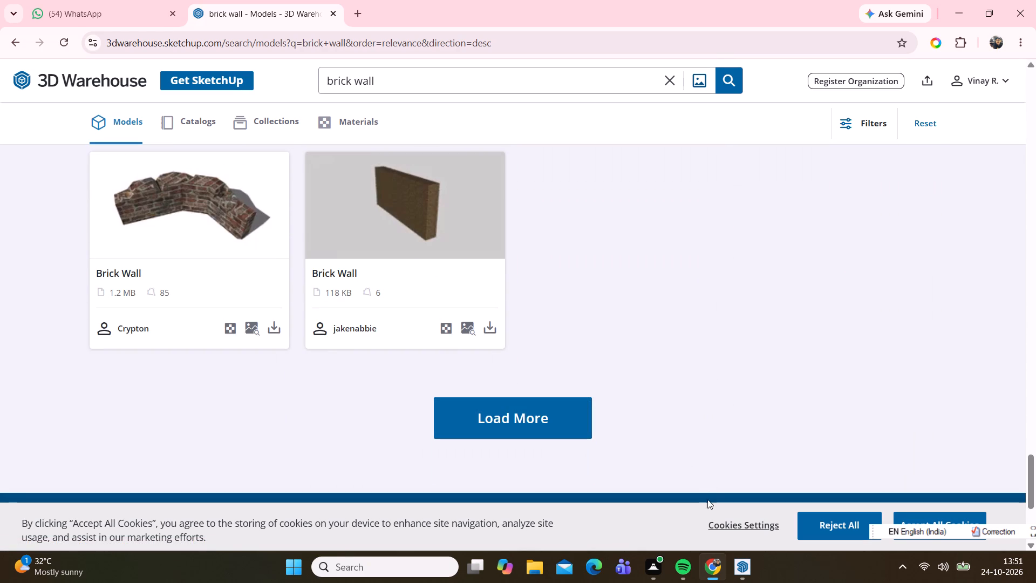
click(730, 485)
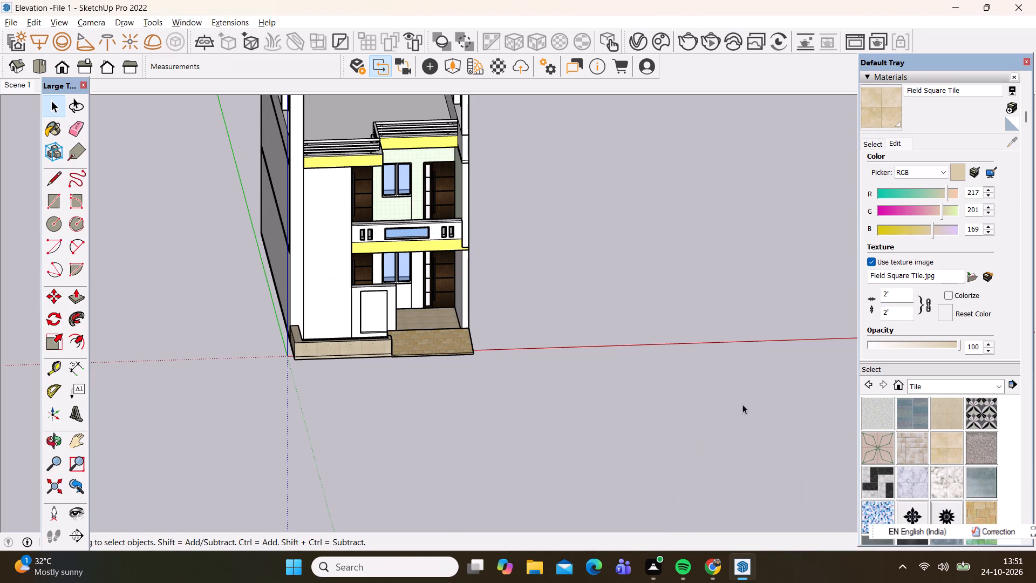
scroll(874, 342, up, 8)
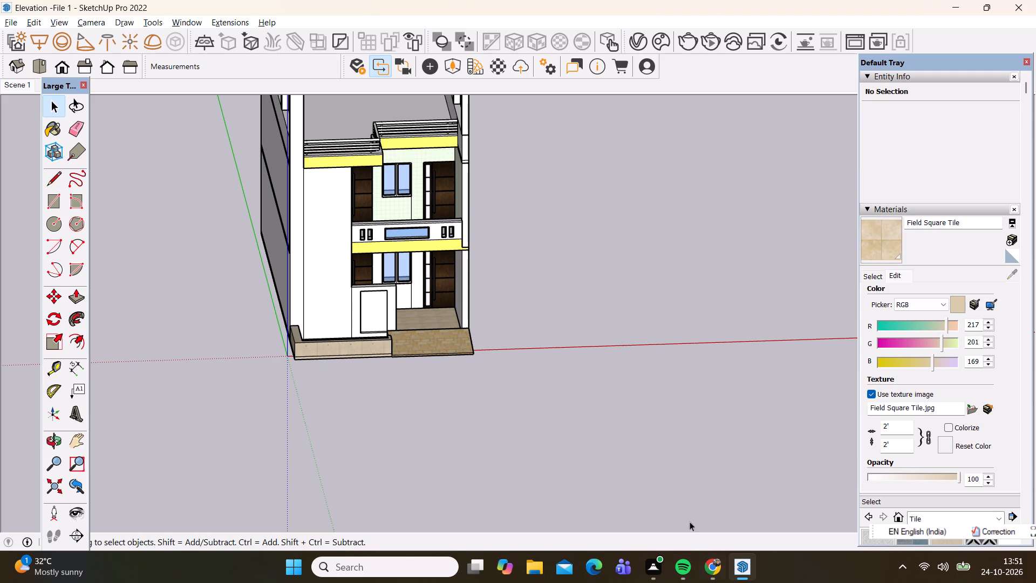
Switch back to Chrome and run a Google search for "brick wall" in a new tab.
click(712, 560)
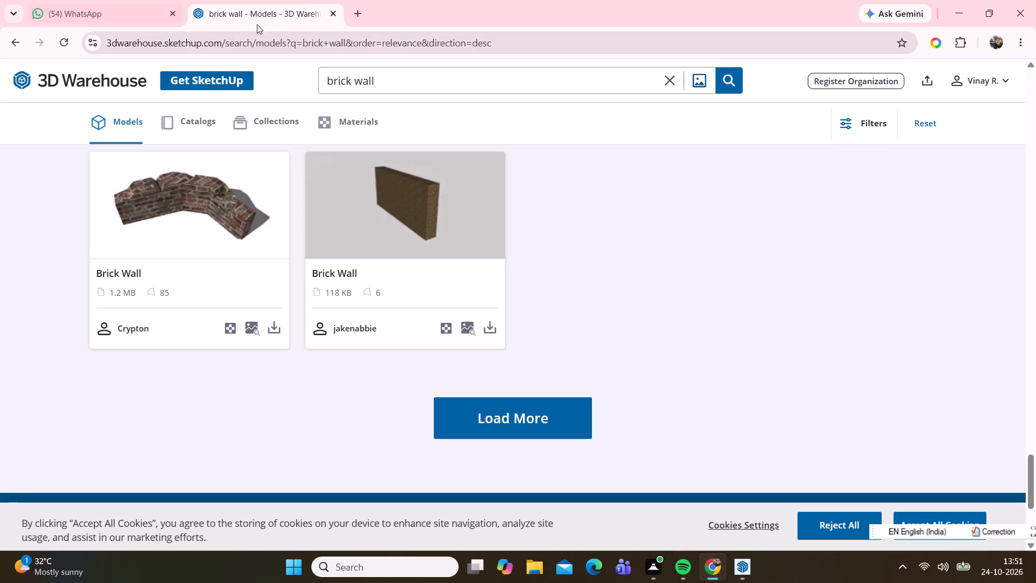
click(361, 13)
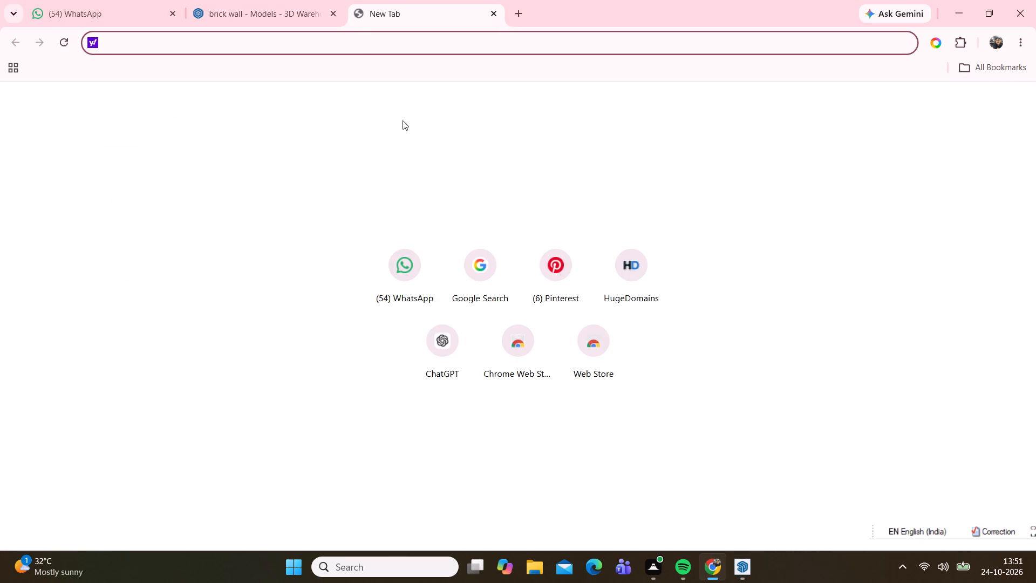
click(464, 273)
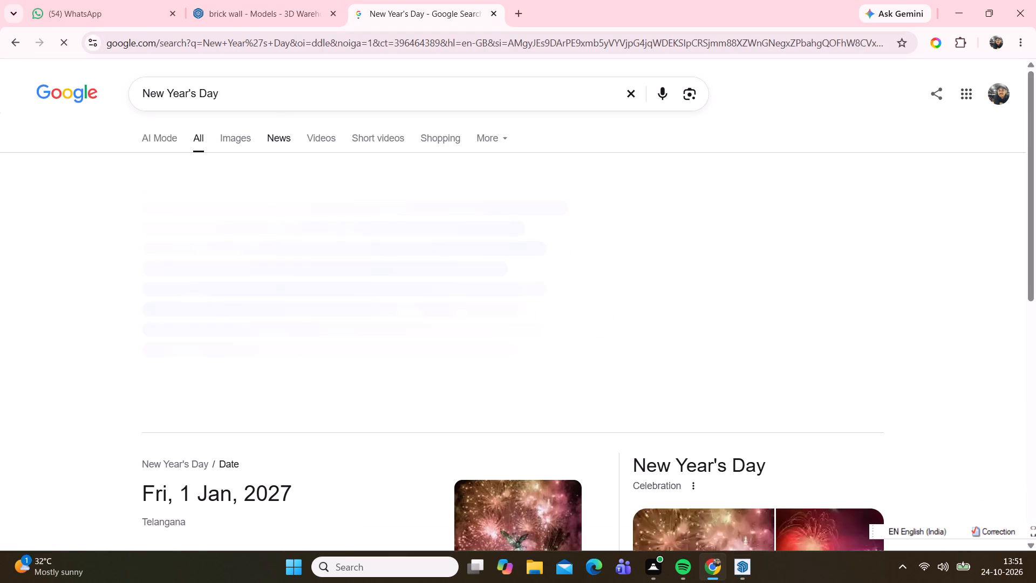
drag(276, 91, 11, 137)
key(BackSpace)
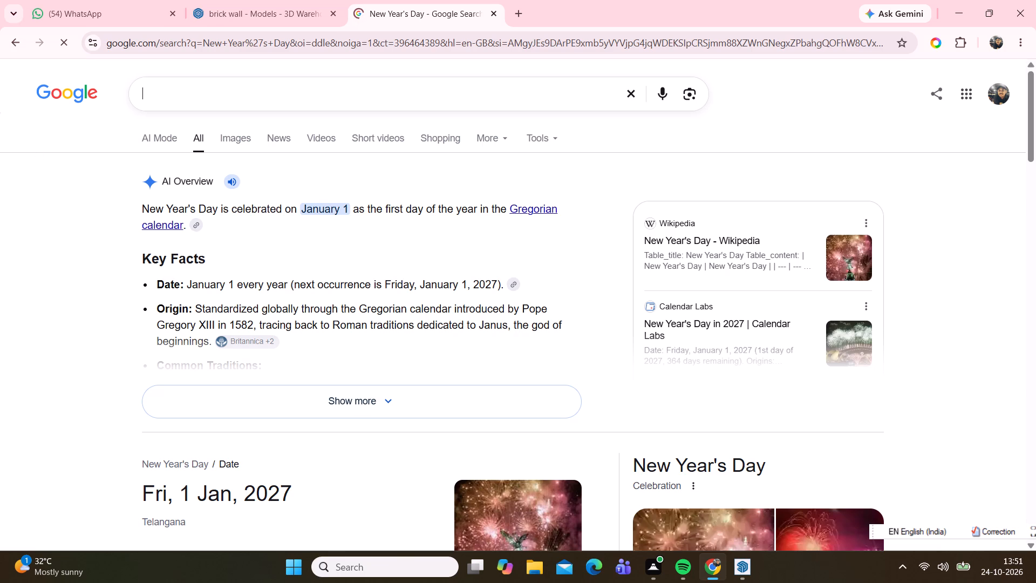
text(brick wall)
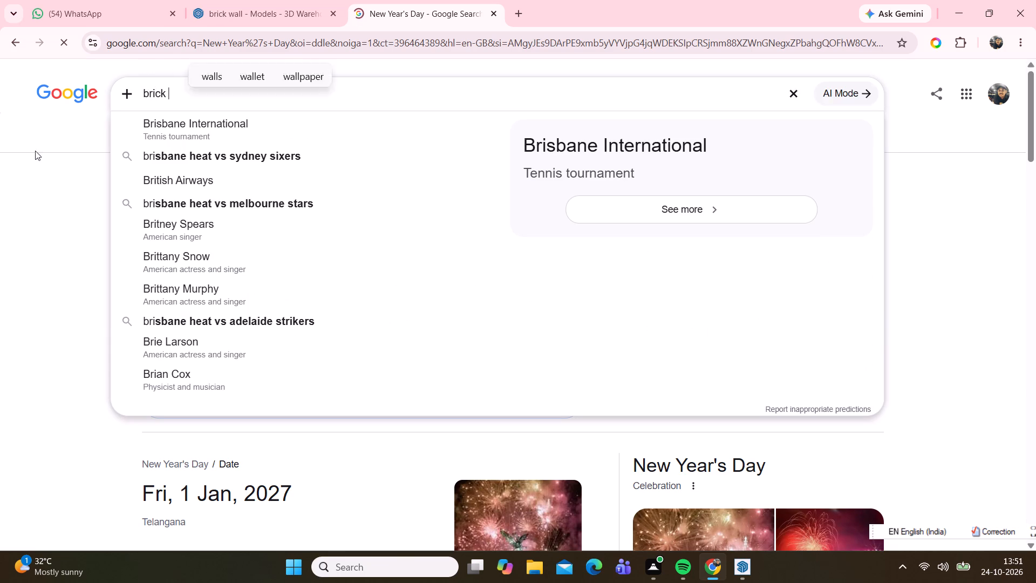
key(Return)
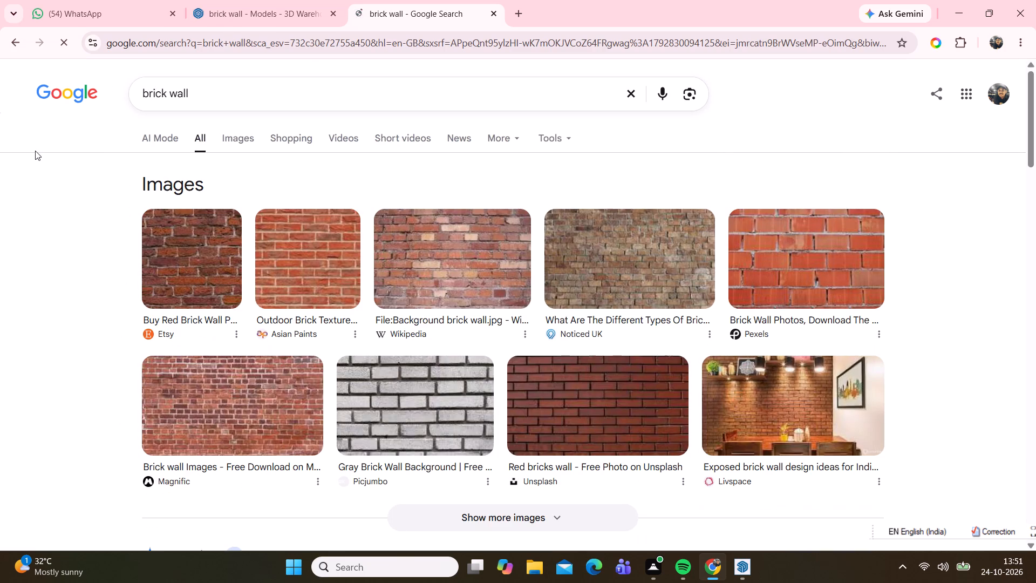
key(space)
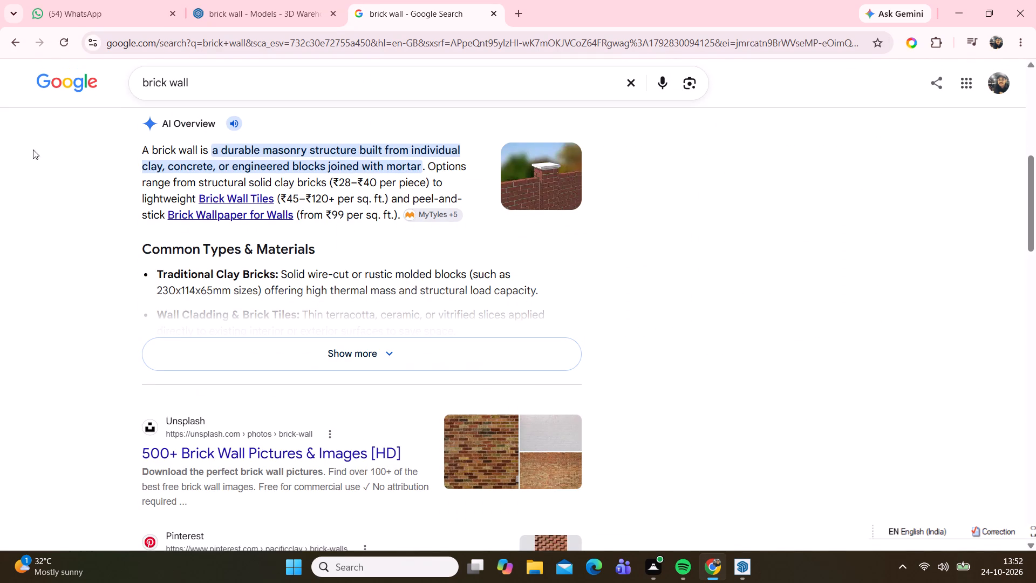
Refine the Google search to "brick wall elevation" and look over the results.
click(245, 82)
key(space)
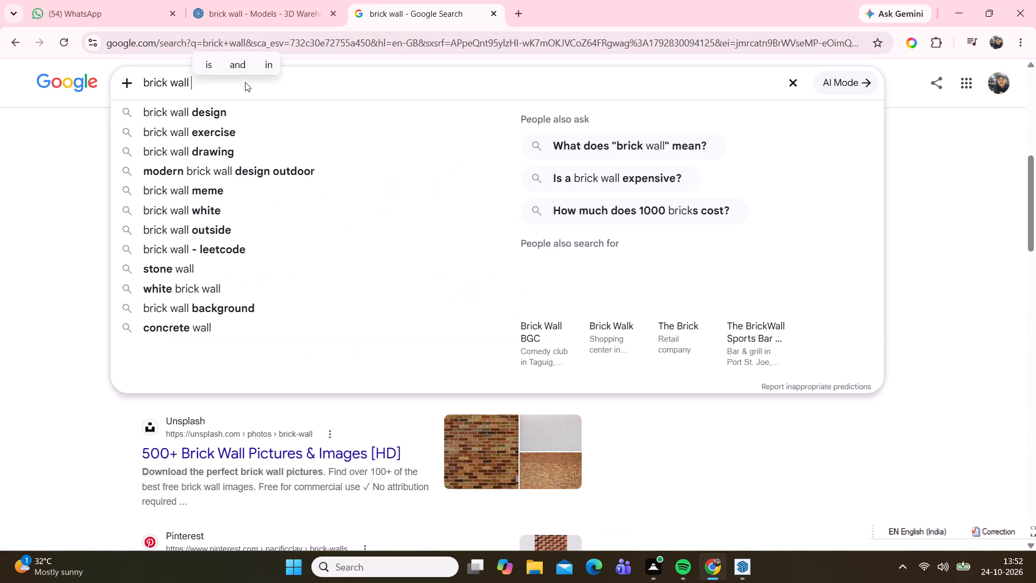
text(ele)
text(vatiom)
key(BackSpace)
key(n)
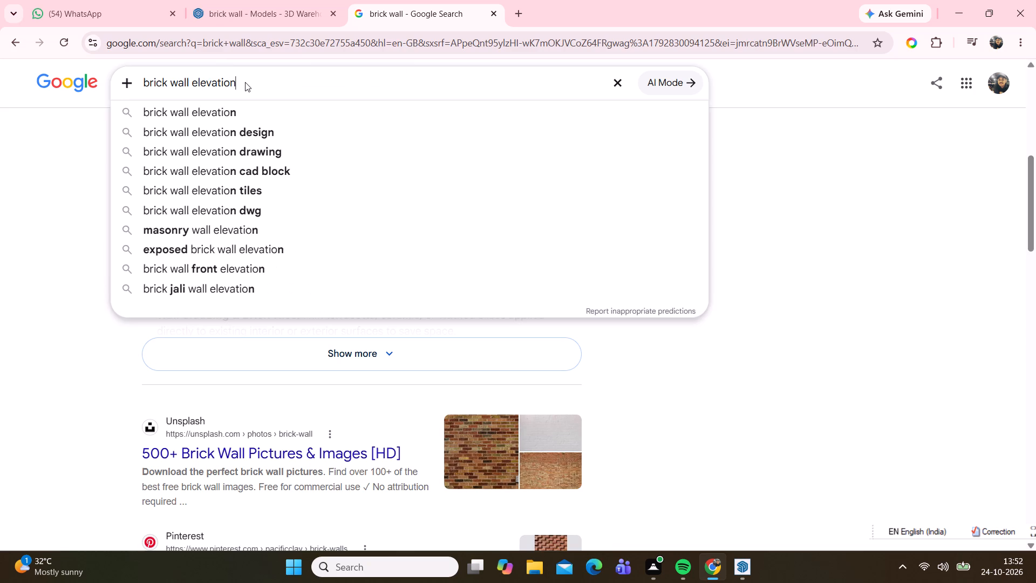
key(Return)
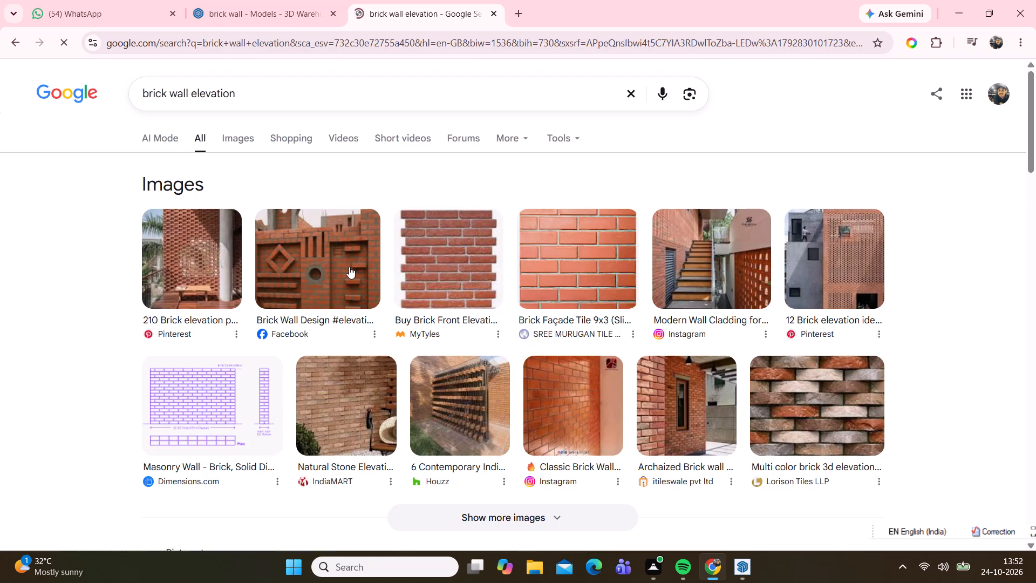
scroll(323, 304, down, 2)
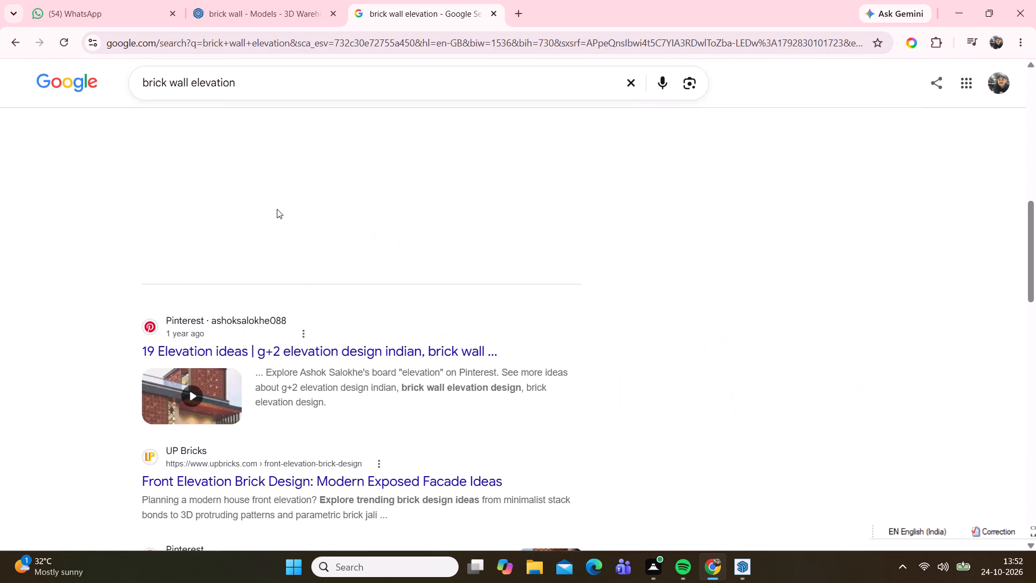
Find Pinterest through Google and open its site.
drag(270, 71, 0, 92)
key(BackSpace)
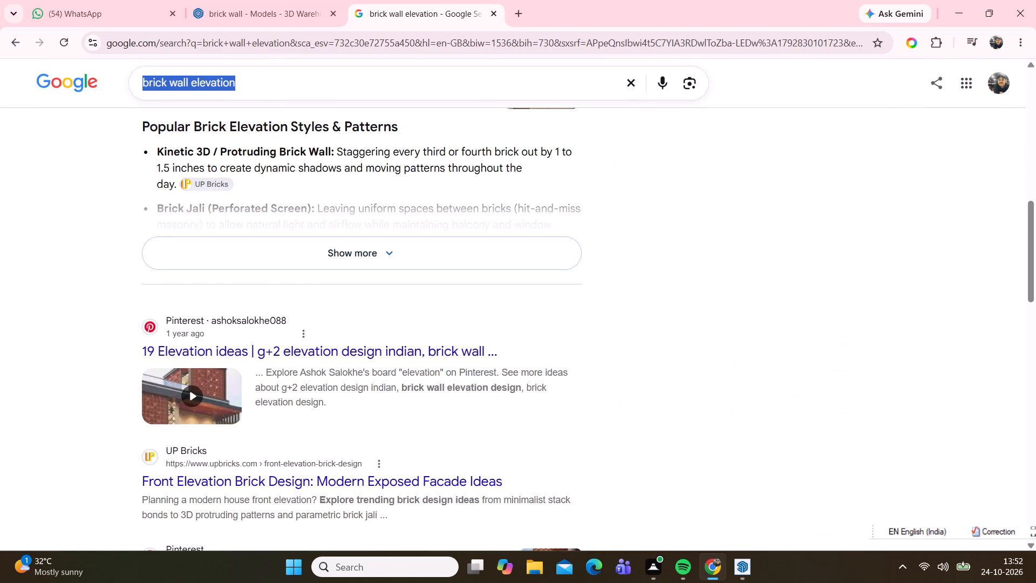
text(pin)
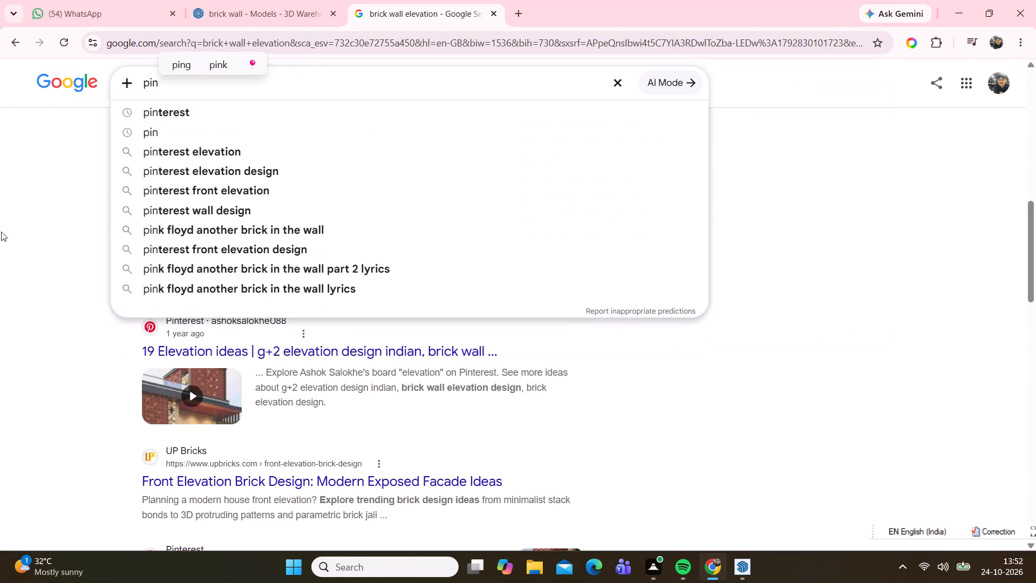
click(173, 116)
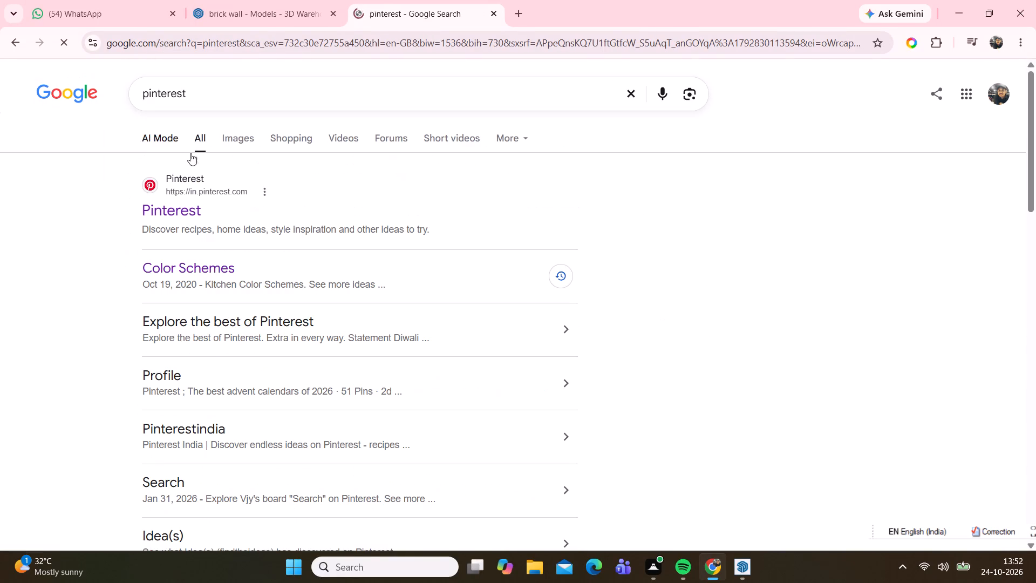
click(191, 205)
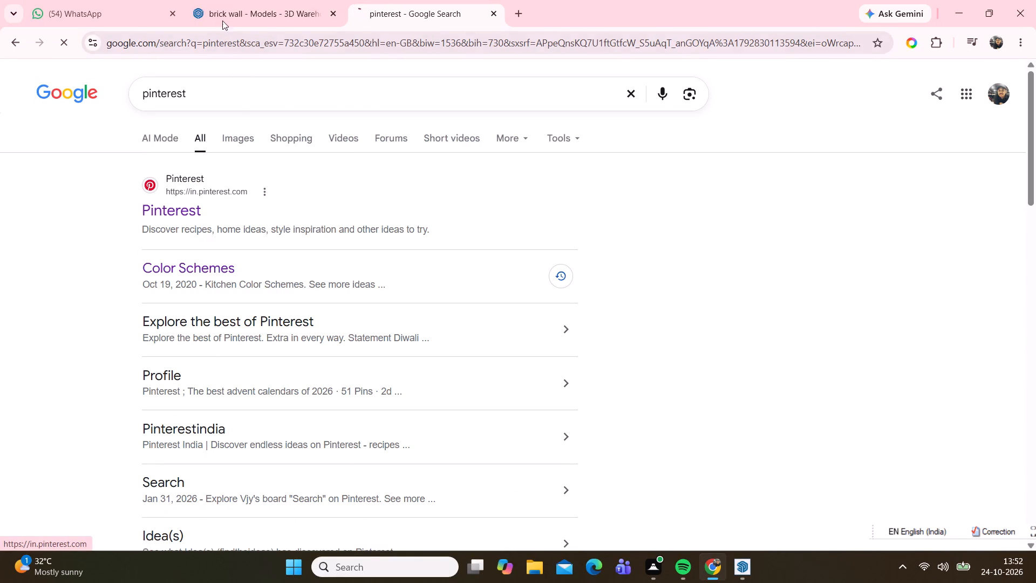
click(222, 16)
click(400, 11)
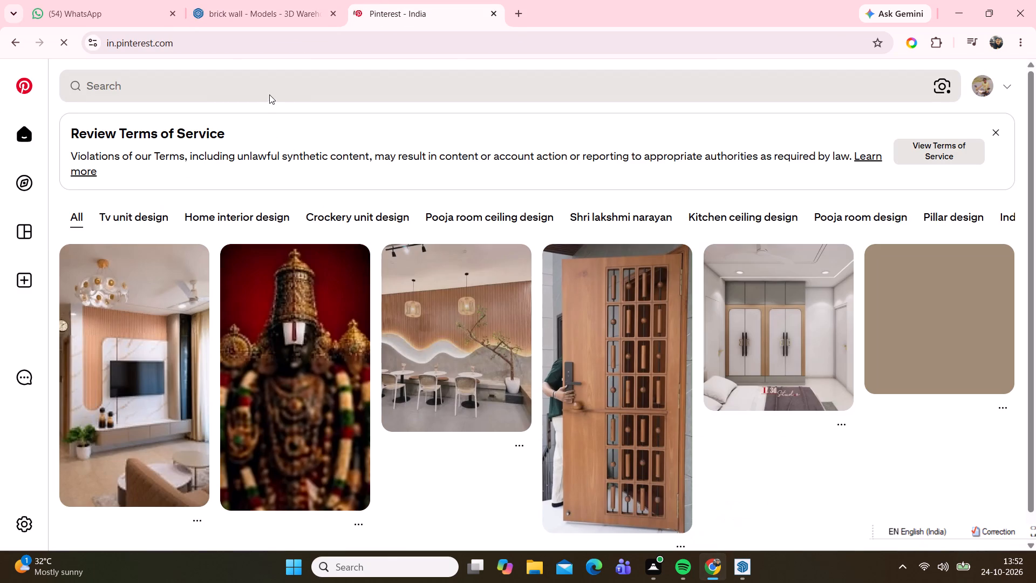
Search Pinterest for "brick wall design".
click(271, 87)
text(bric)
text(k wall)
key(space)
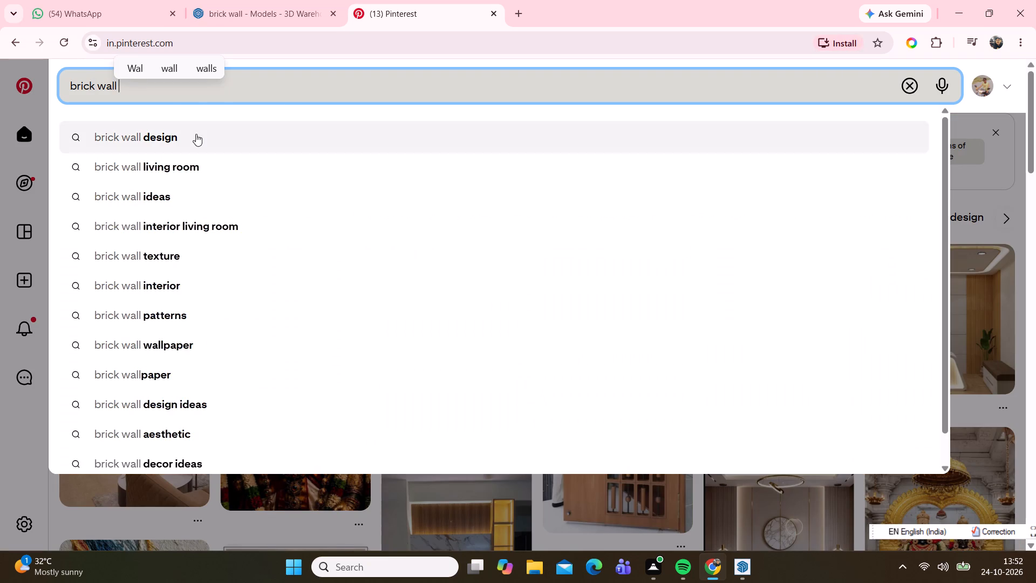
click(196, 134)
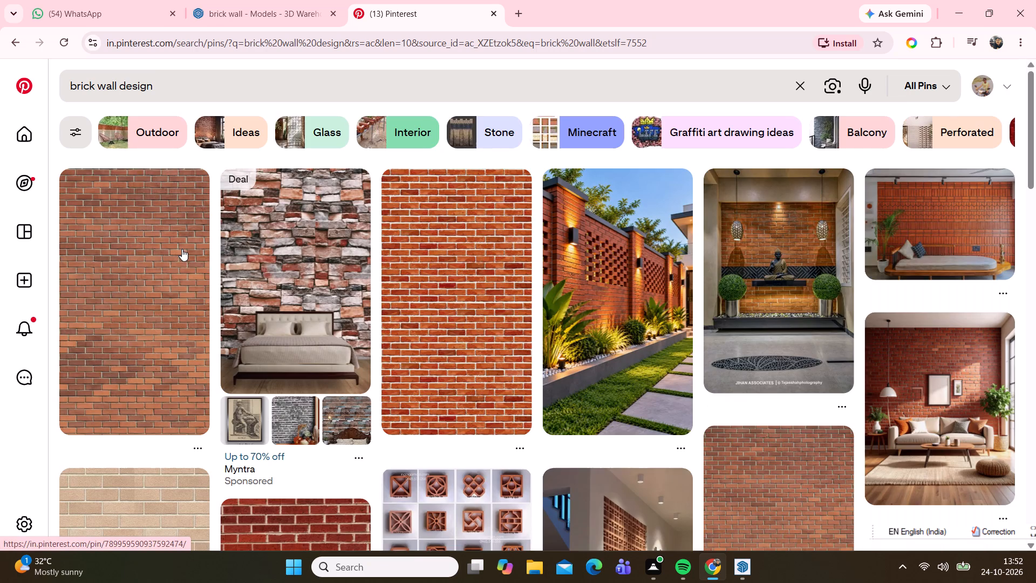
Browse the Pinterest results for "brick wall design" to find a suitable brick texture for the facade.
scroll(214, 305, down, 3)
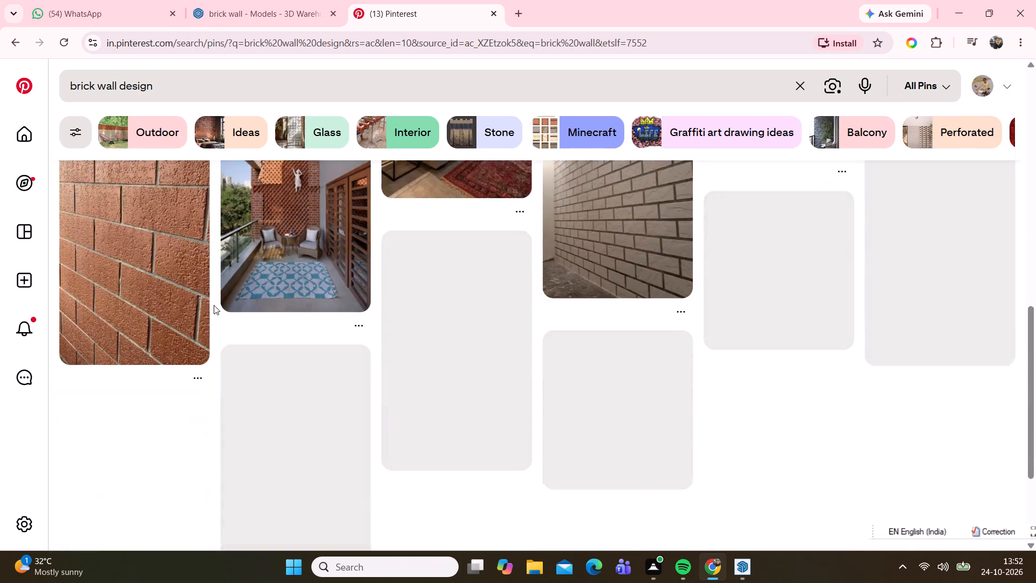
scroll(214, 305, up, 1)
scroll(214, 305, down, 1)
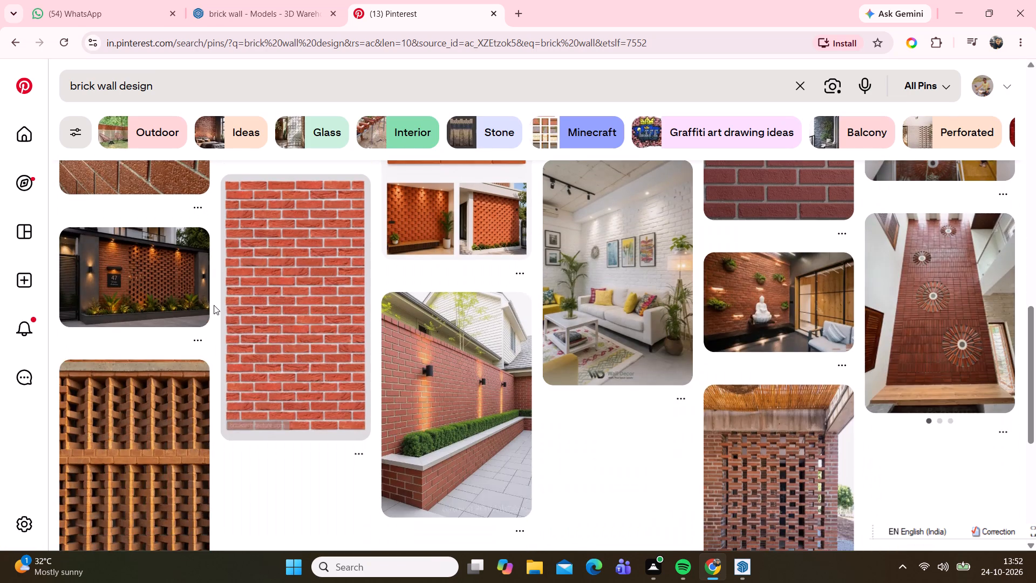
scroll(214, 305, down, 2)
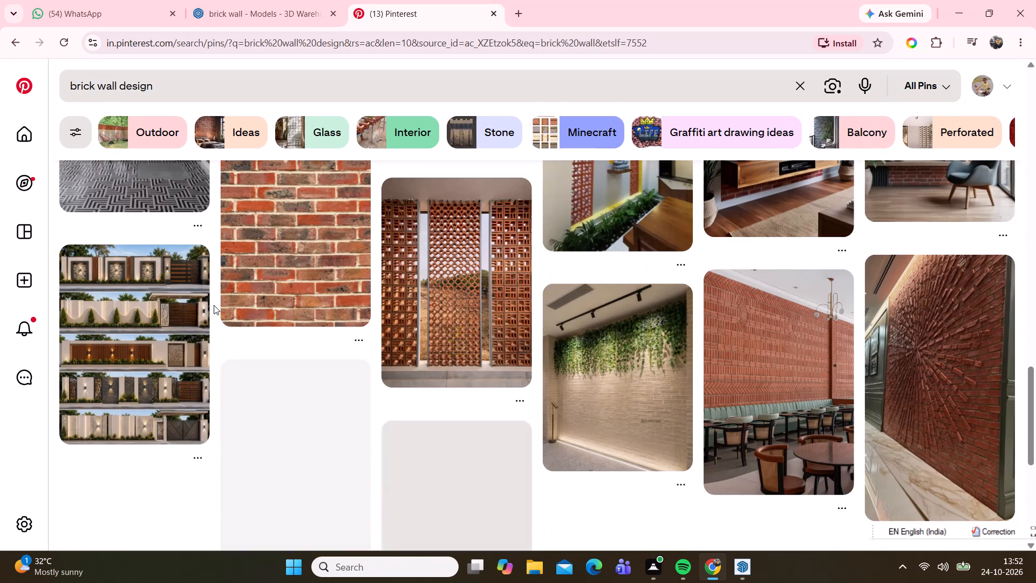
scroll(214, 305, down, 1)
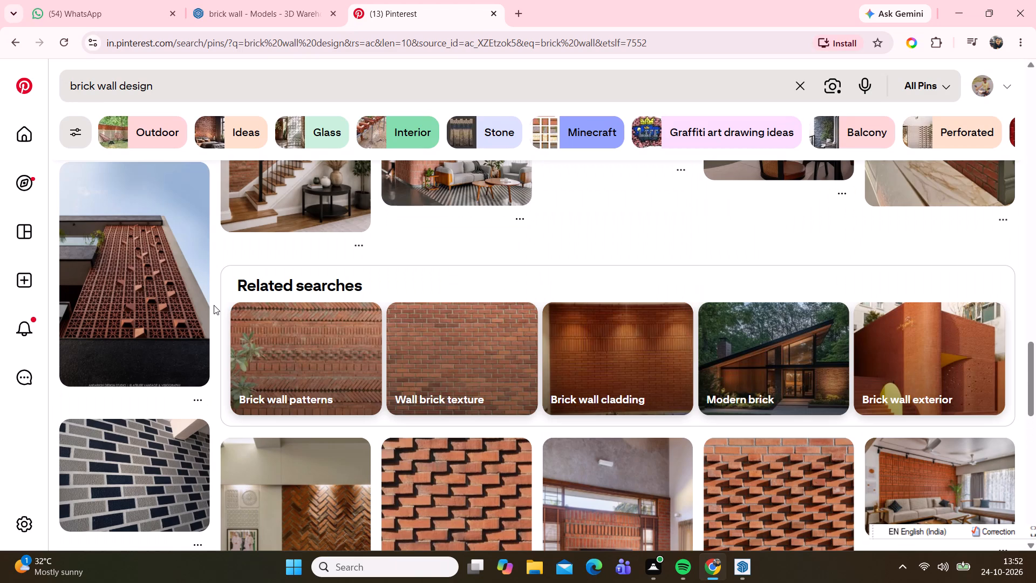
scroll(214, 305, down, 3)
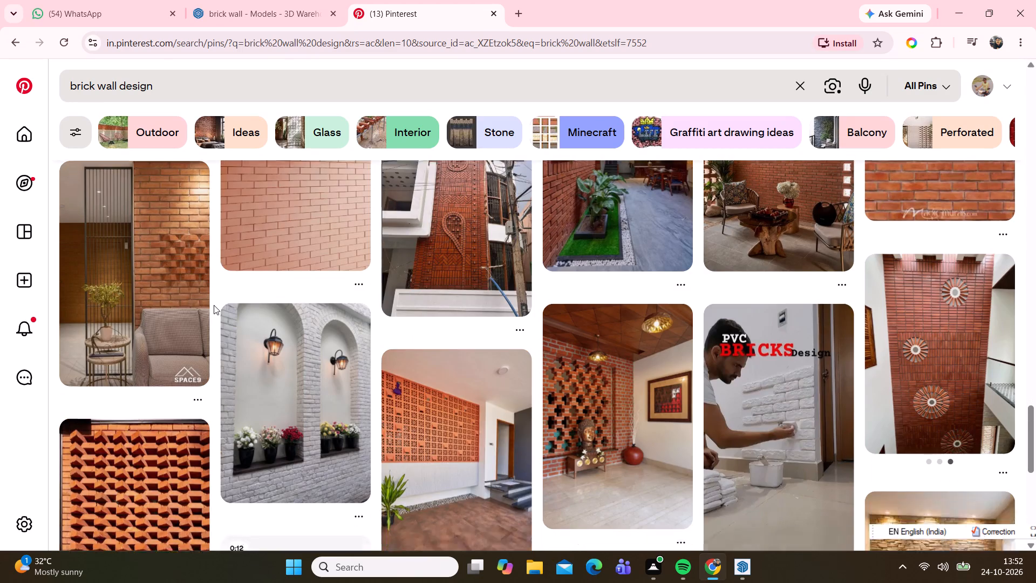
scroll(214, 305, down, 3)
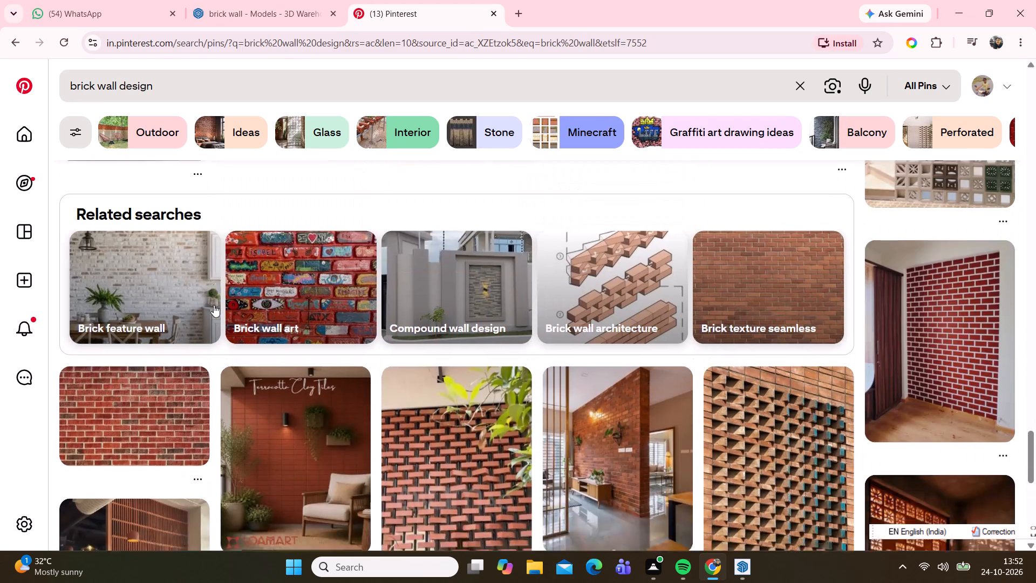
scroll(214, 305, down, 1)
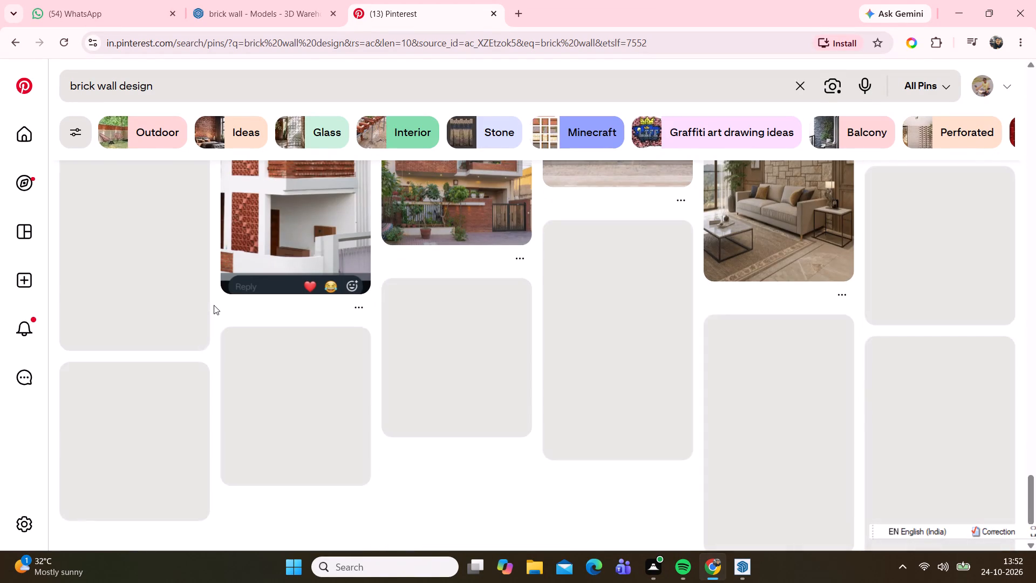
scroll(214, 305, down, 1)
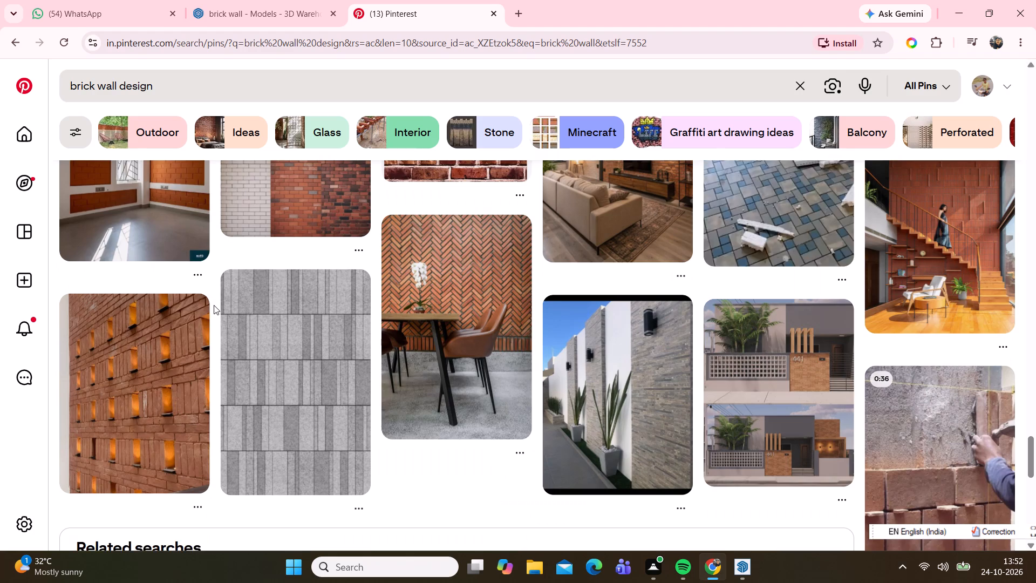
scroll(214, 305, down, 3)
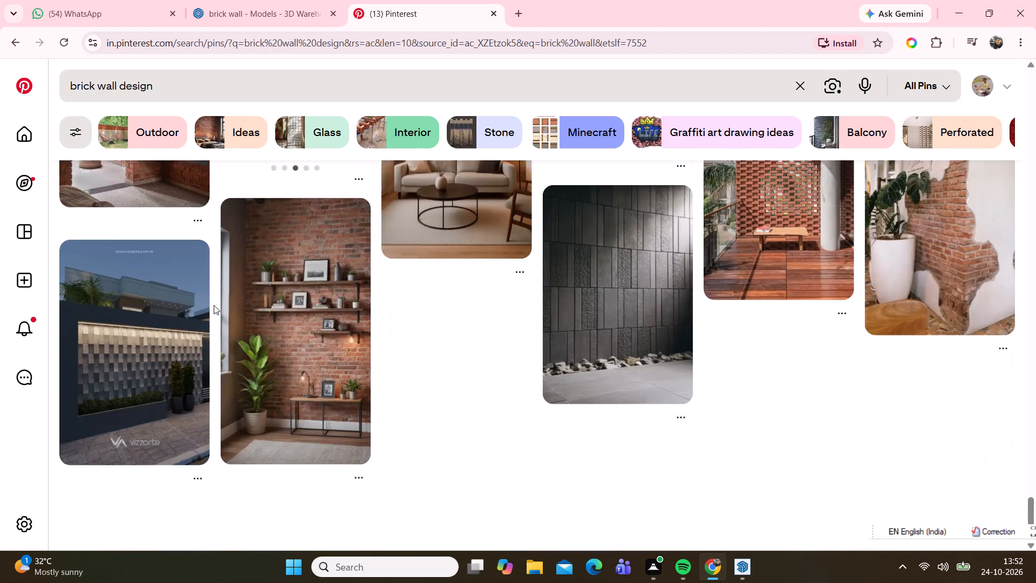
scroll(214, 305, down, 3)
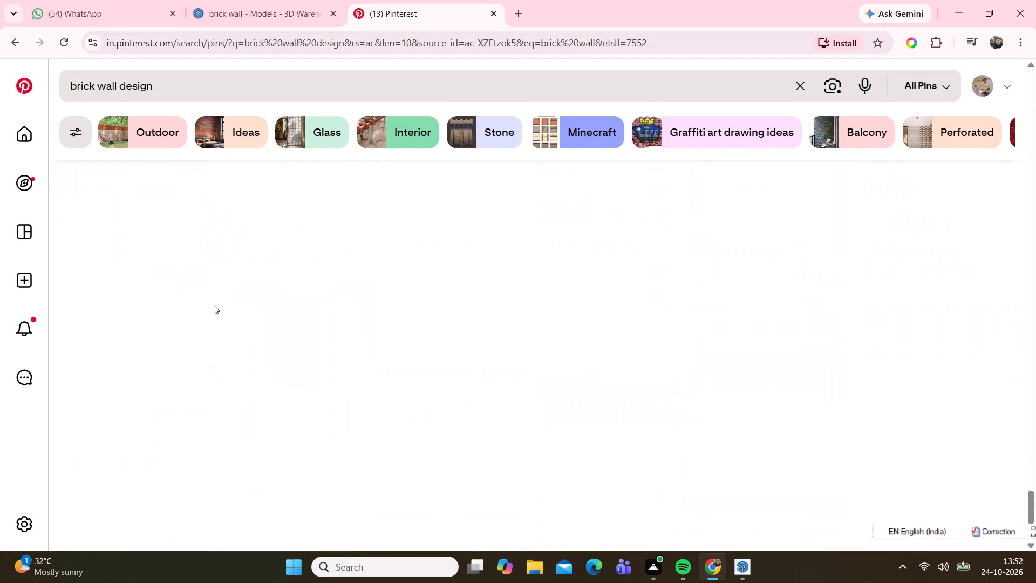
scroll(220, 302, down, 2)
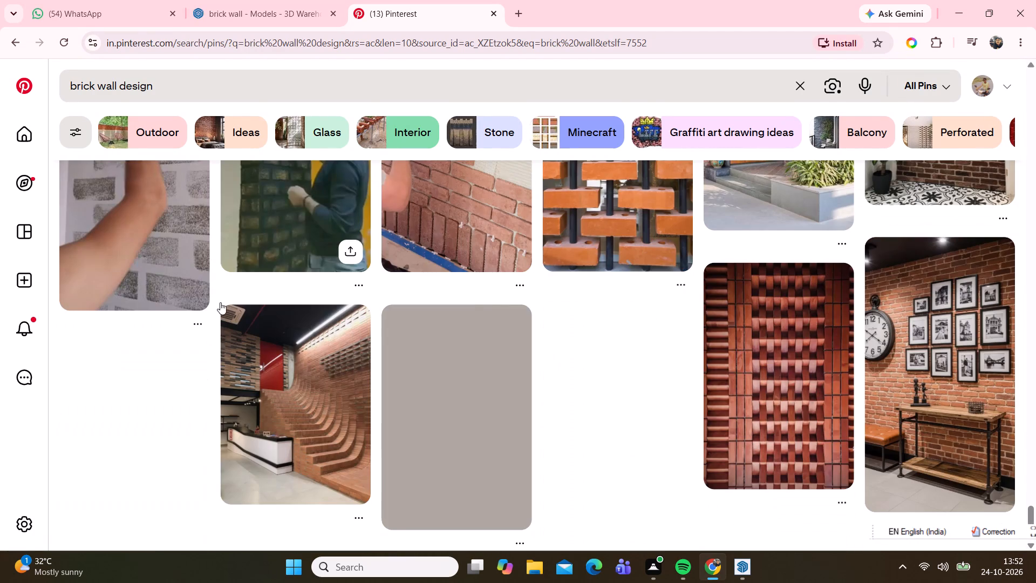
scroll(220, 302, down, 3)
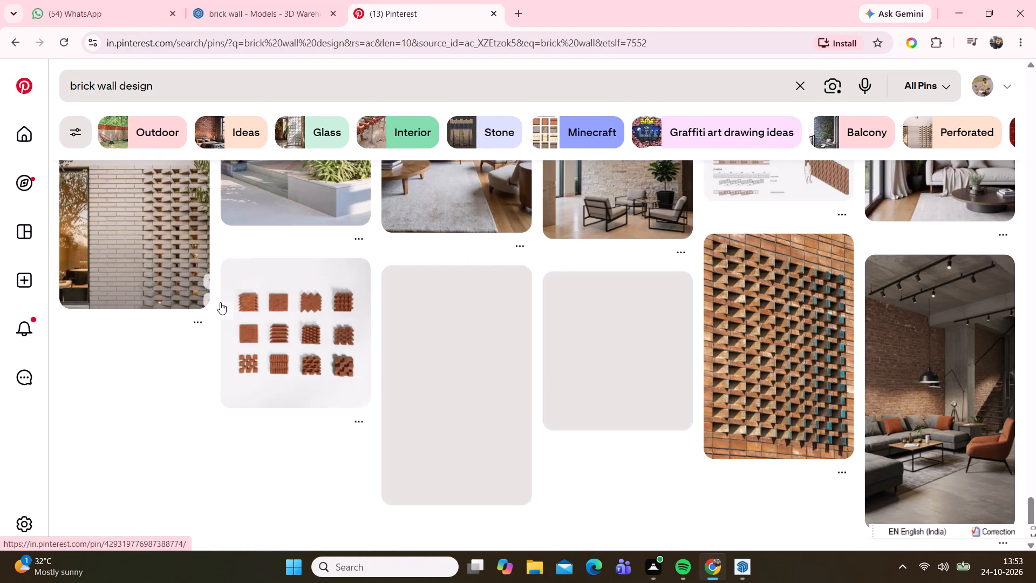
scroll(220, 302, down, 2)
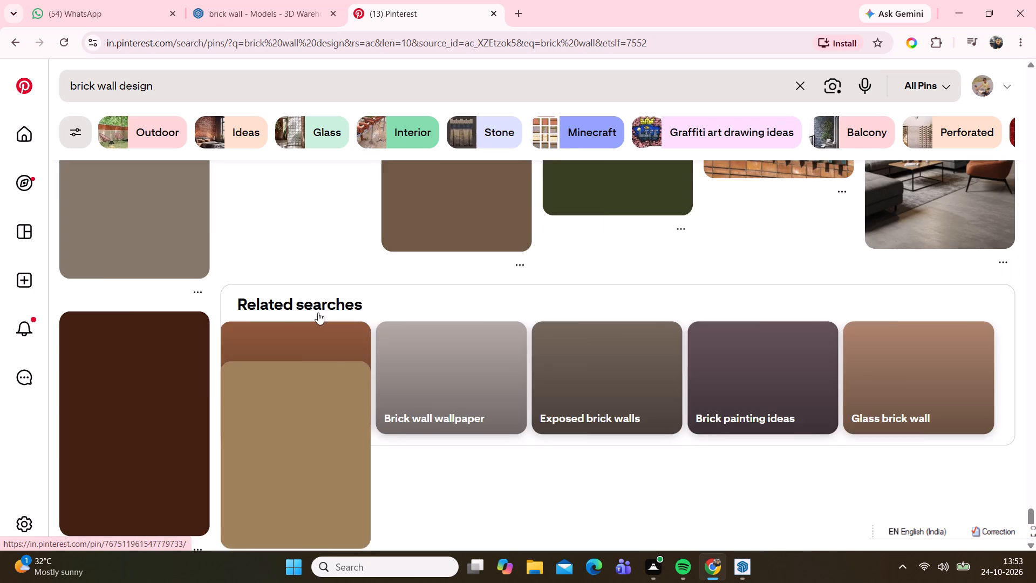
scroll(318, 313, down, 2)
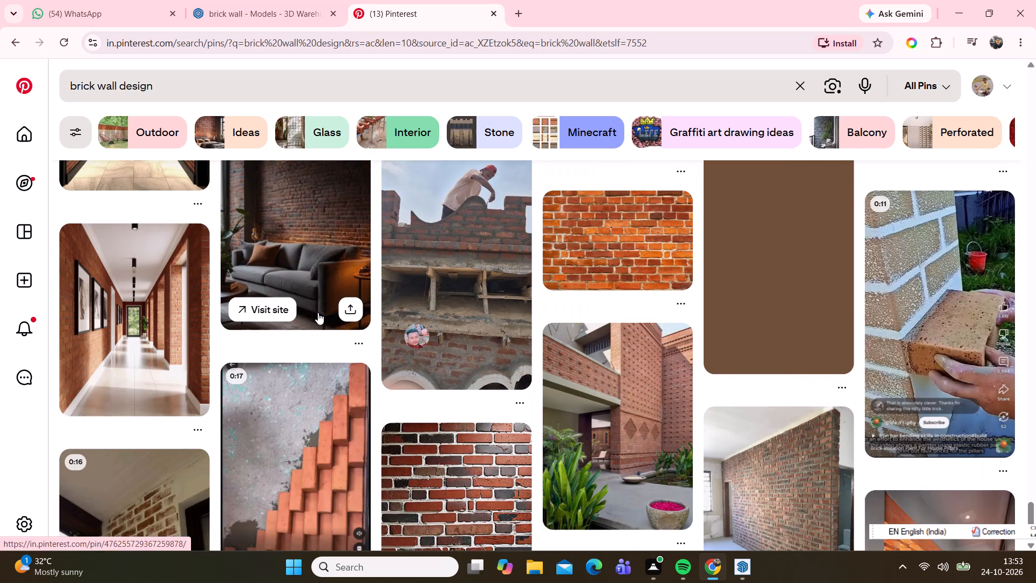
scroll(318, 313, up, 9)
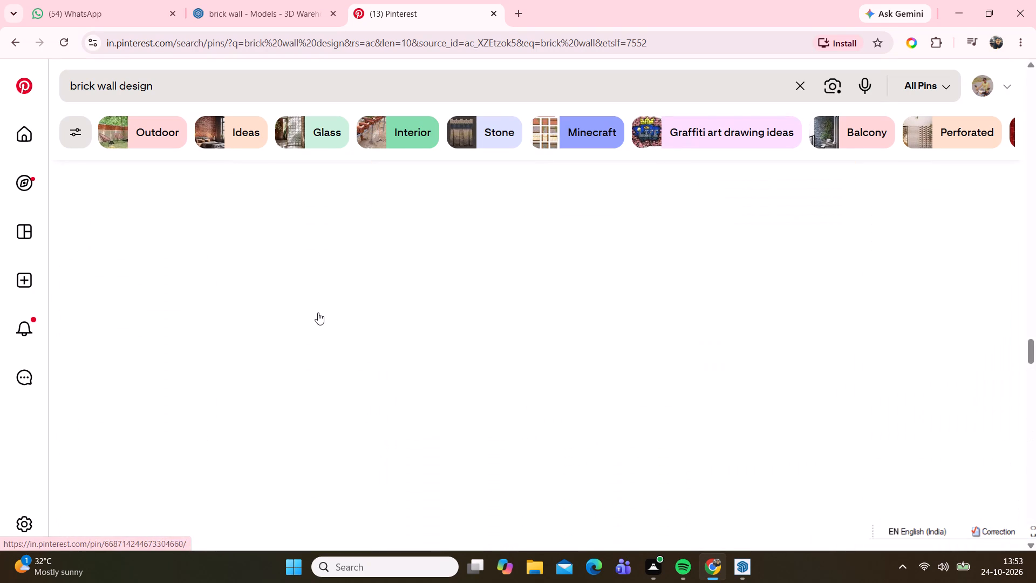
scroll(318, 313, up, 17)
scroll(317, 304, up, 4)
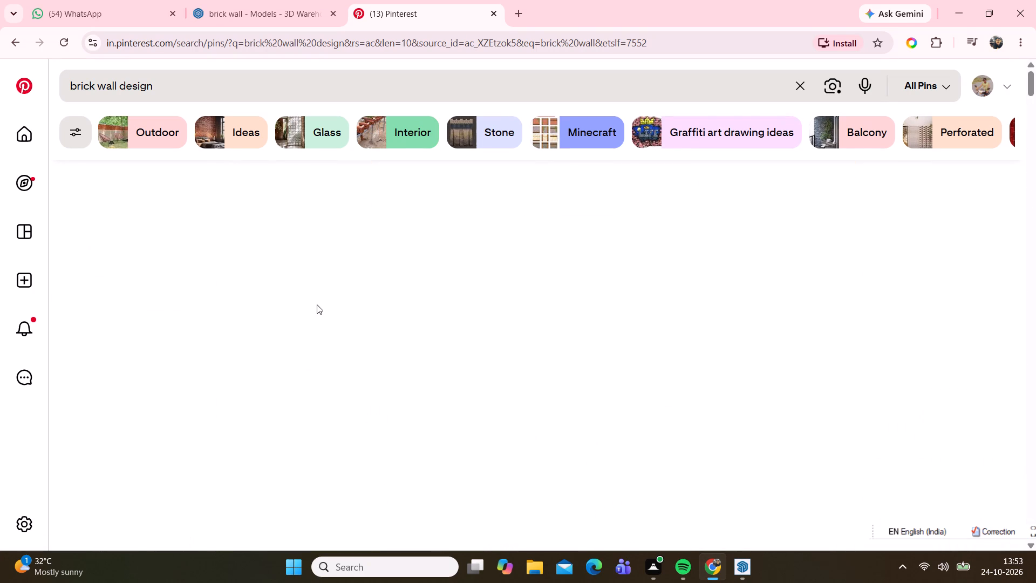
scroll(317, 304, up, 3)
Open the orange-red brick texture pin and follow the related brick pins to the Neo Magnolia pin by Vandersanden.
click(478, 306)
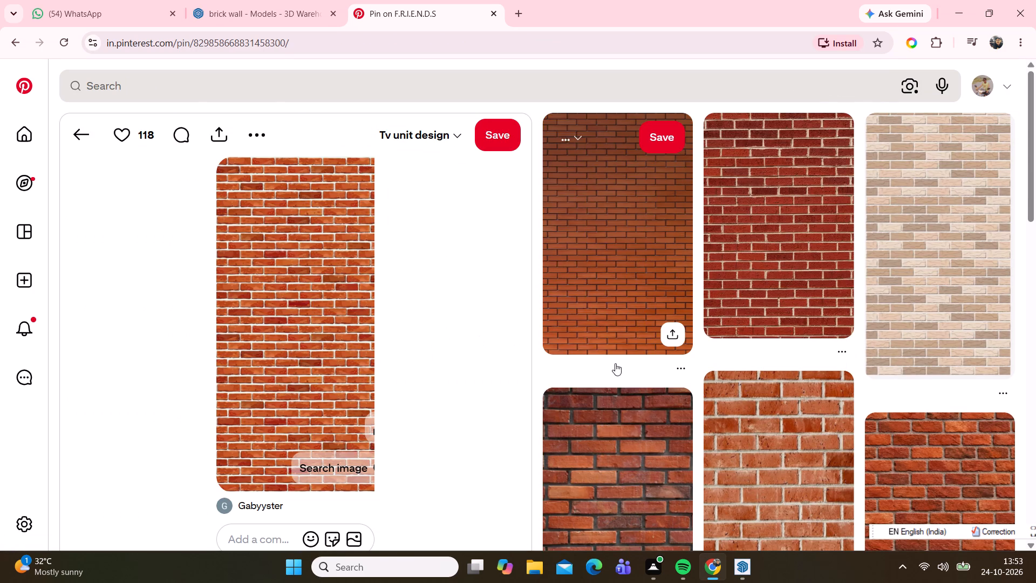
click(936, 268)
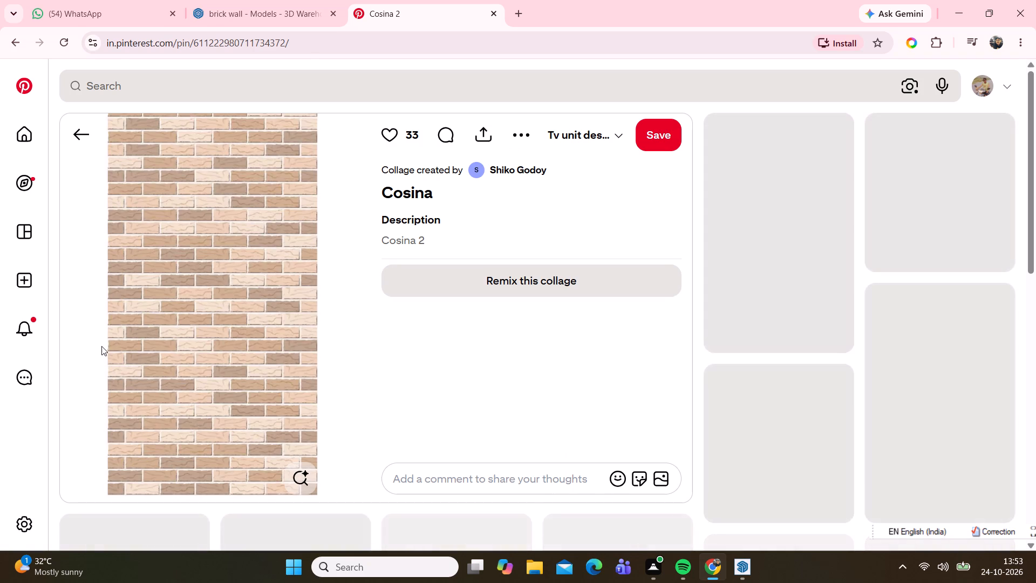
scroll(740, 360, down, 1)
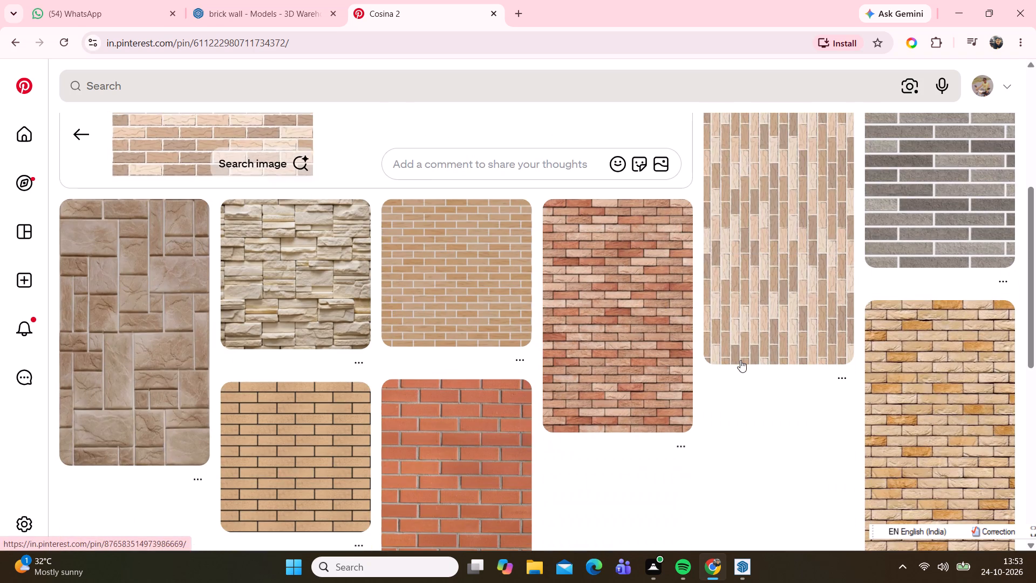
click(628, 337)
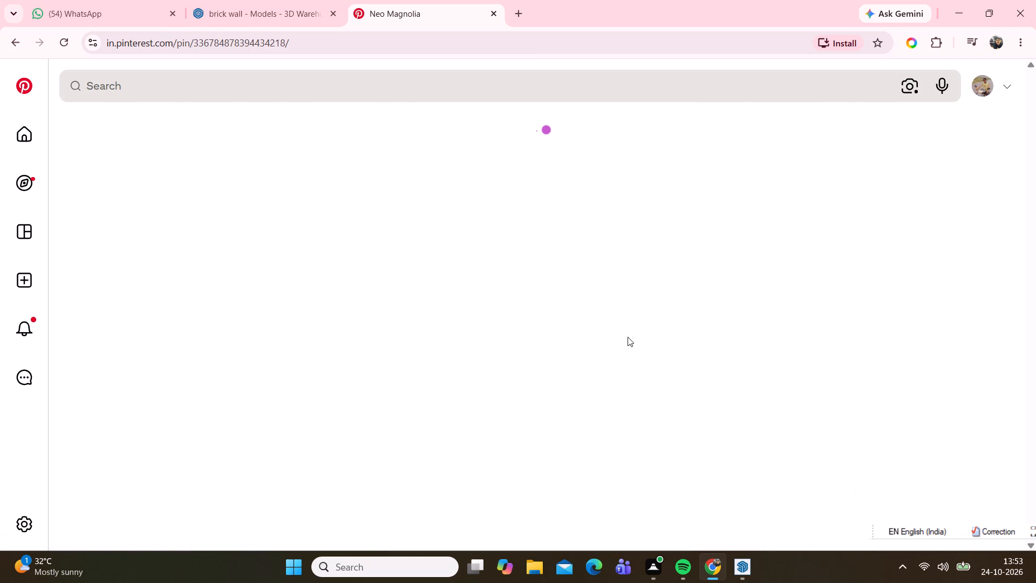
Copy the Neo Magnolia brick image, save it to the computer as a JPG, and dismiss the pop-ups.
right_click(249, 277)
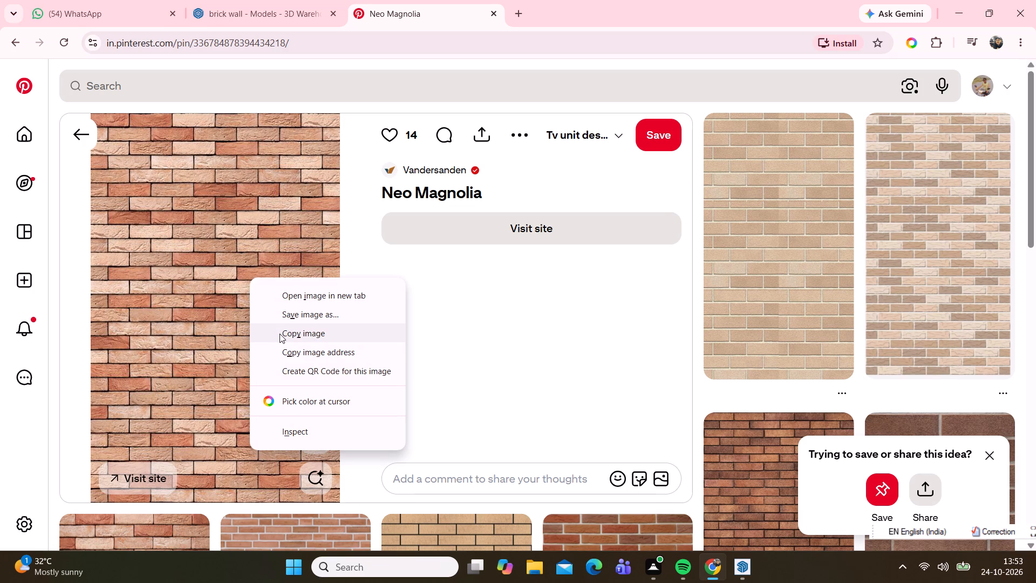
click(281, 335)
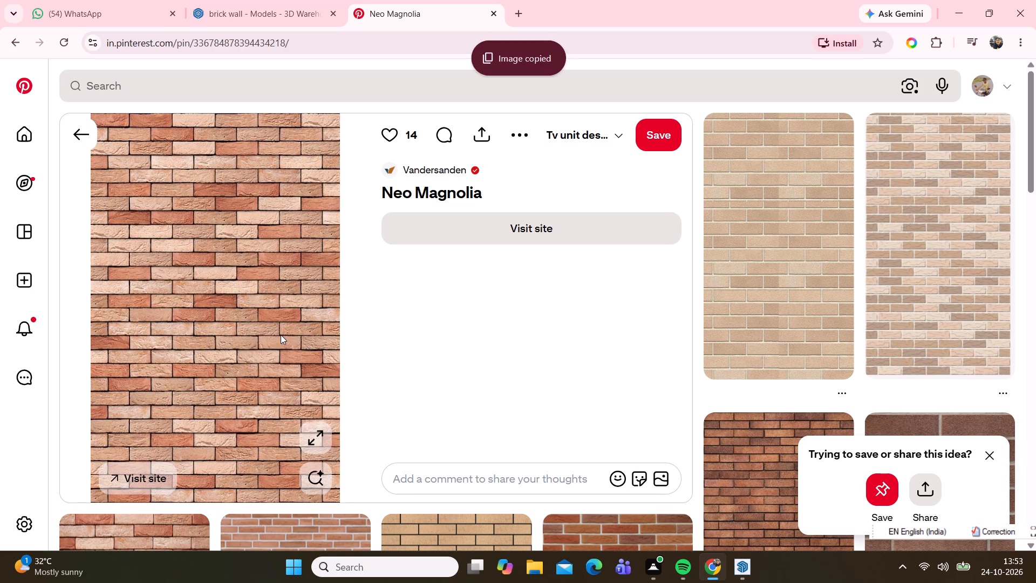
right_click(233, 319)
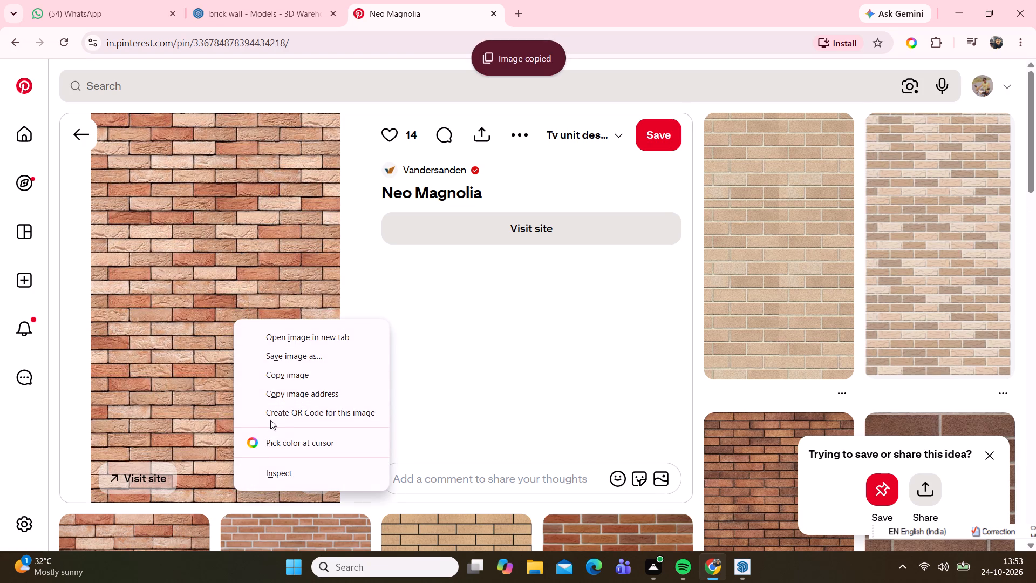
click(276, 360)
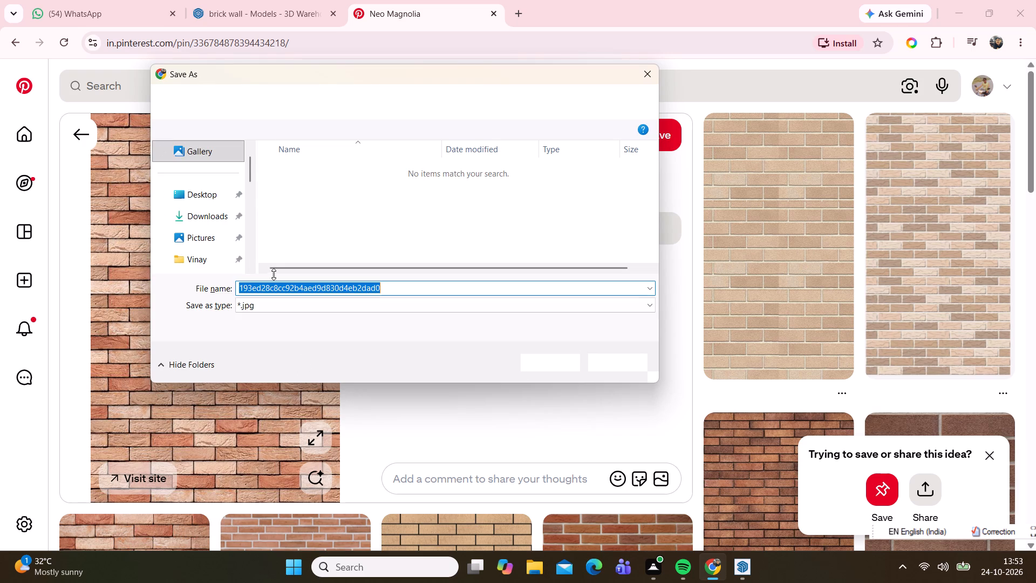
click(530, 358)
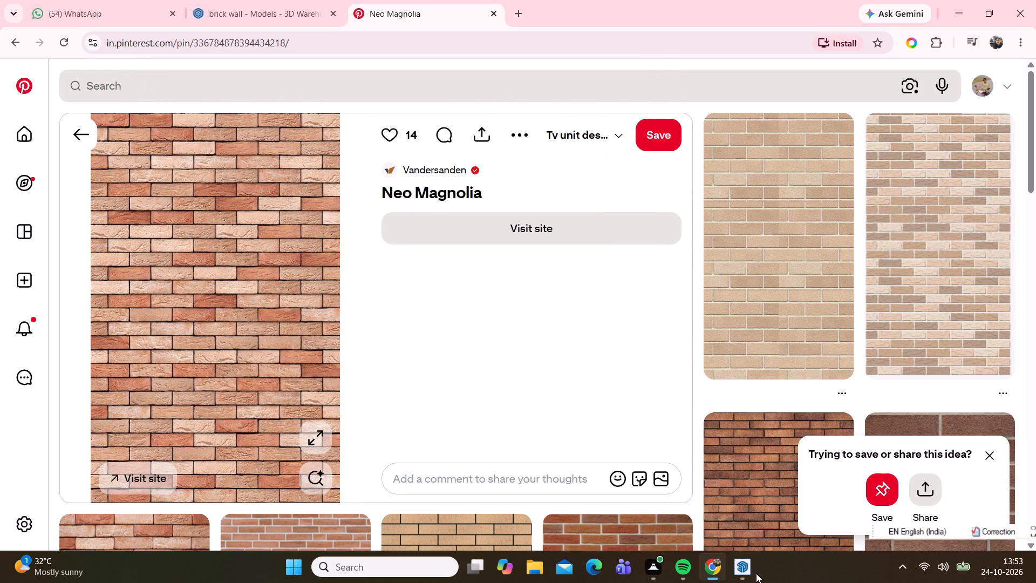
click(704, 507)
click(727, 514)
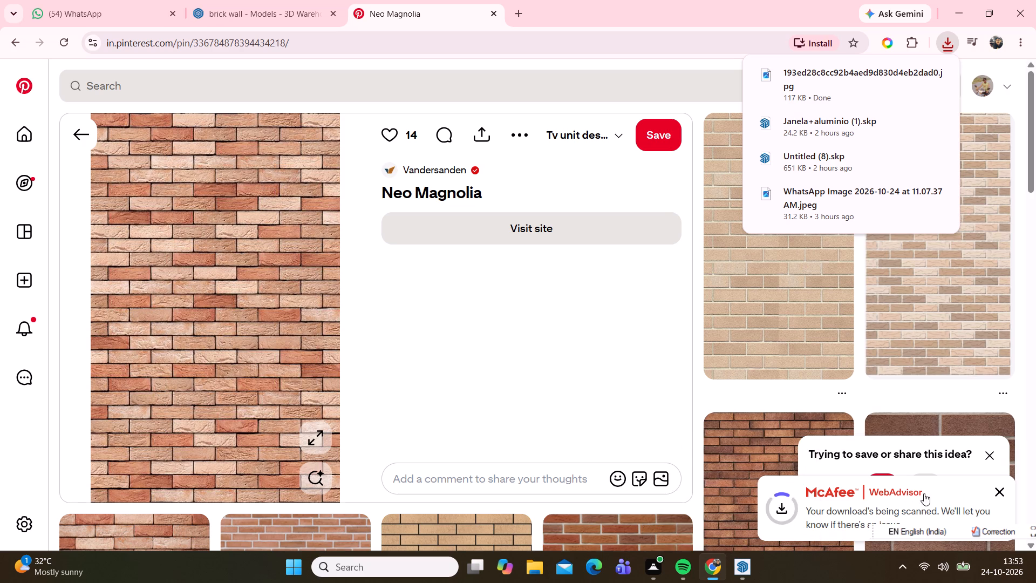
click(996, 491)
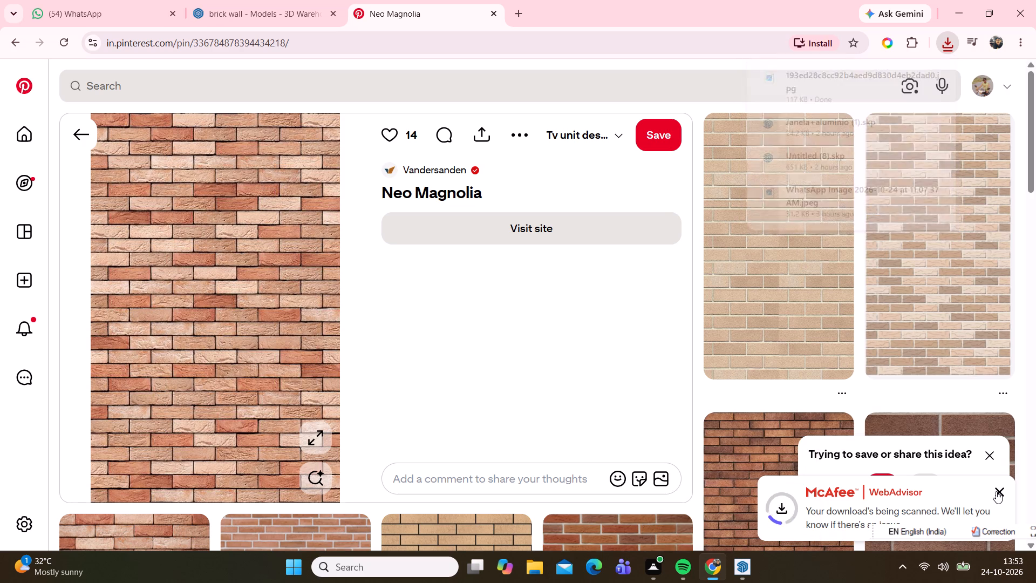
click(990, 455)
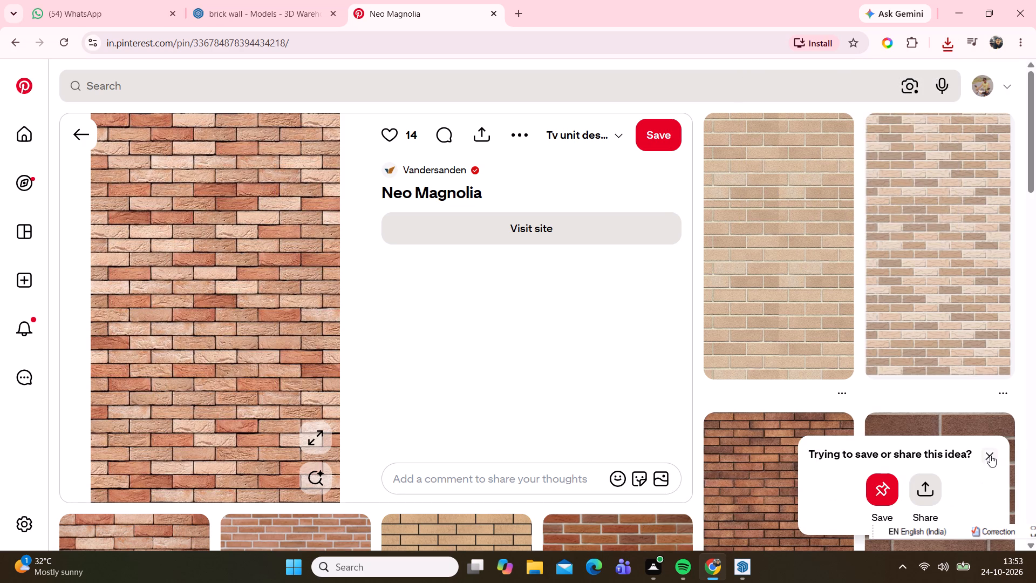
Switch to SketchUp and paint the tall blank front wall face beside the doors with Color C01 from the Colors collection.
click(740, 527)
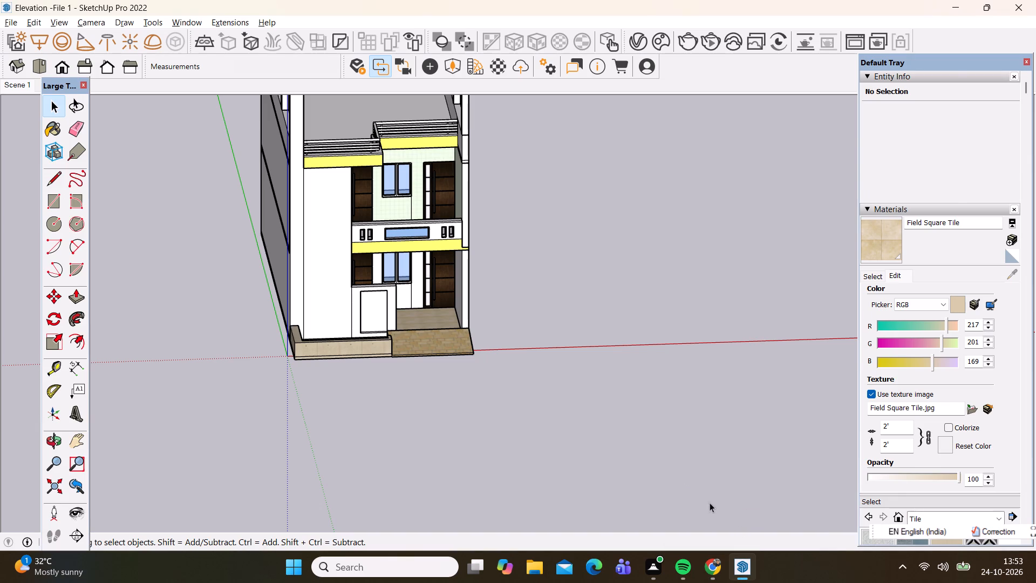
scroll(339, 182, up, 7)
scroll(328, 398, down, 1)
middle_drag(329, 398, 307, 345)
click(306, 333)
double_click(306, 333)
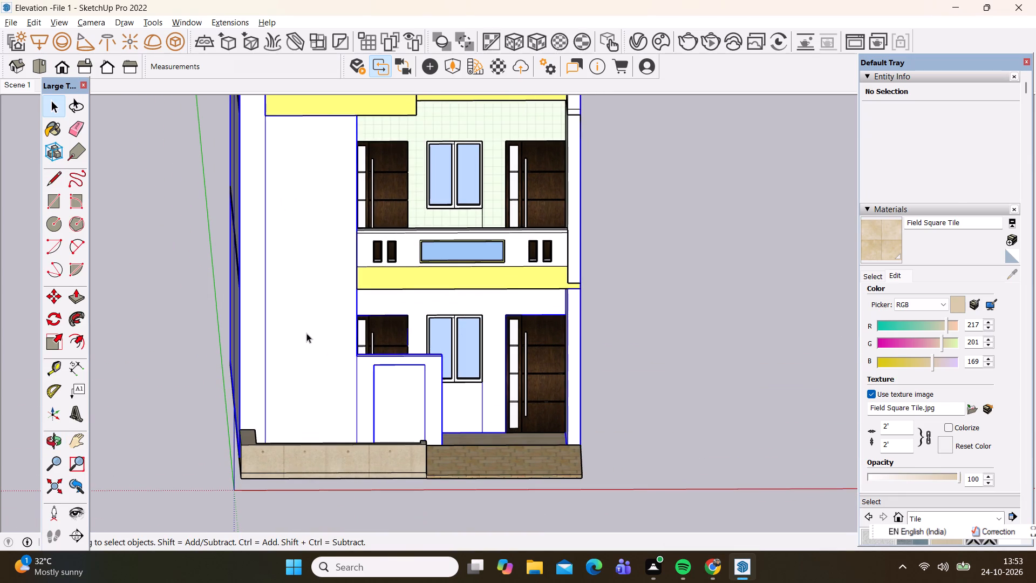
click(306, 331)
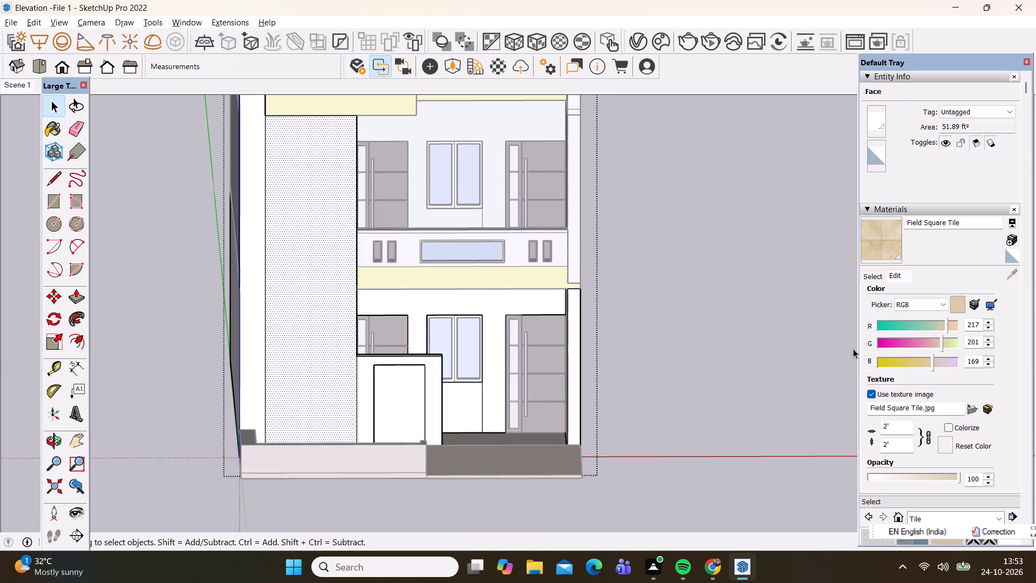
scroll(945, 323, down, 3)
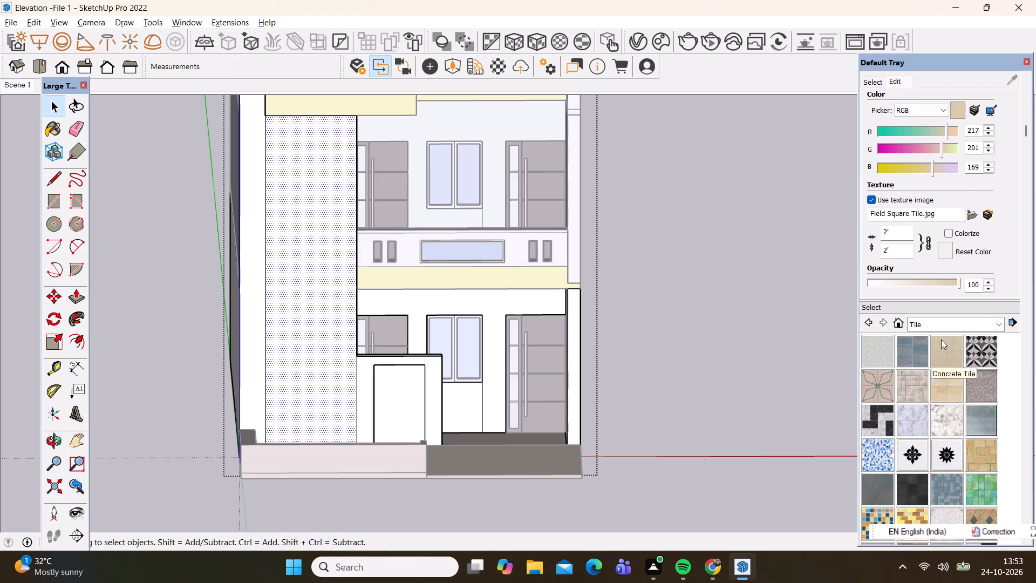
click(942, 326)
click(940, 374)
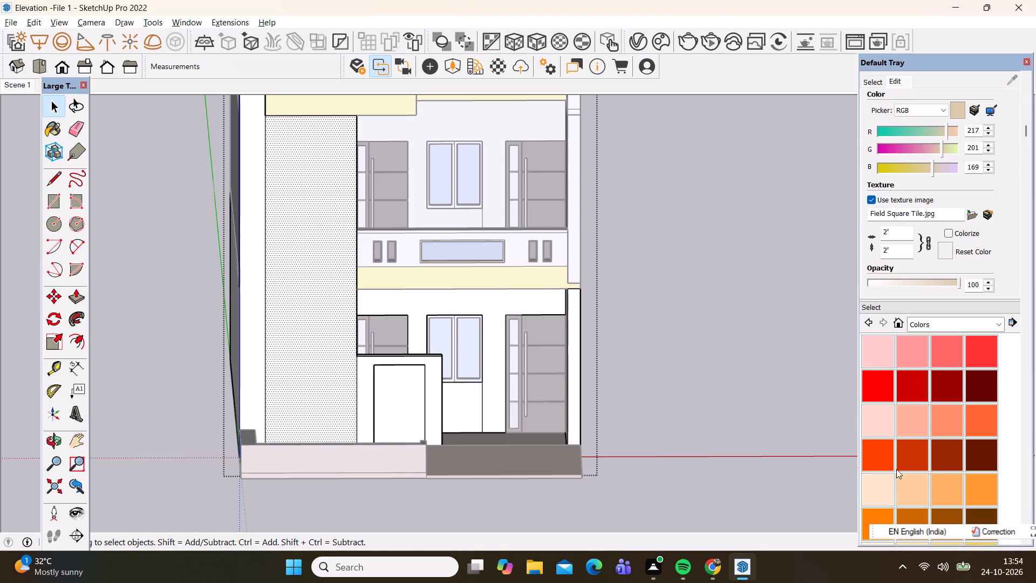
click(882, 491)
click(310, 327)
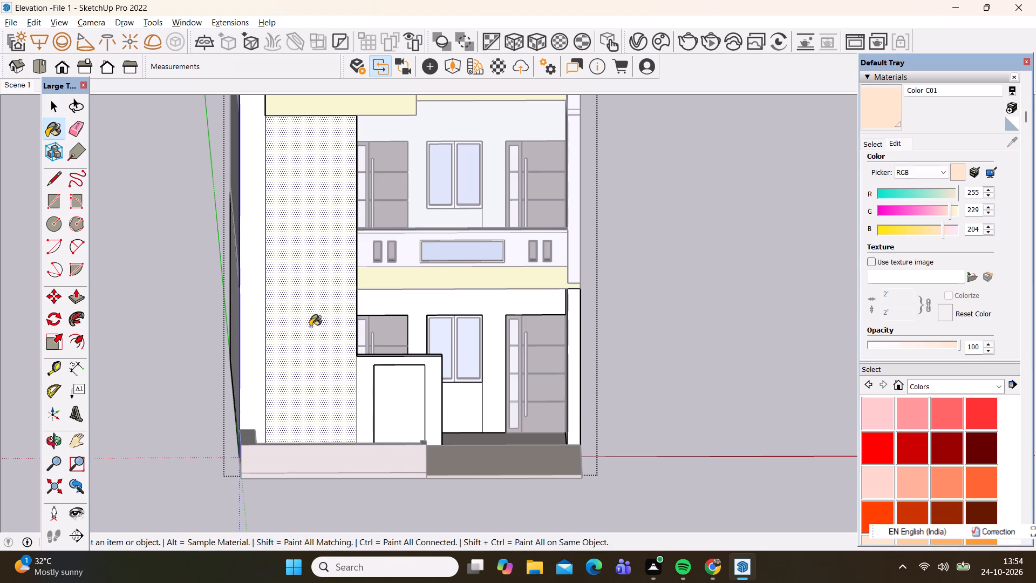
Give Color C01 the saved brick image 193ed28c8cc92b4aed9d830d4eb2dad0 from the desktop project folder as its texture.
click(895, 143)
click(874, 263)
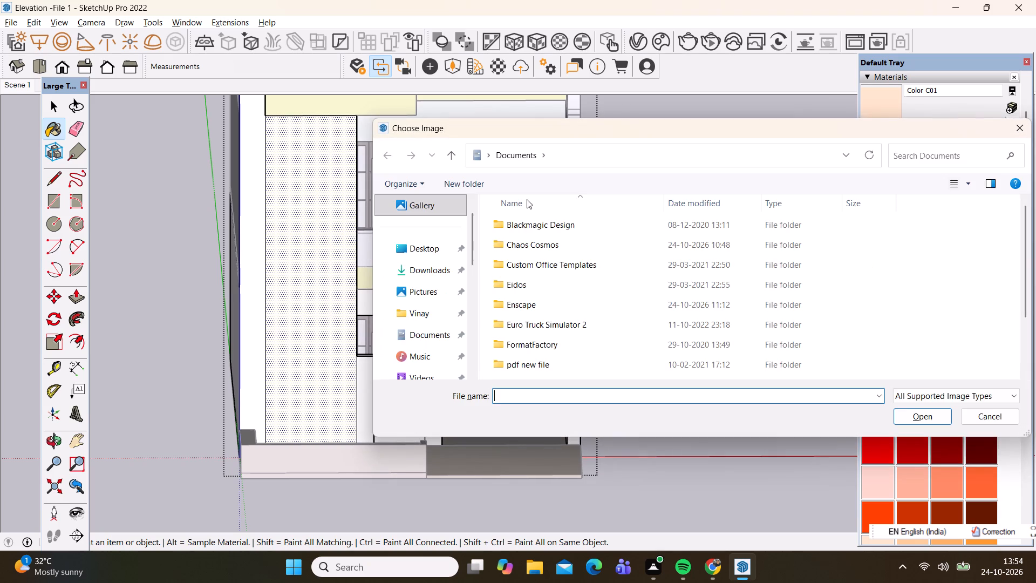
click(433, 265)
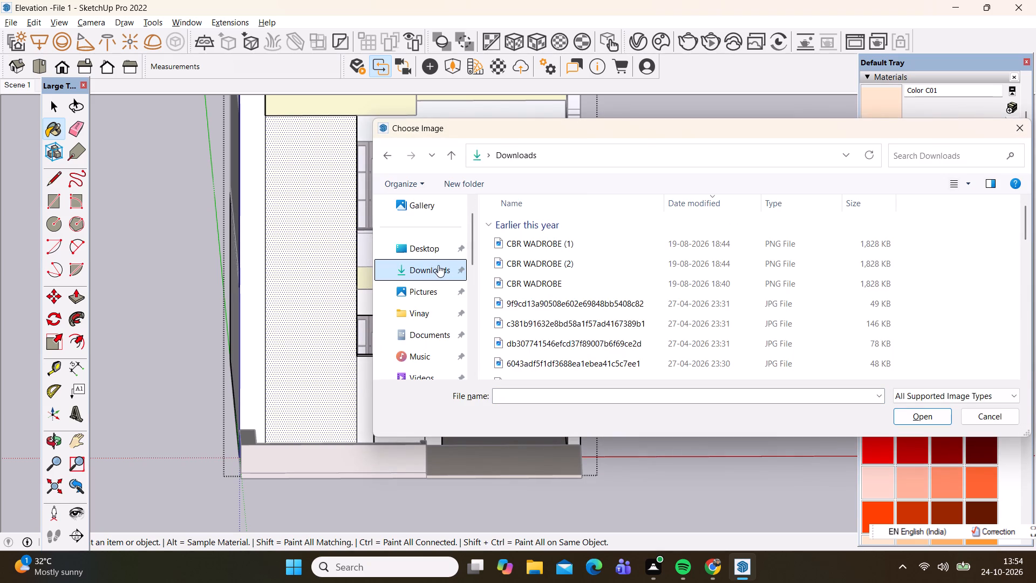
scroll(530, 266, down, 3)
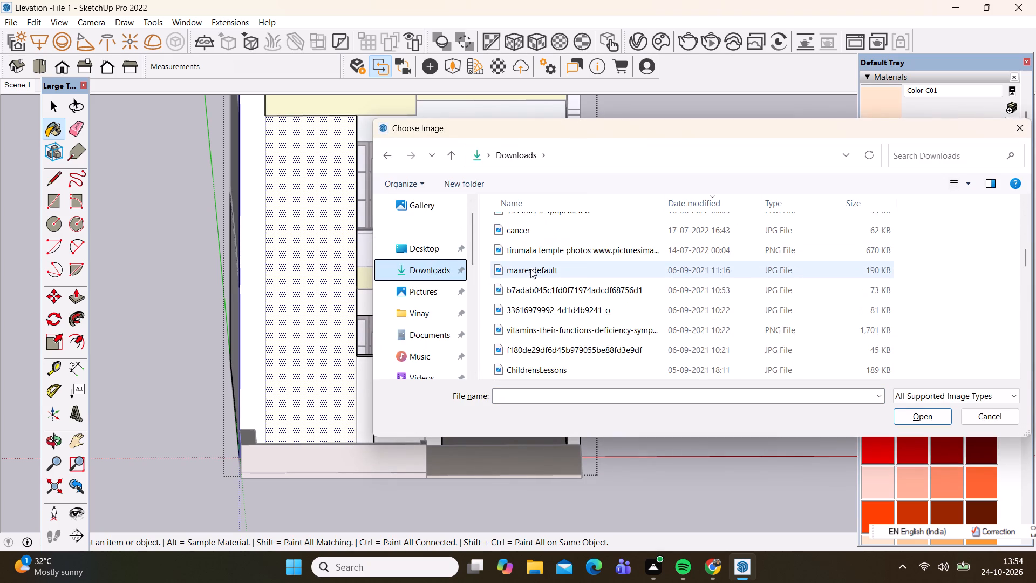
scroll(506, 286, up, 7)
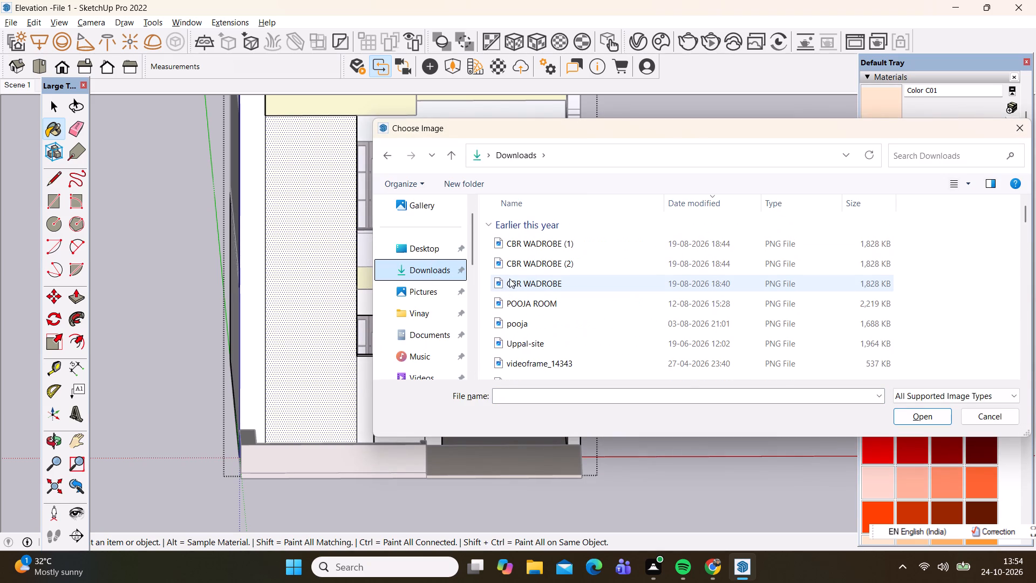
click(430, 251)
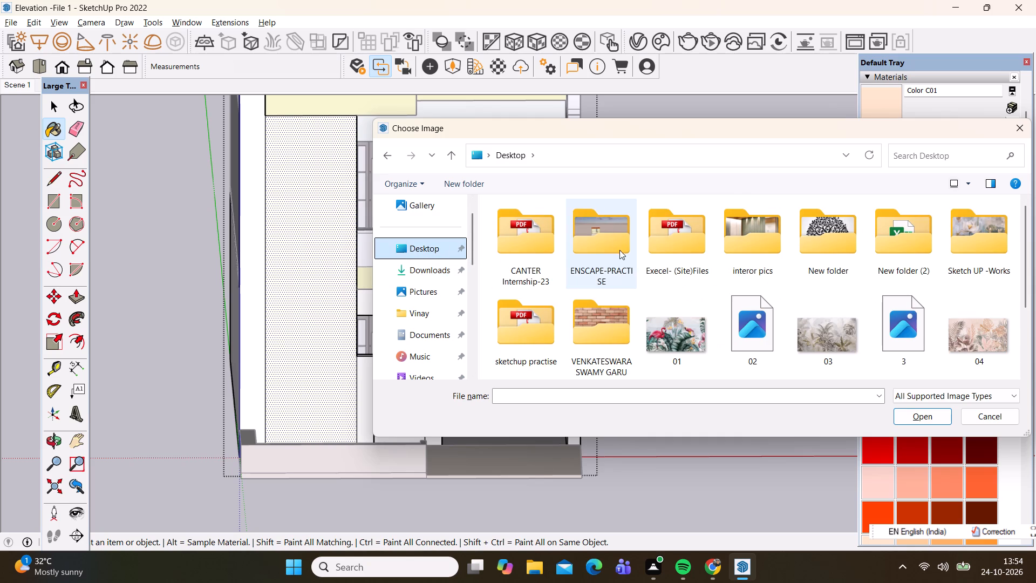
click(597, 316)
click(597, 316)
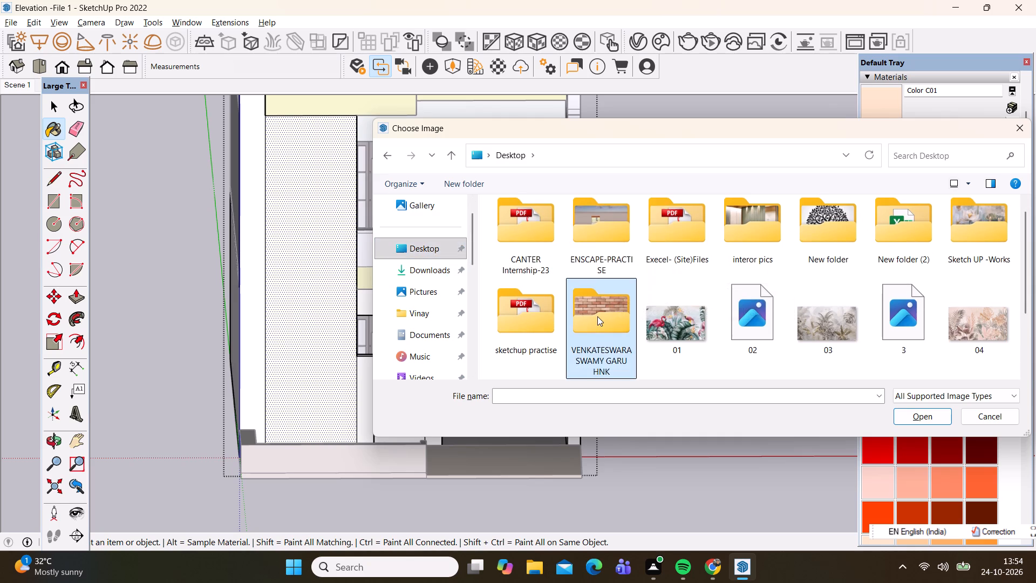
click(522, 247)
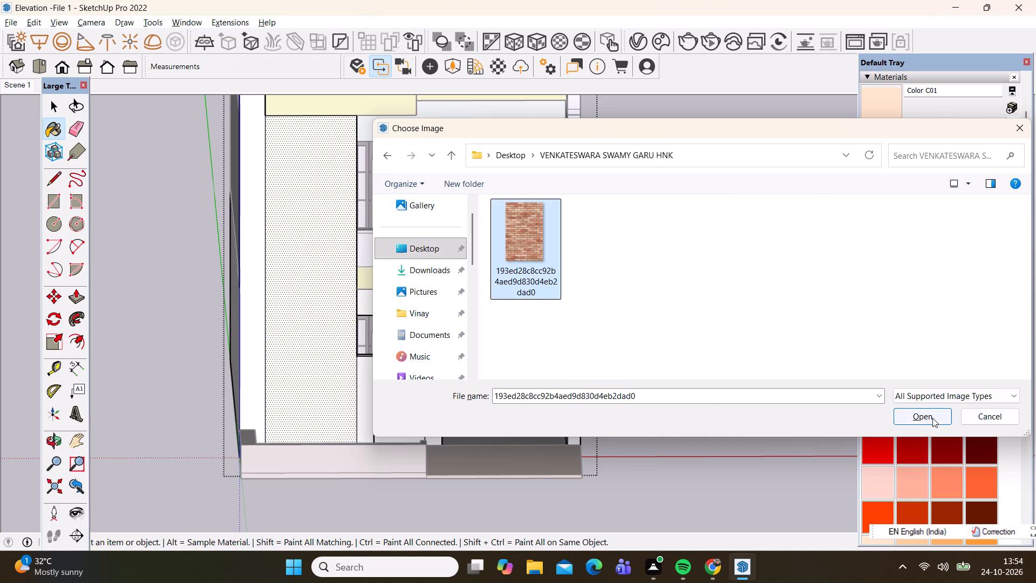
click(934, 418)
Open the brick wall face's texture for positioning and move its origin to the wall's lower-left corner.
scroll(299, 335, up, 2)
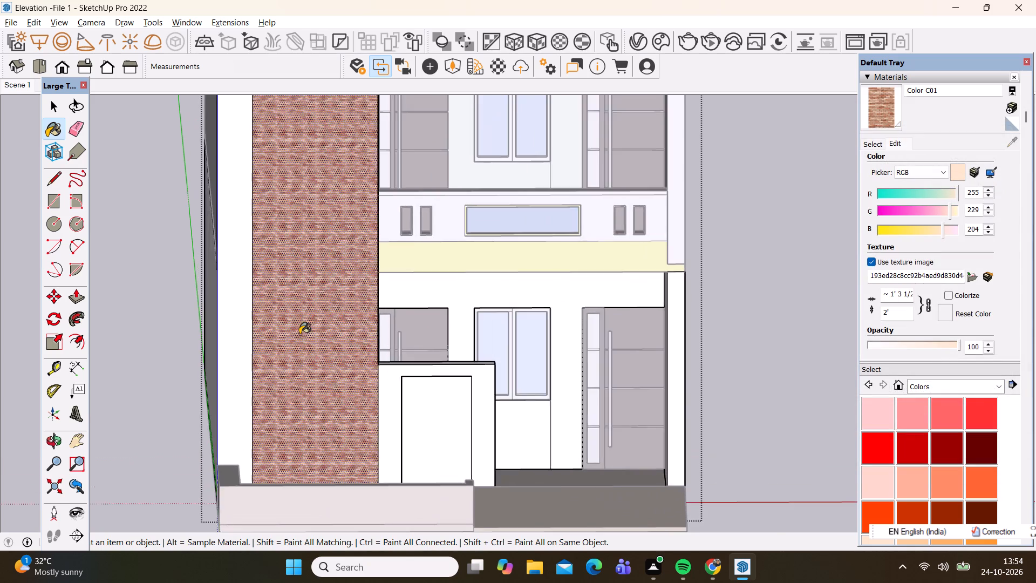
scroll(299, 334, up, 4)
scroll(275, 459, up, 6)
scroll(306, 385, down, 7)
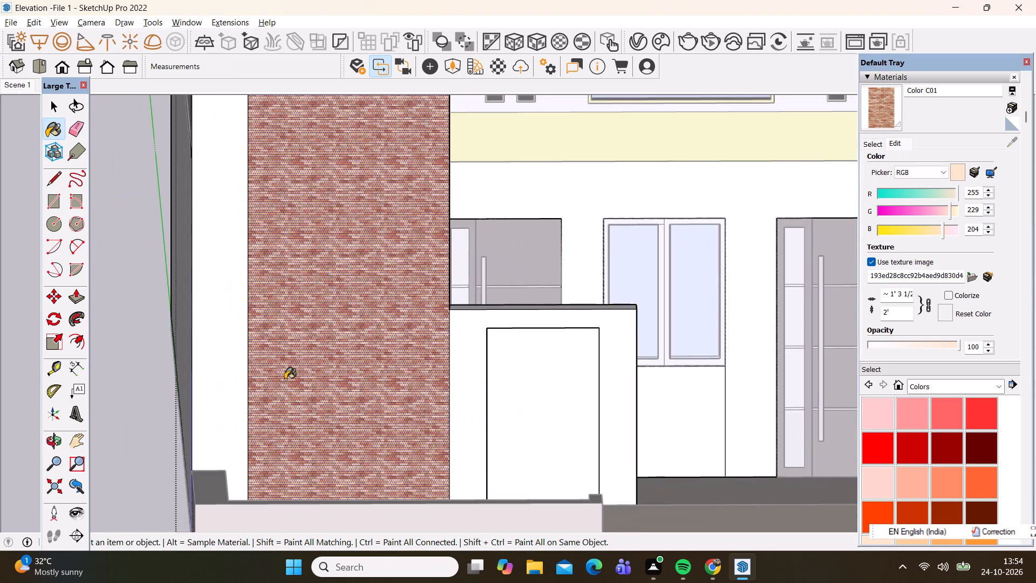
key(space)
right_click(303, 357)
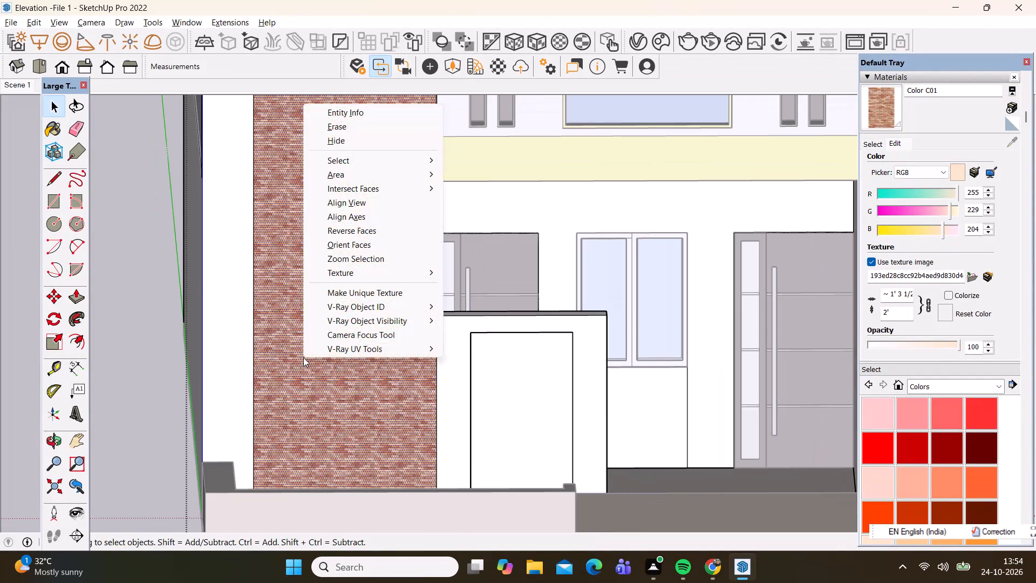
click(468, 273)
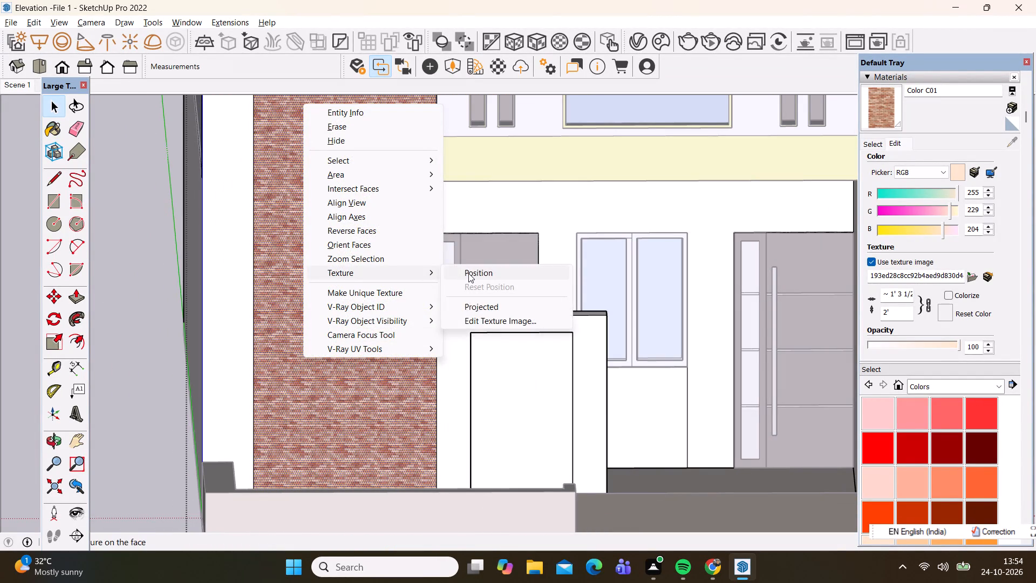
scroll(372, 225, down, 3)
scroll(308, 400, up, 3)
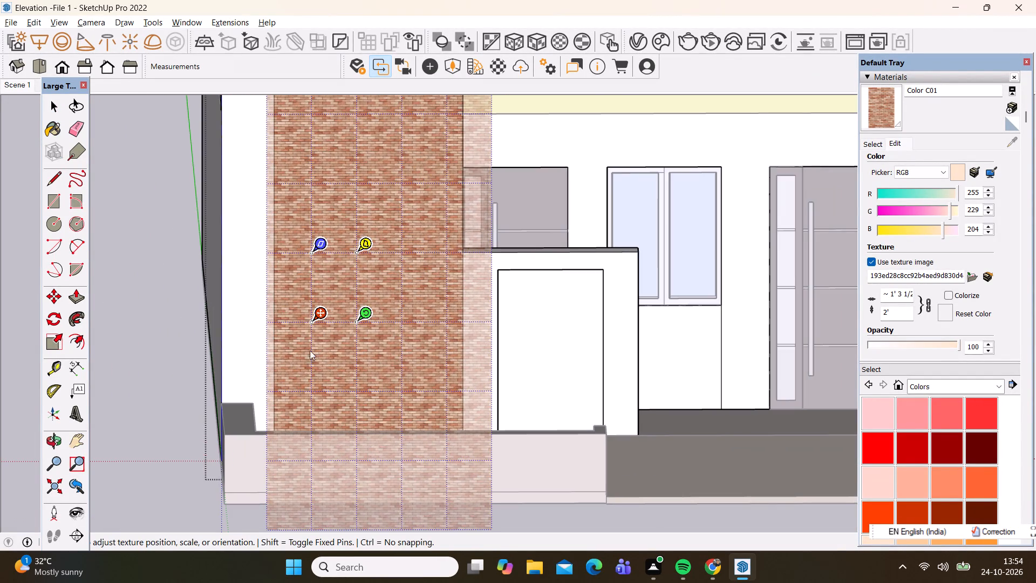
drag(320, 319, 280, 428)
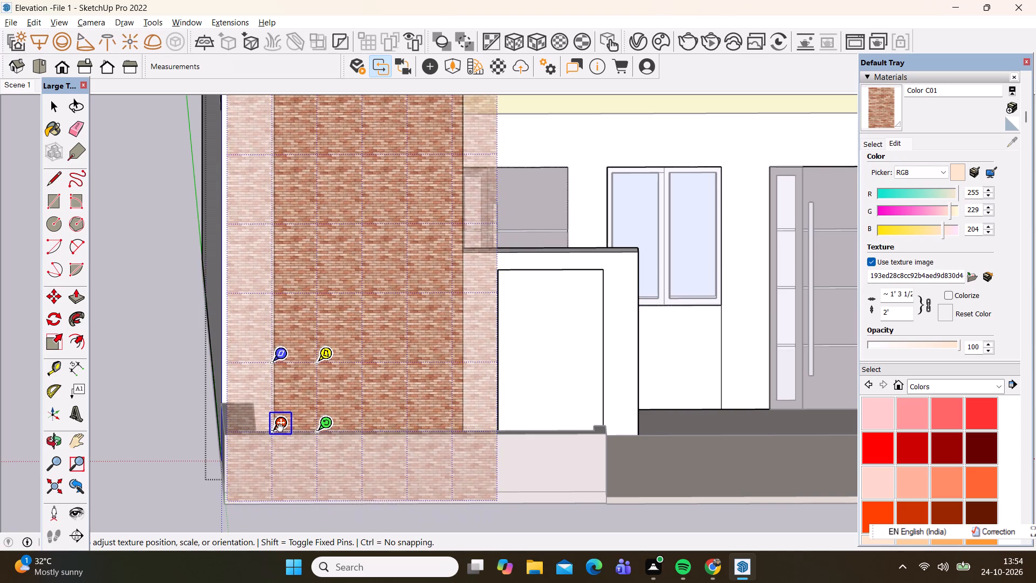
drag(280, 428, 307, 437)
scroll(277, 439, up, 15)
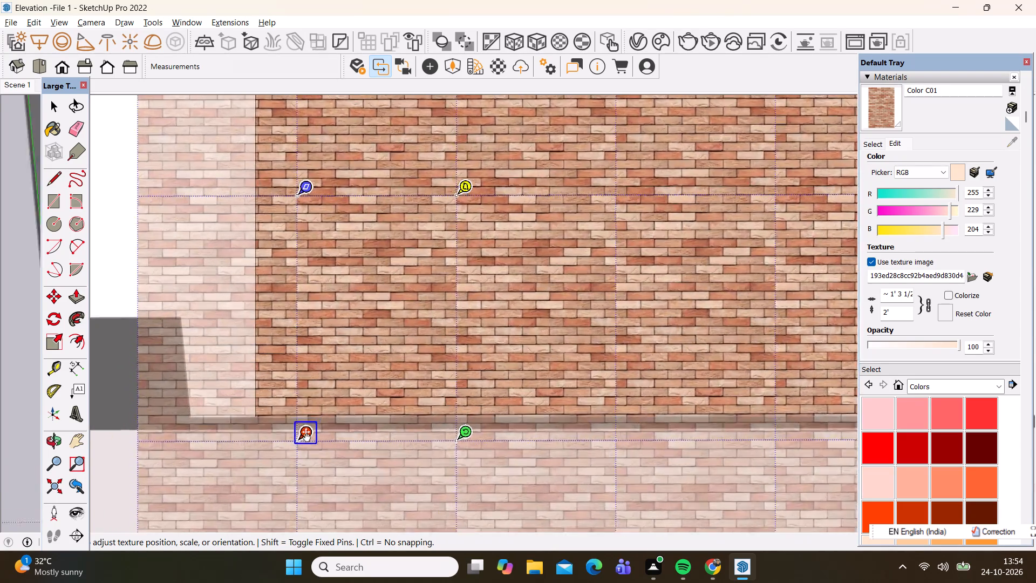
drag(307, 437, 231, 390)
scroll(295, 441, up, 4)
scroll(160, 423, down, 13)
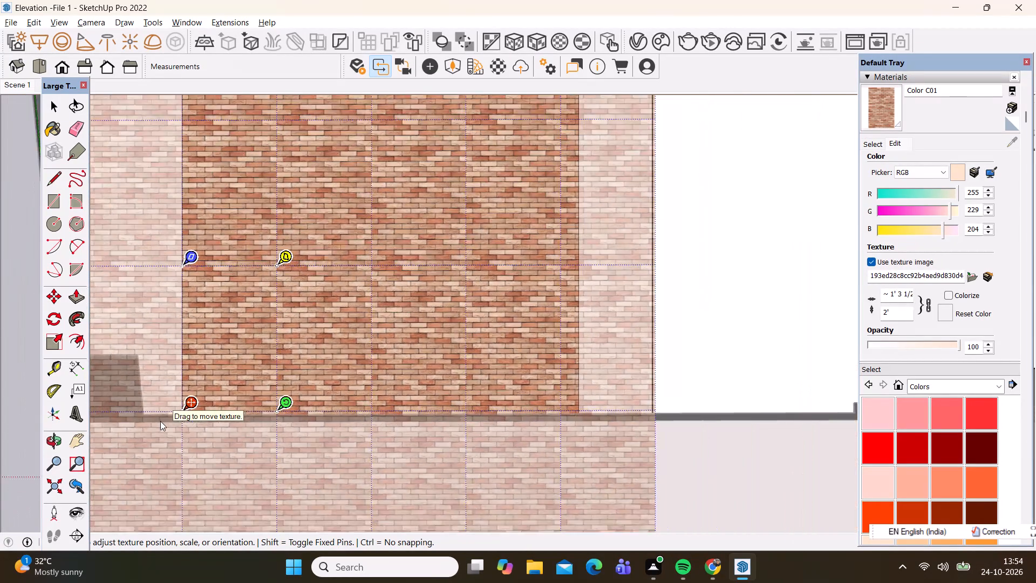
Scale the brick texture, keeping it level, so one tile spans the full width of the wall face.
drag(278, 402, 369, 389)
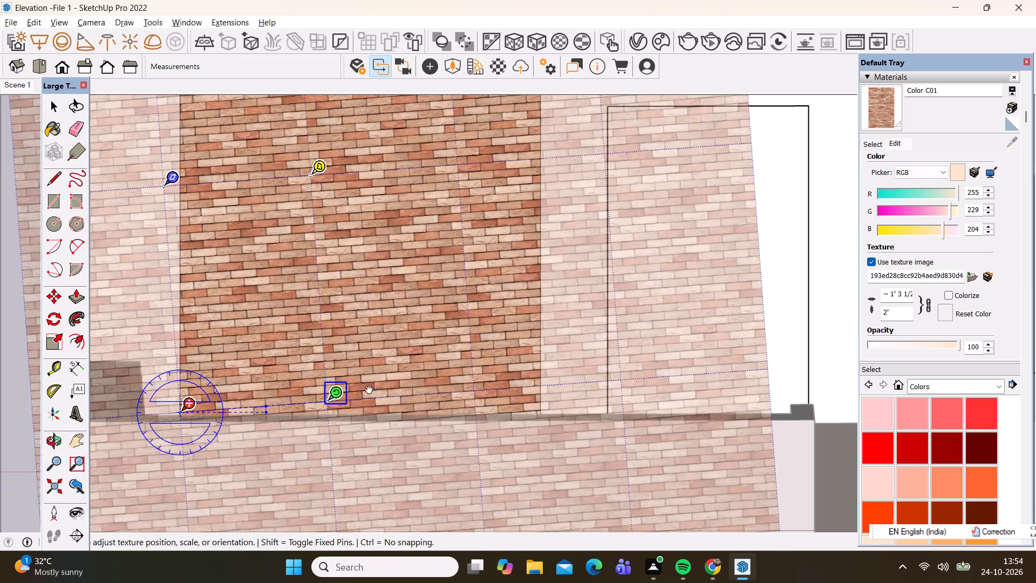
drag(369, 389, 548, 402)
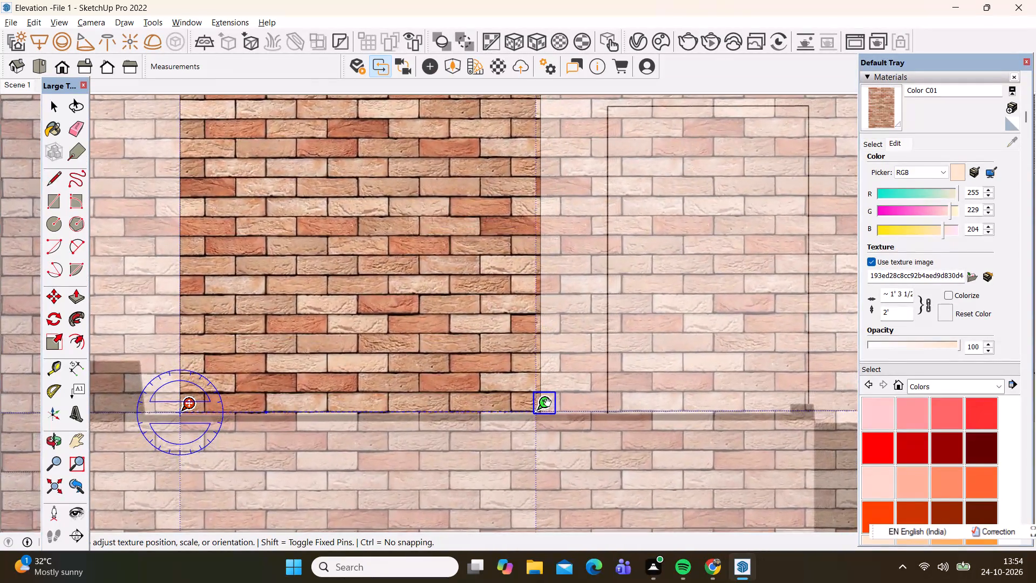
drag(548, 402, 554, 402)
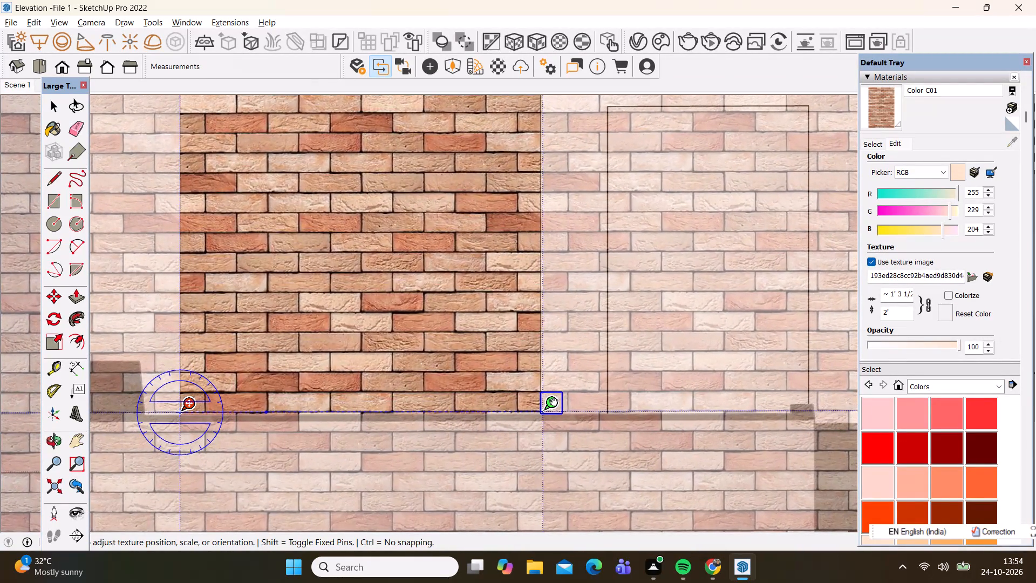
drag(554, 402, 552, 401)
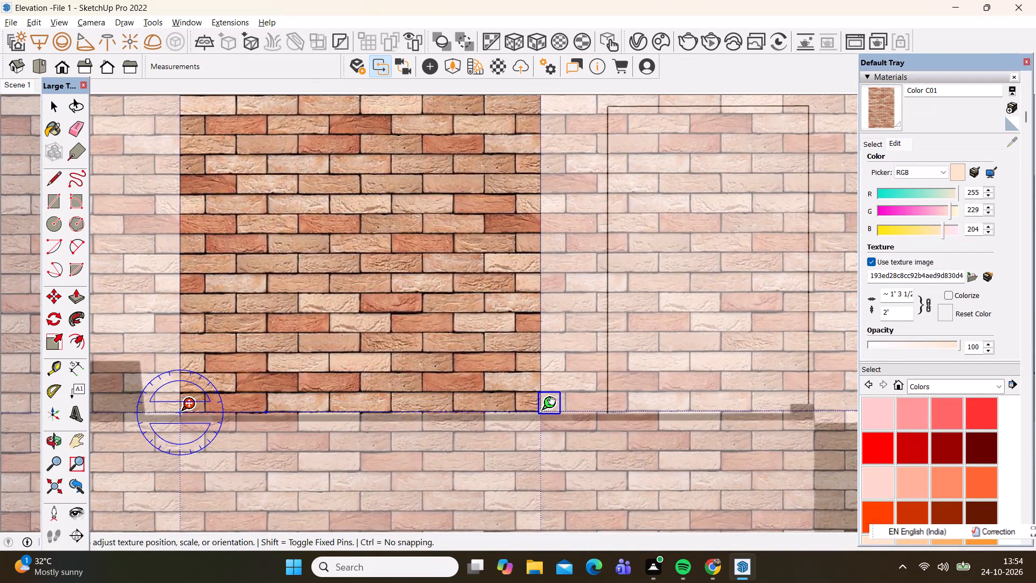
drag(552, 401, 553, 404)
Stretch the brick texture vertically so one tile reaches the top edge of the yellow beam above the wall, and finish positioning.
scroll(544, 439, down, 17)
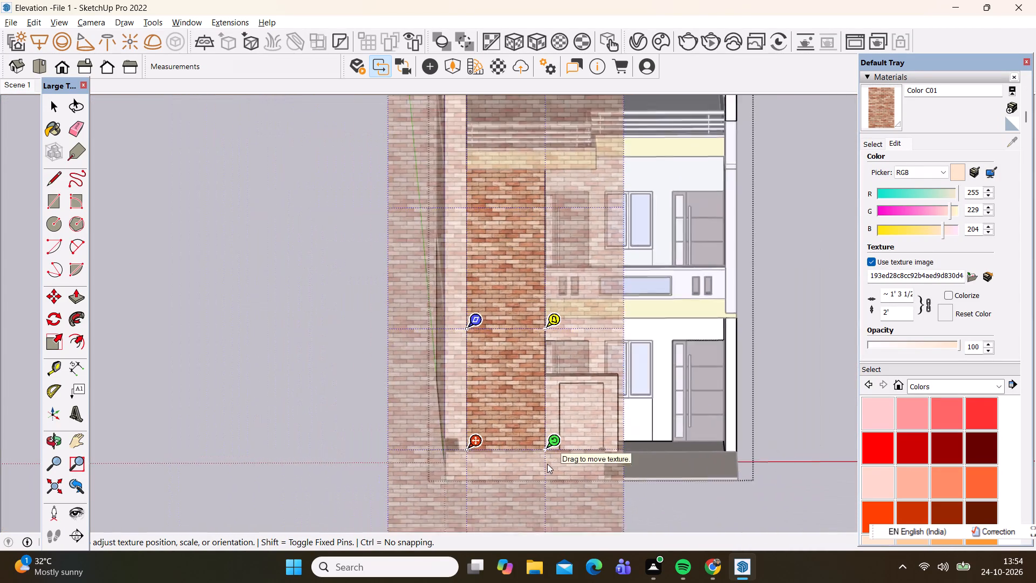
scroll(539, 419, down, 3)
scroll(462, 168, up, 3)
scroll(511, 302, up, 3)
scroll(519, 352, up, 4)
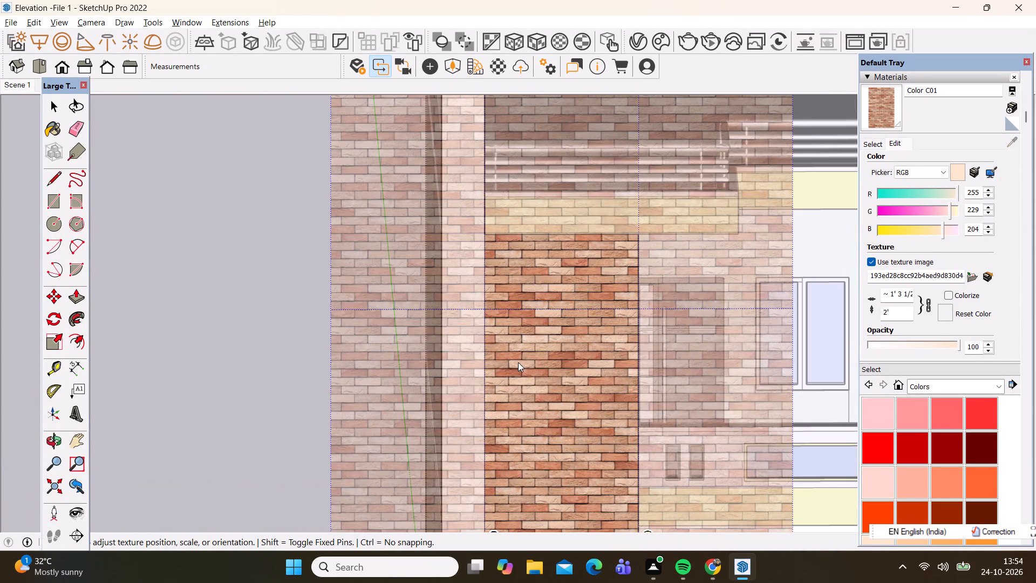
scroll(486, 335, down, 3)
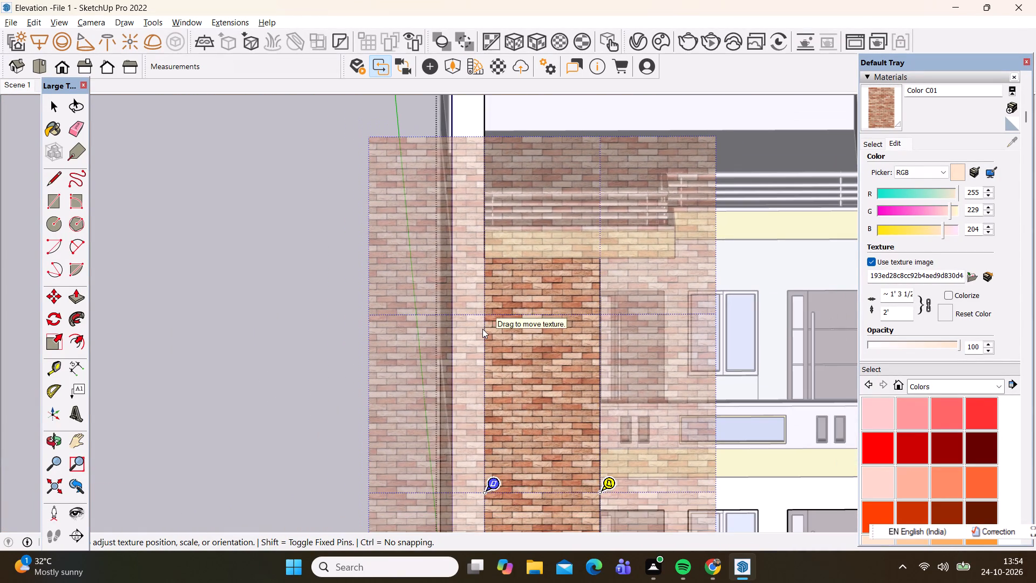
drag(490, 484, 472, 232)
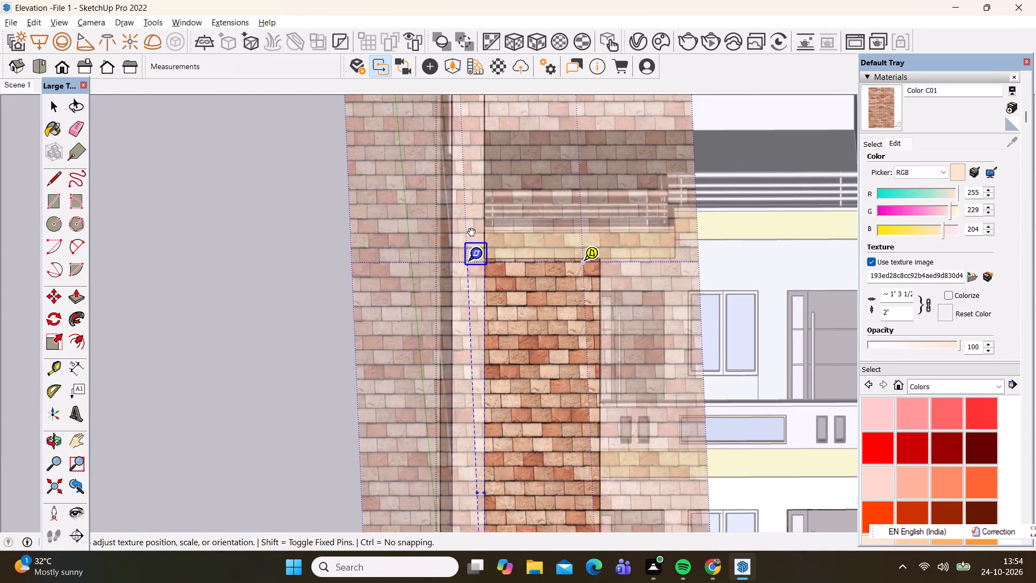
drag(472, 232, 490, 216)
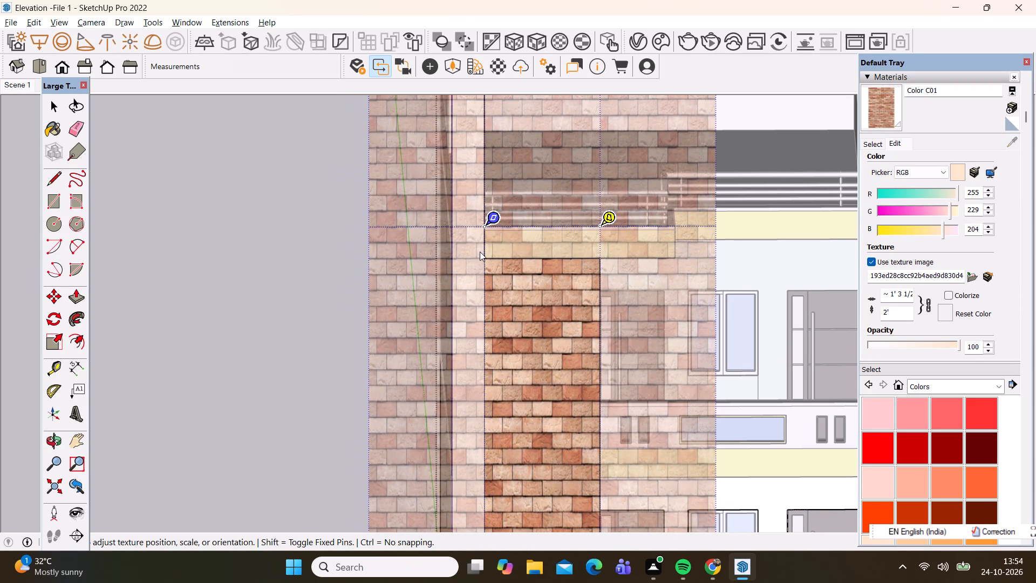
click(248, 280)
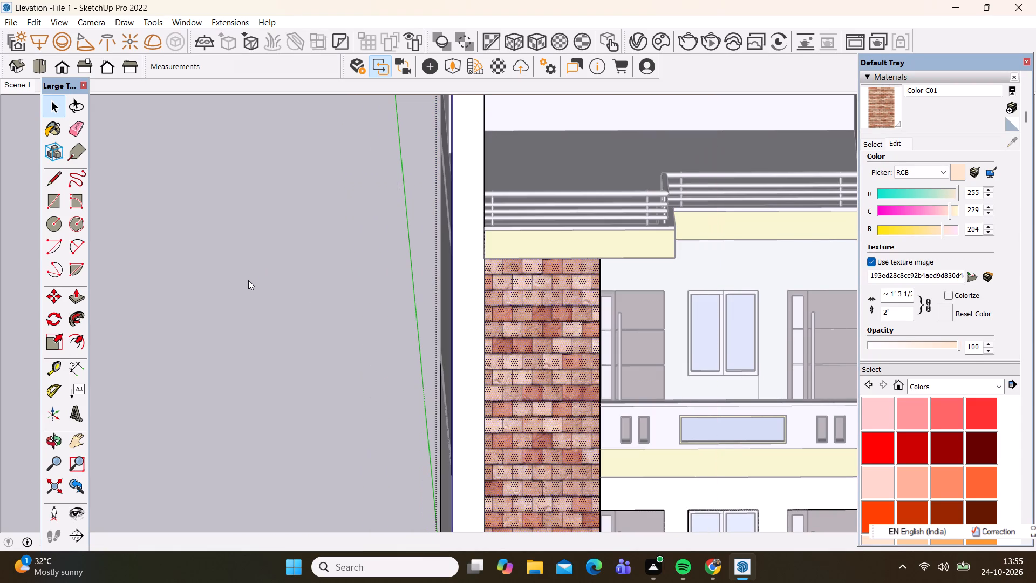
Examine the brick wall on the whole elevation from several angles and up close at its base.
scroll(244, 274, down, 7)
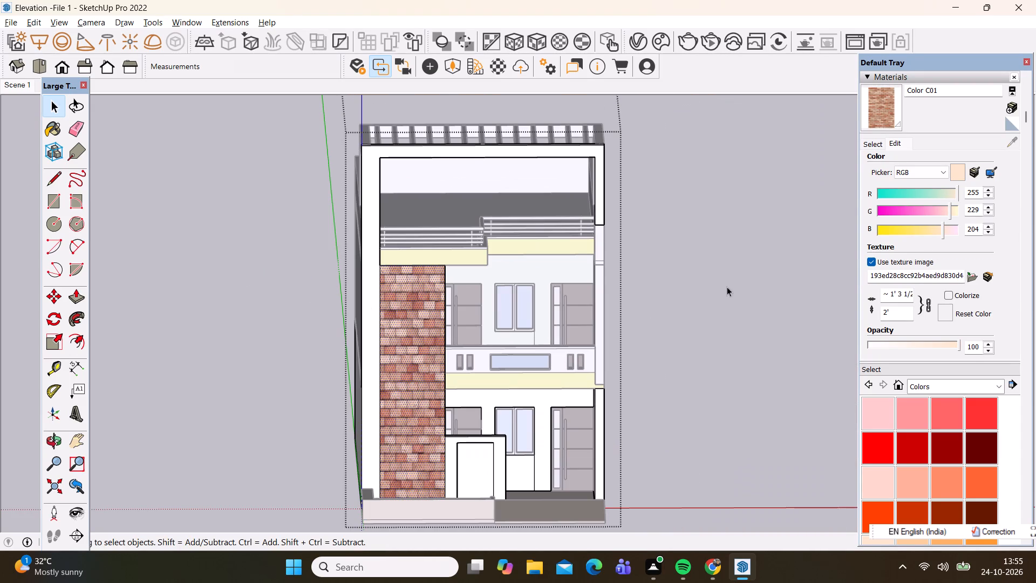
click(718, 278)
scroll(549, 374, up, 3)
scroll(353, 459, up, 3)
scroll(493, 333, down, 2)
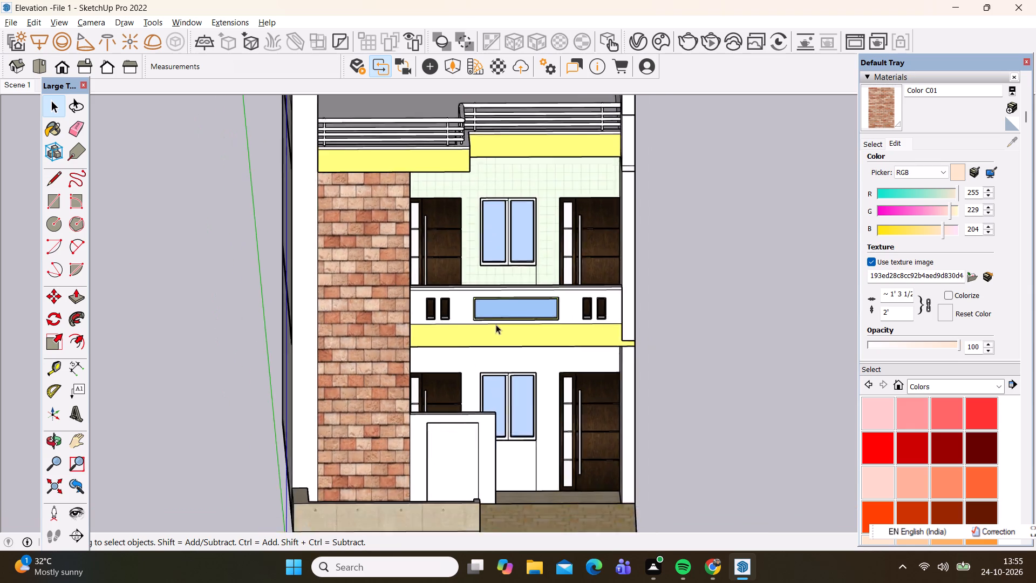
scroll(496, 324, down, 5)
scroll(454, 456, down, 1)
middle_drag(454, 443, 458, 324)
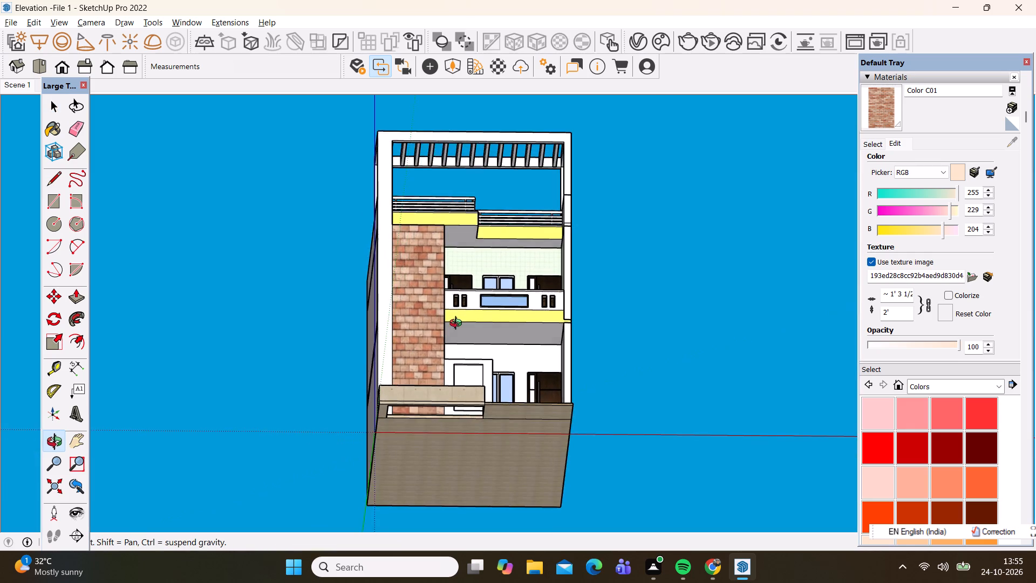
middle_drag(458, 324, 453, 537)
scroll(432, 500, up, 3)
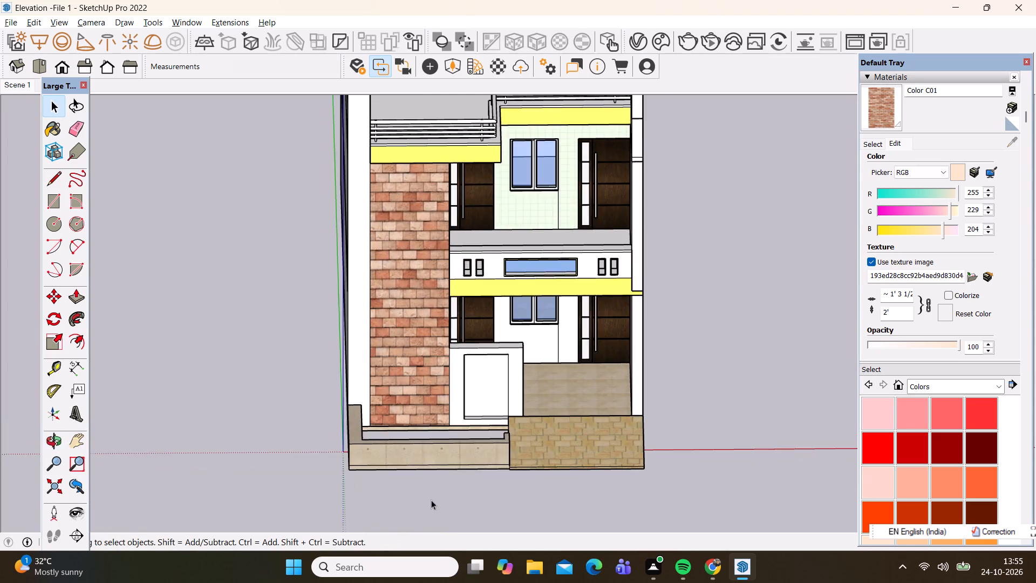
scroll(431, 500, up, 12)
scroll(438, 333, up, 4)
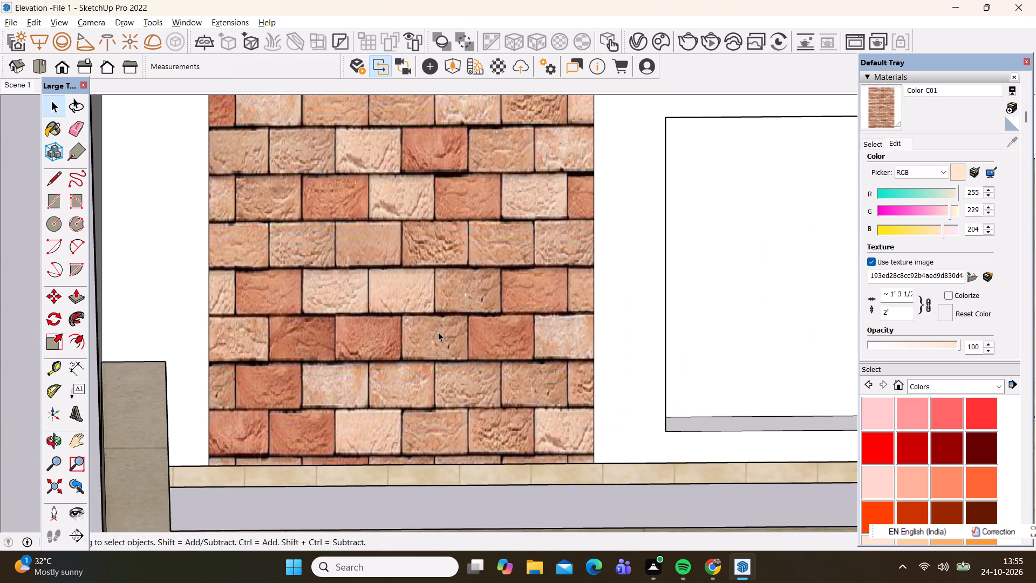
scroll(357, 363, down, 6)
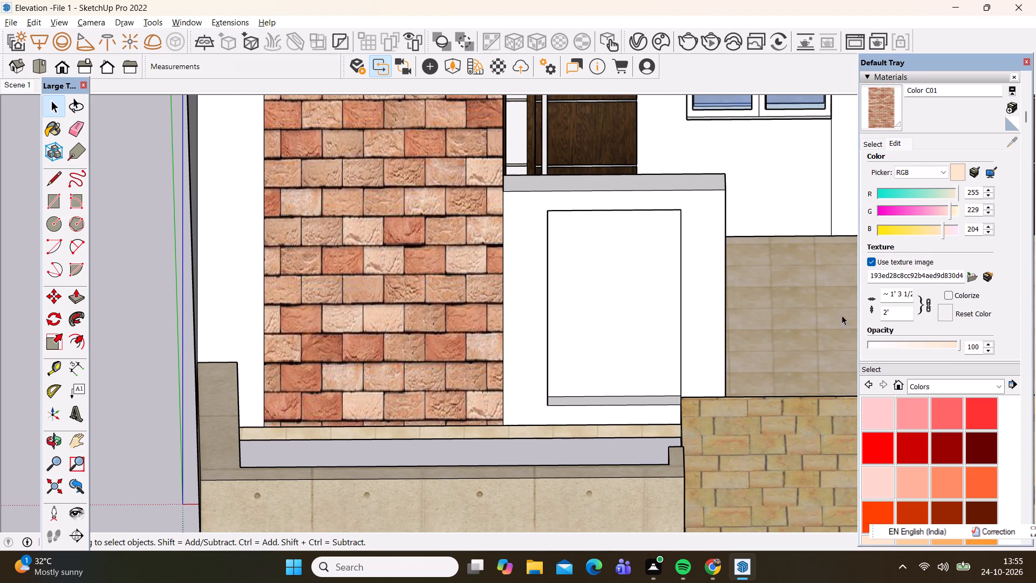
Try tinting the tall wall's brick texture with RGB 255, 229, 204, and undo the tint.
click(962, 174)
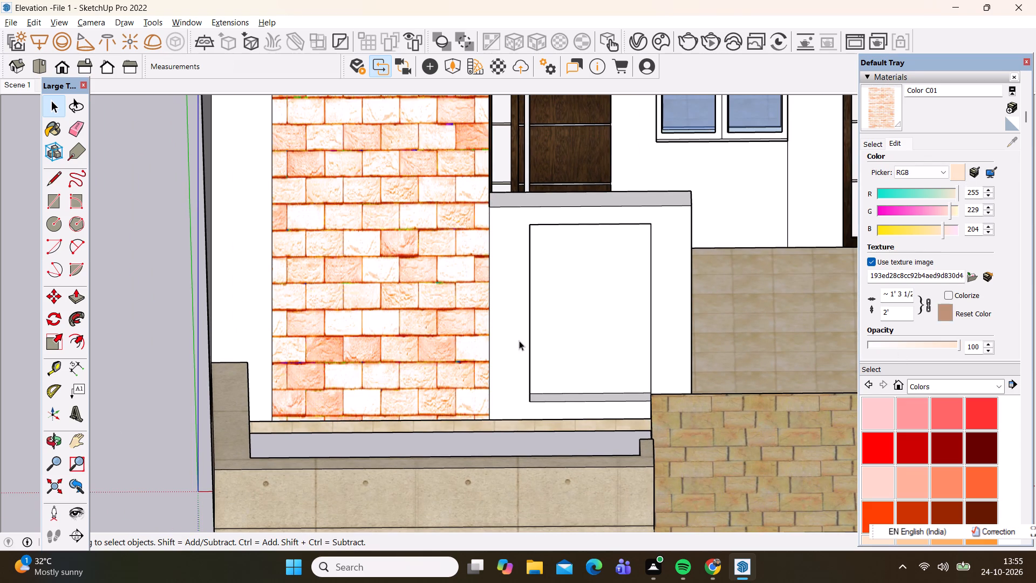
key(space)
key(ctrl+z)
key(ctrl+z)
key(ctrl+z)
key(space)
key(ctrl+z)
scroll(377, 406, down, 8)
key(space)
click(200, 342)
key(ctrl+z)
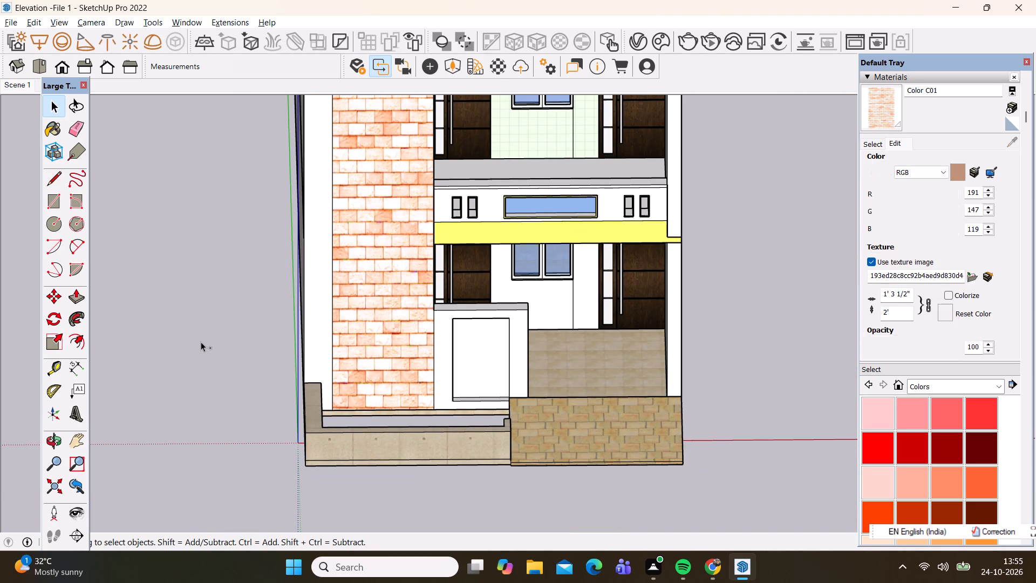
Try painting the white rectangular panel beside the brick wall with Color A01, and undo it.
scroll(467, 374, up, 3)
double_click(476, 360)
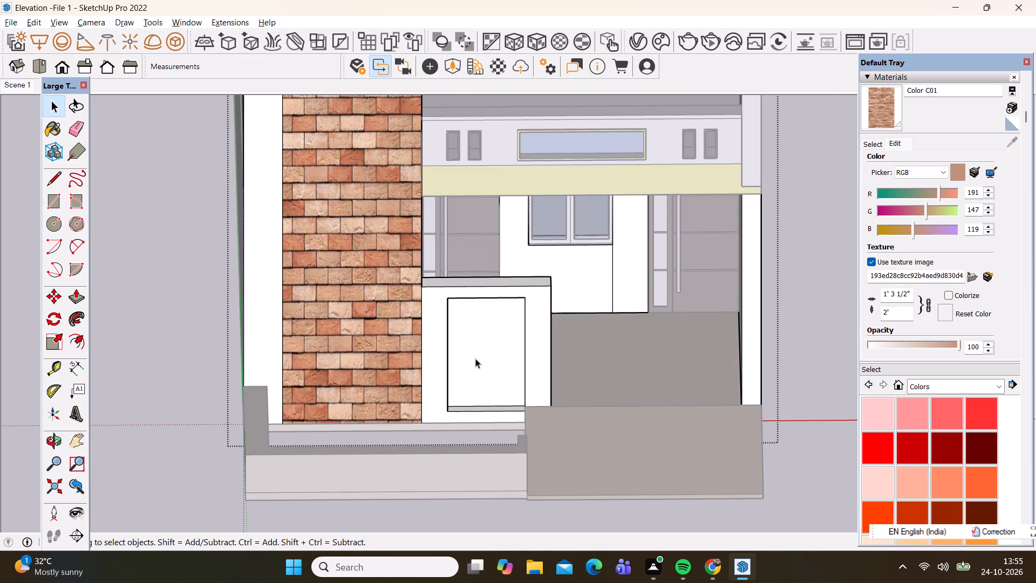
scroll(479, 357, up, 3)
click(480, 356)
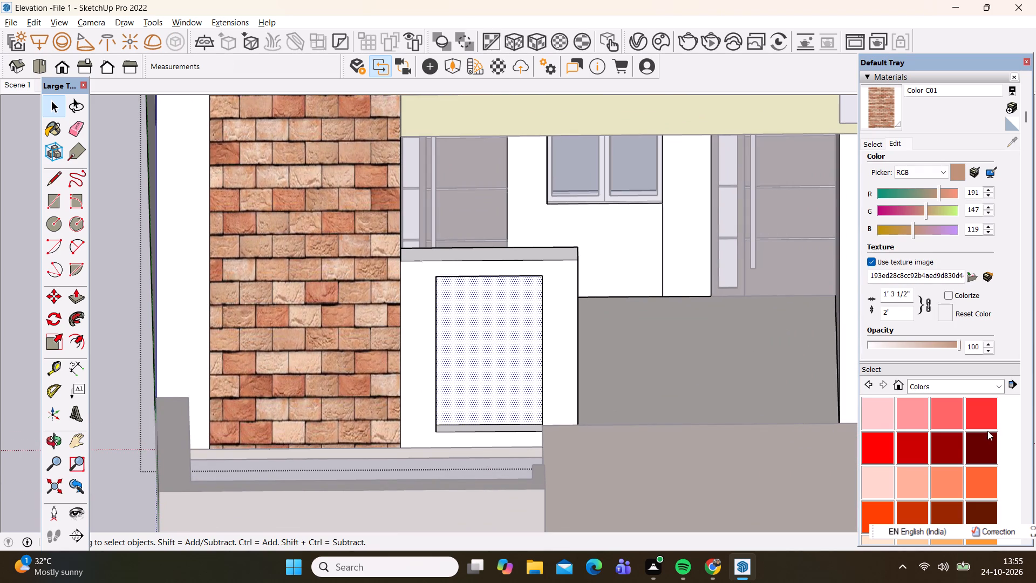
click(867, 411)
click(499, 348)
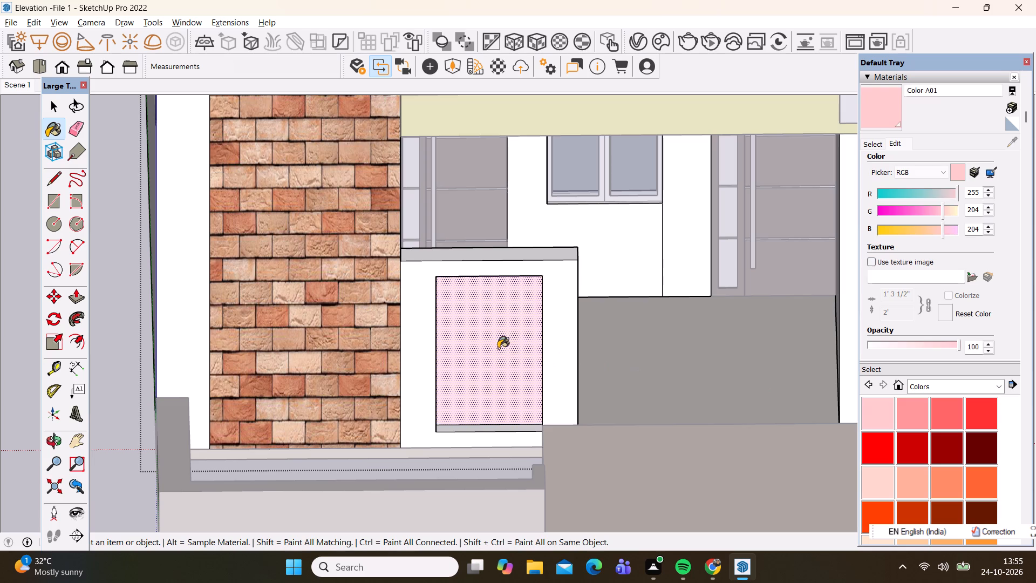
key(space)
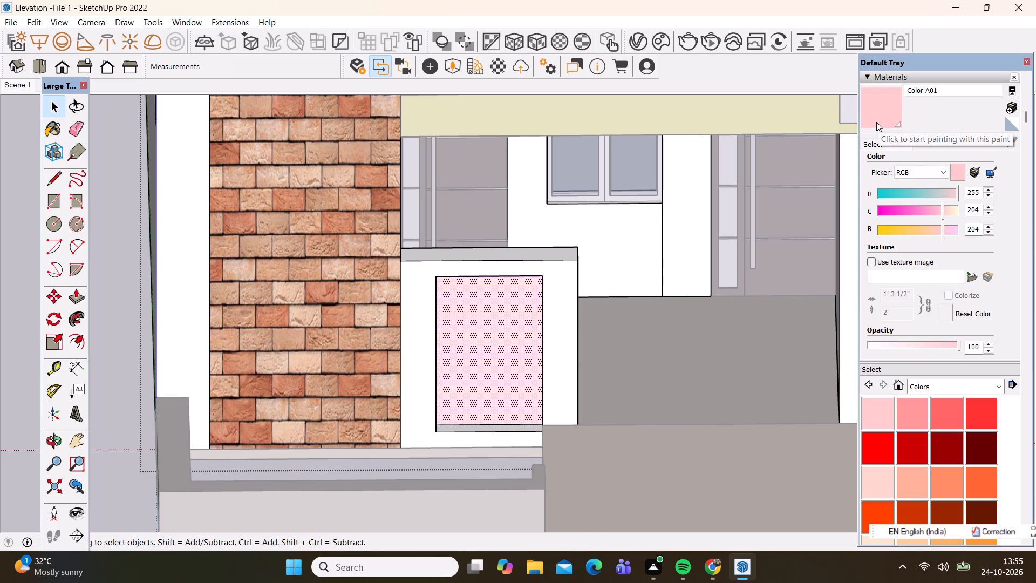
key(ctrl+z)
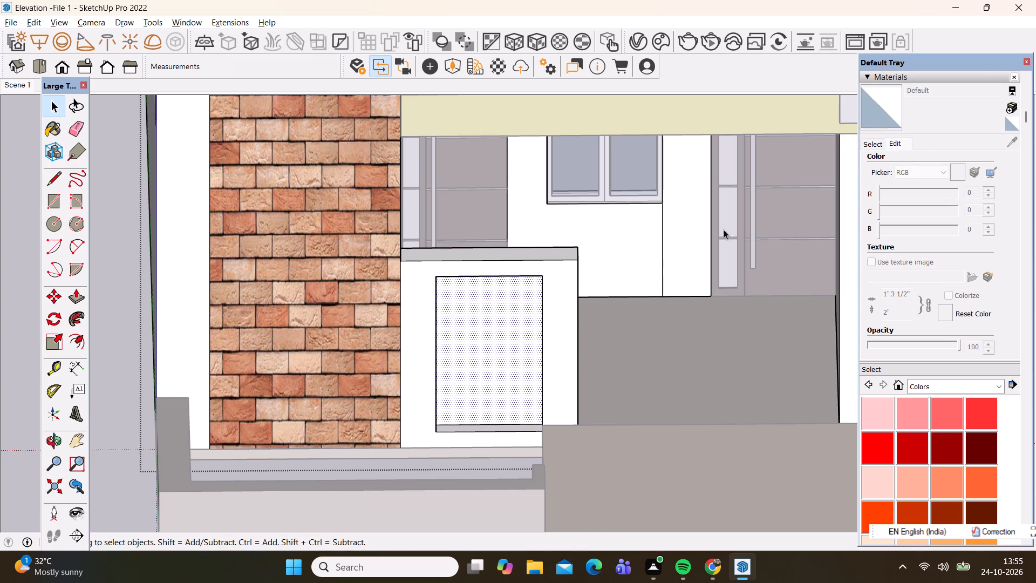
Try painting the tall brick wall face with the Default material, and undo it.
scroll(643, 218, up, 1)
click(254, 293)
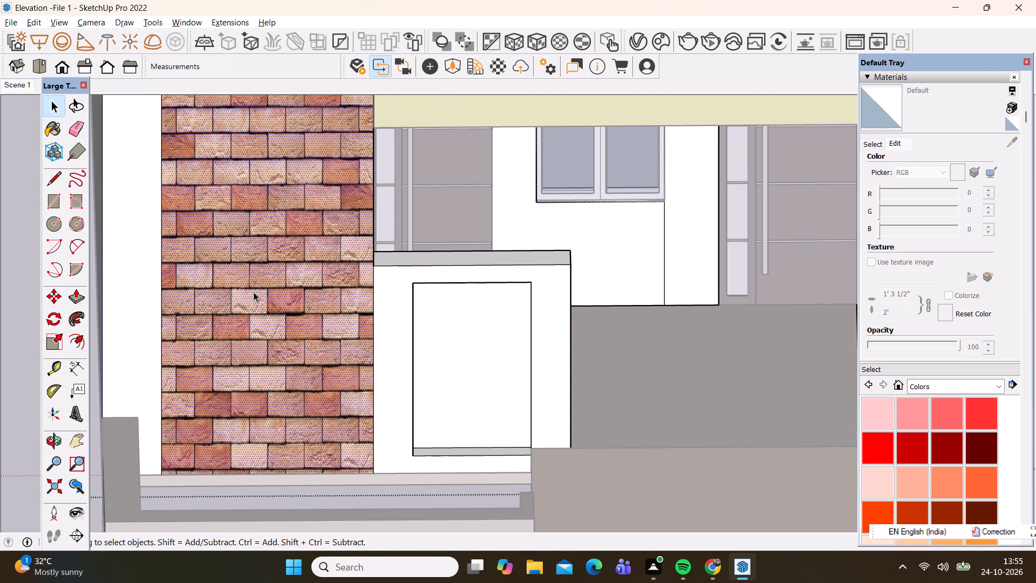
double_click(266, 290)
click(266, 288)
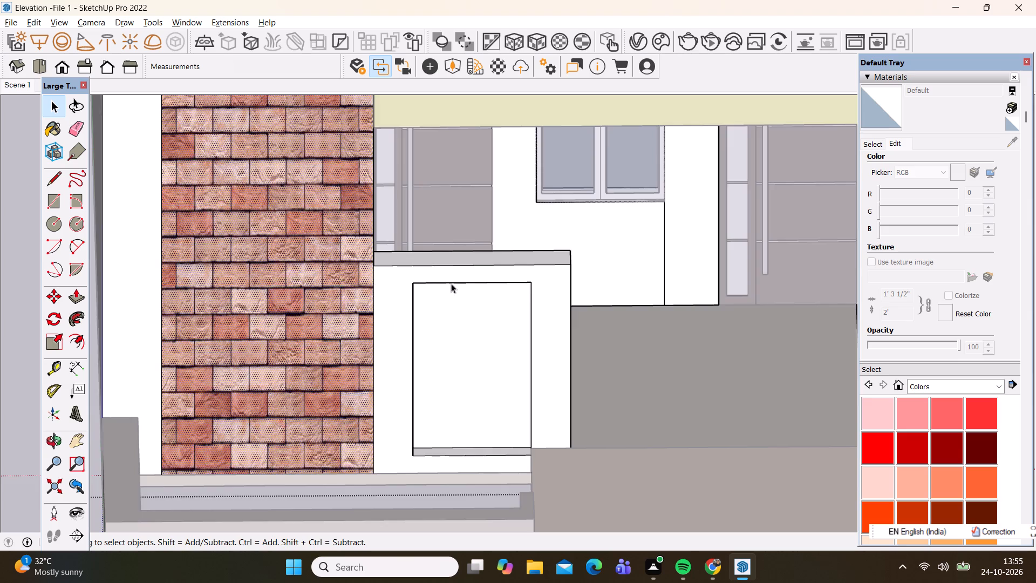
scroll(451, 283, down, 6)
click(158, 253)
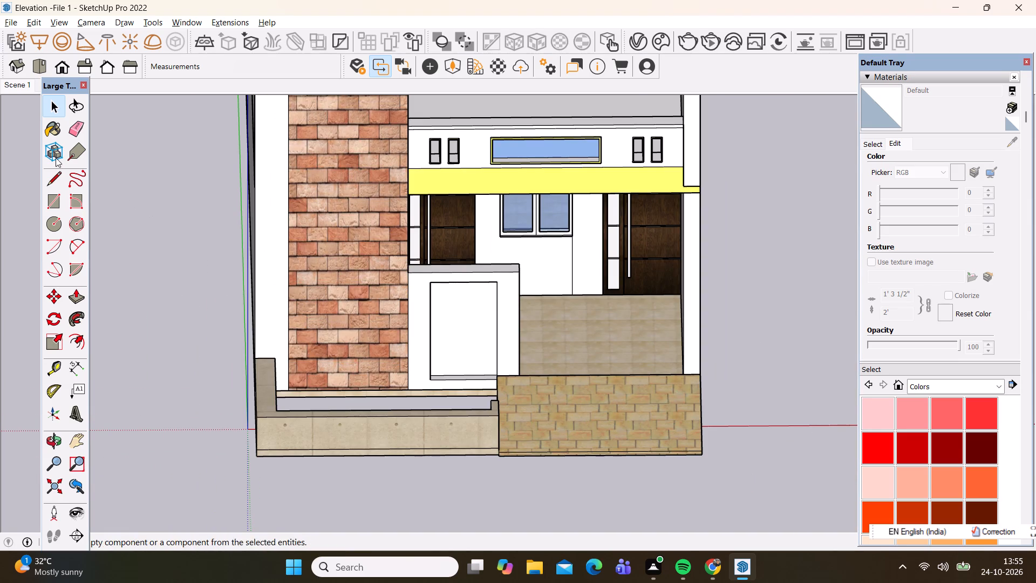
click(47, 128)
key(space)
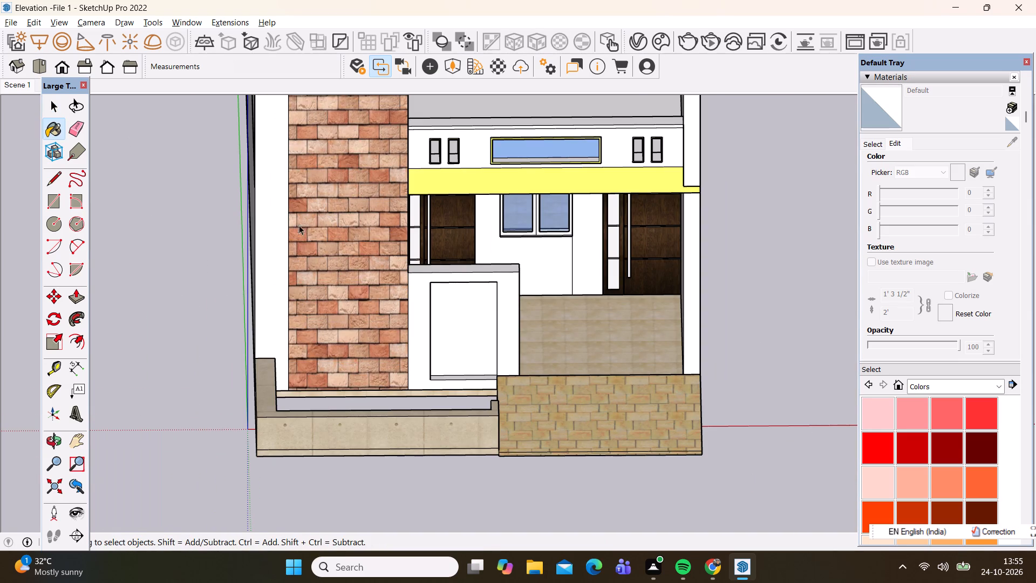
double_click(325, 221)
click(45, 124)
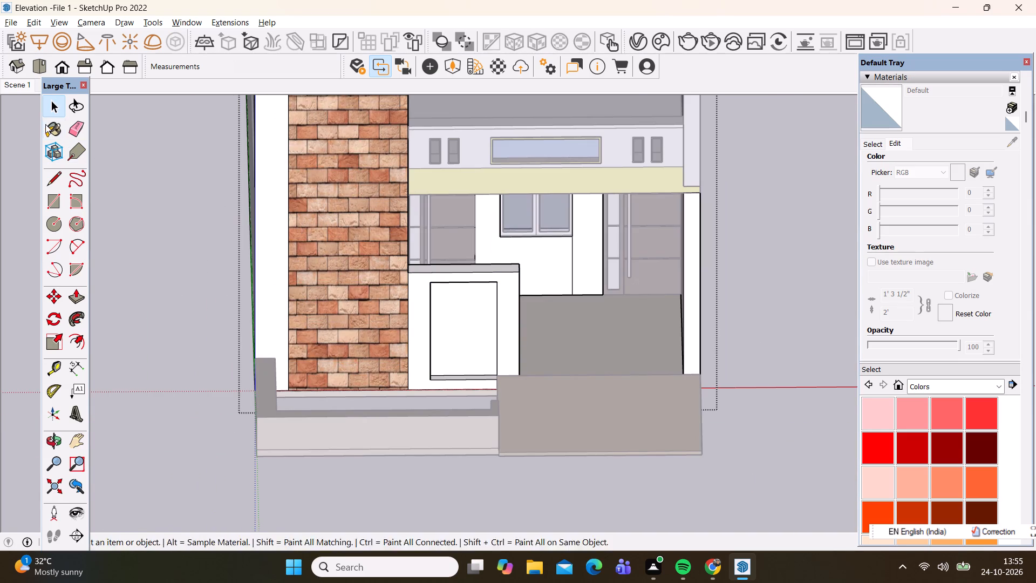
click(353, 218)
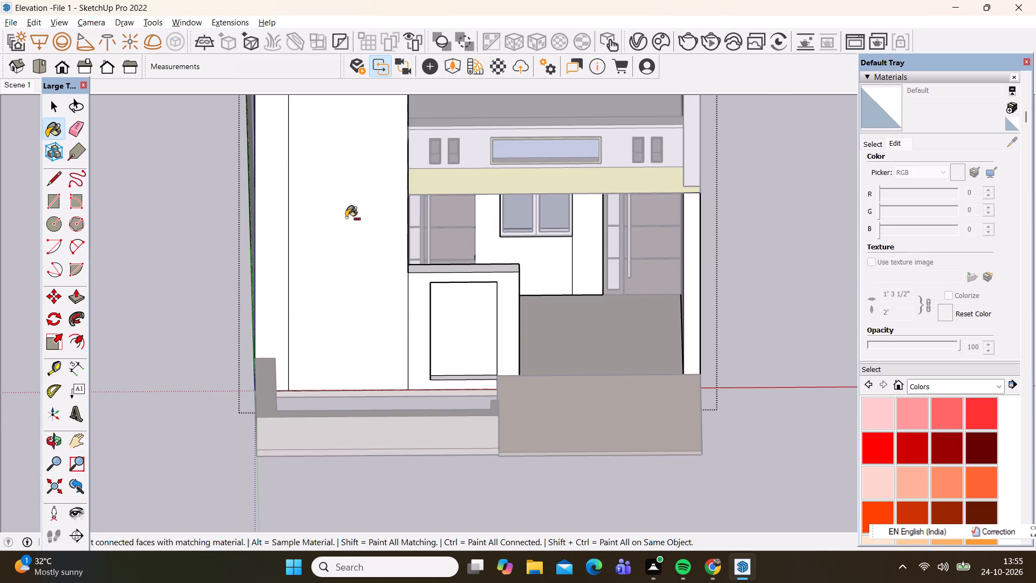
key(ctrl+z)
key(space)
Paint the white rectangular panel face beside the tall brick wall with Color A01.
scroll(520, 348, up, 5)
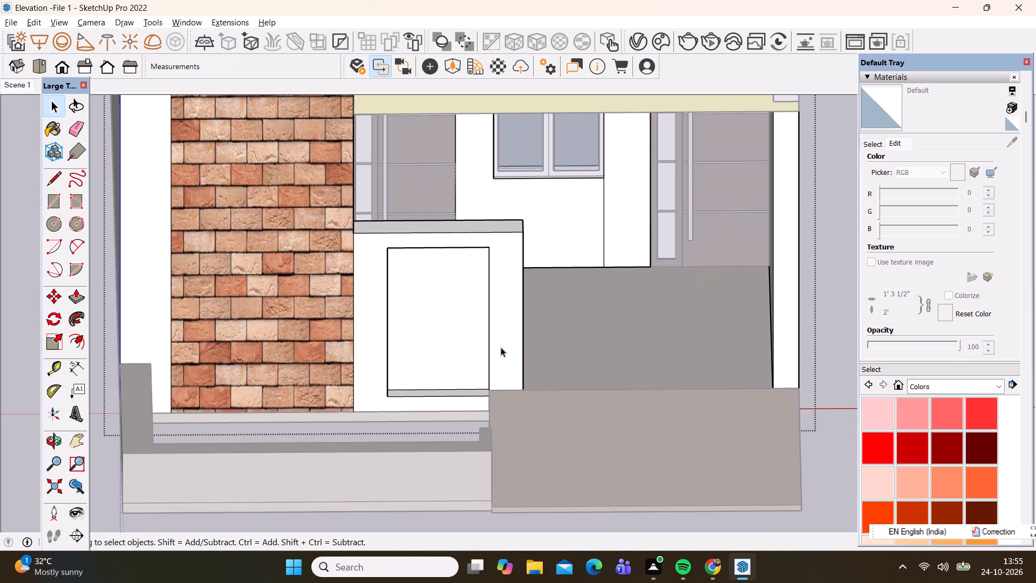
double_click(454, 314)
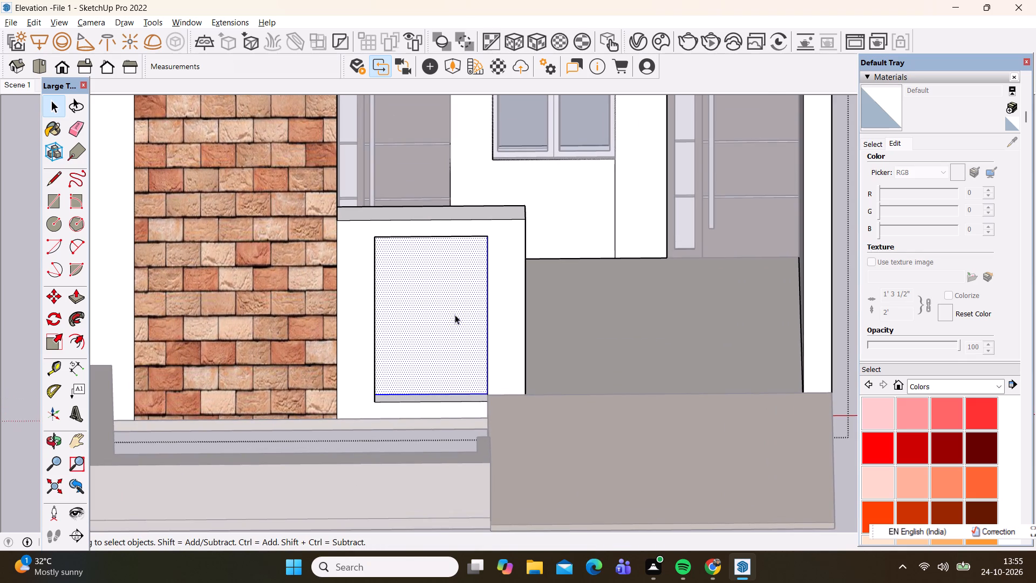
click(881, 414)
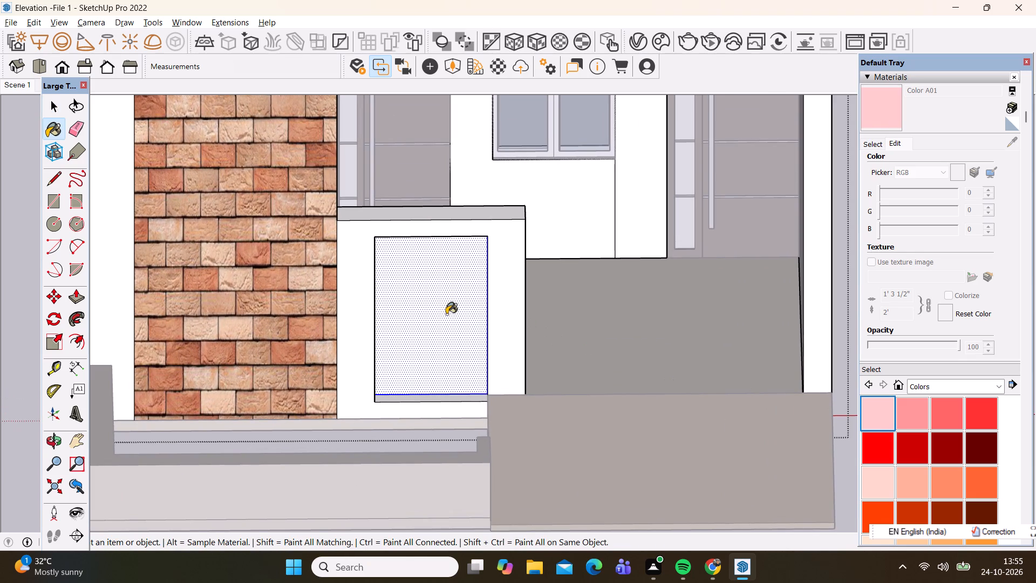
click(446, 314)
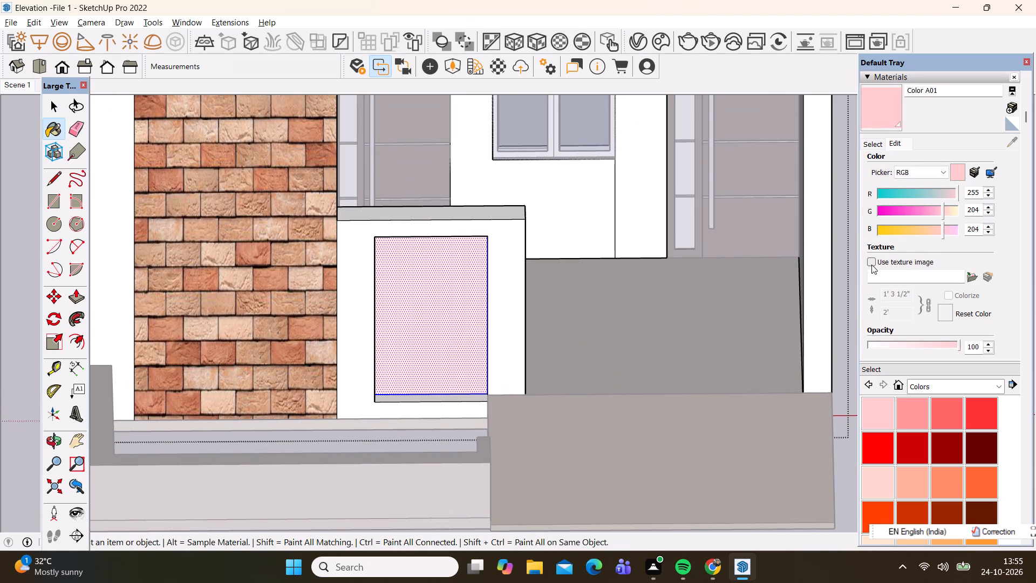
Give Color A01 the brick image 193ed28c8cc92b4aed9d830d4eb2dad0 as its texture.
click(871, 261)
click(520, 236)
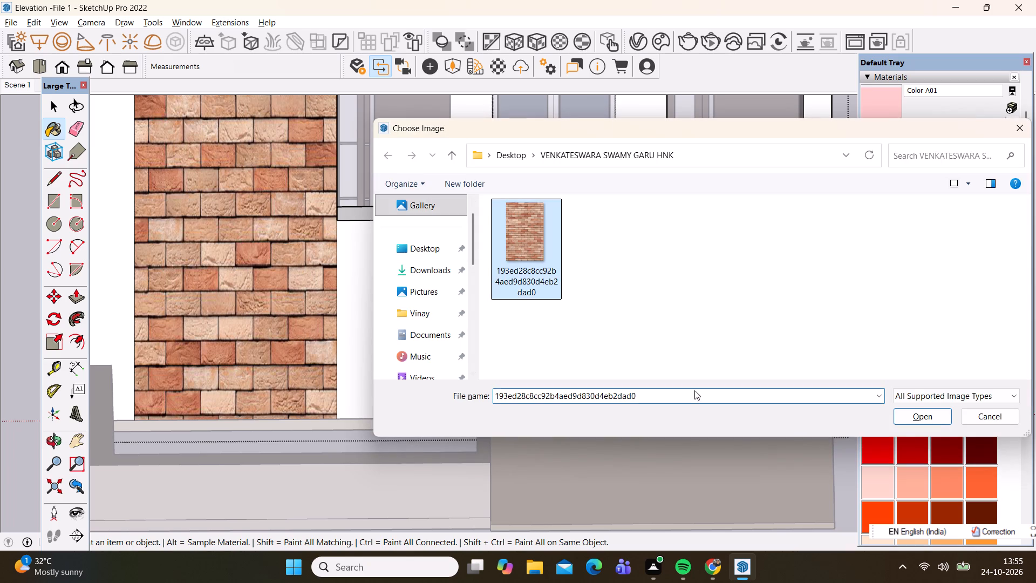
click(926, 415)
Open the panel face's brick texture for positioning and move its origin to the panel's lower-left corner.
scroll(385, 390, up, 2)
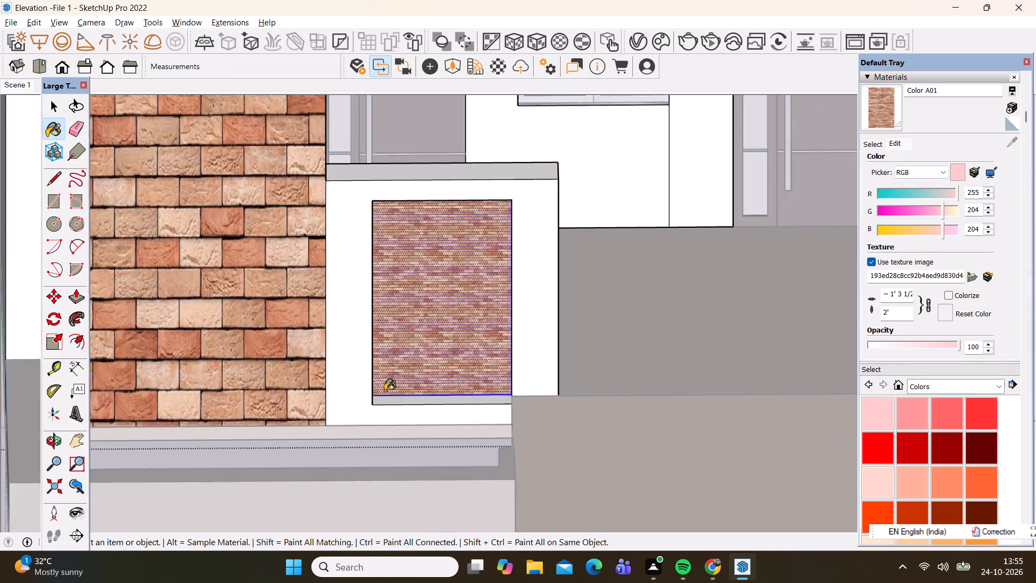
scroll(385, 391, up, 5)
key(space)
right_click(388, 354)
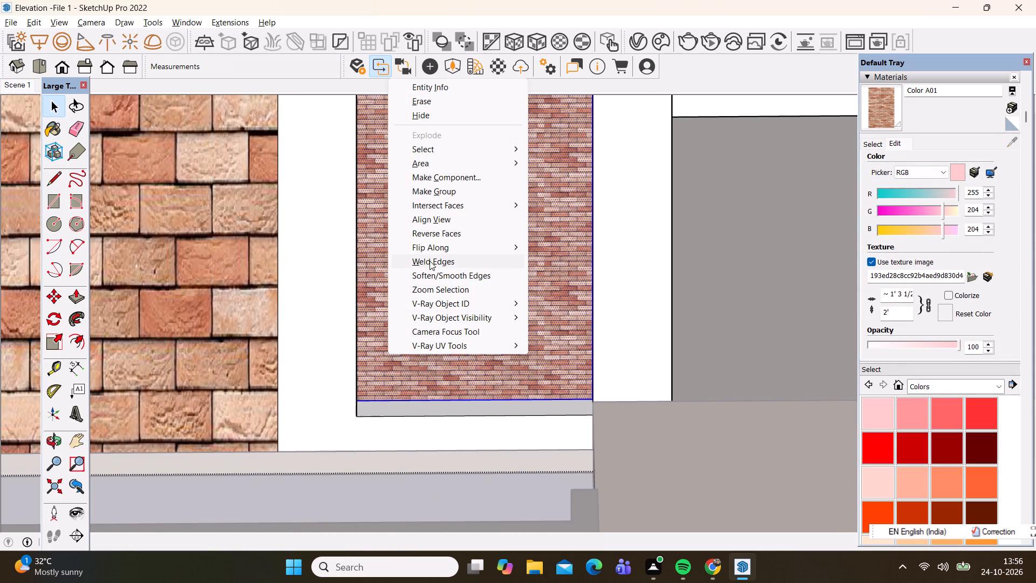
double_click(377, 284)
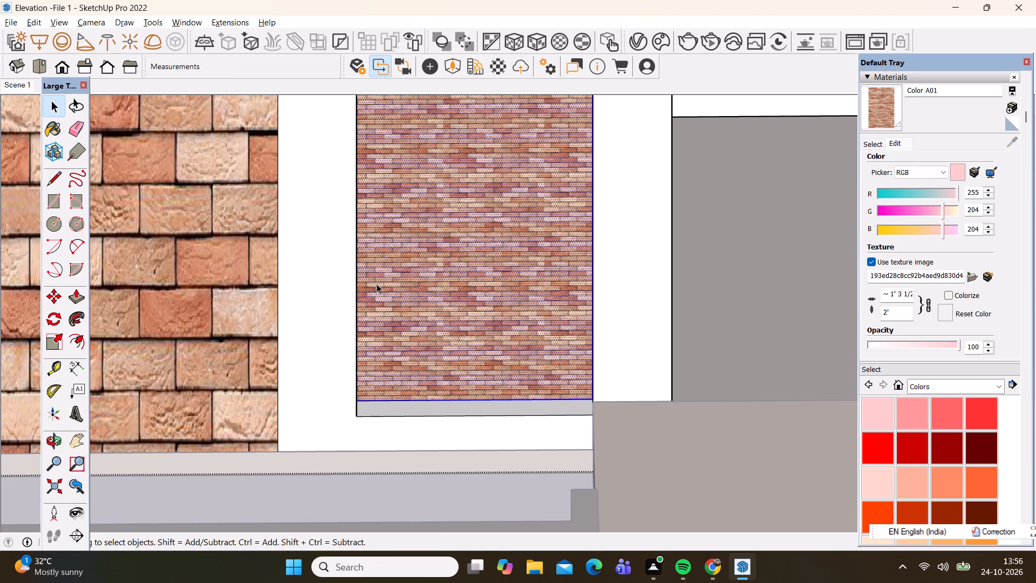
click(377, 284)
double_click(378, 284)
right_click(381, 285)
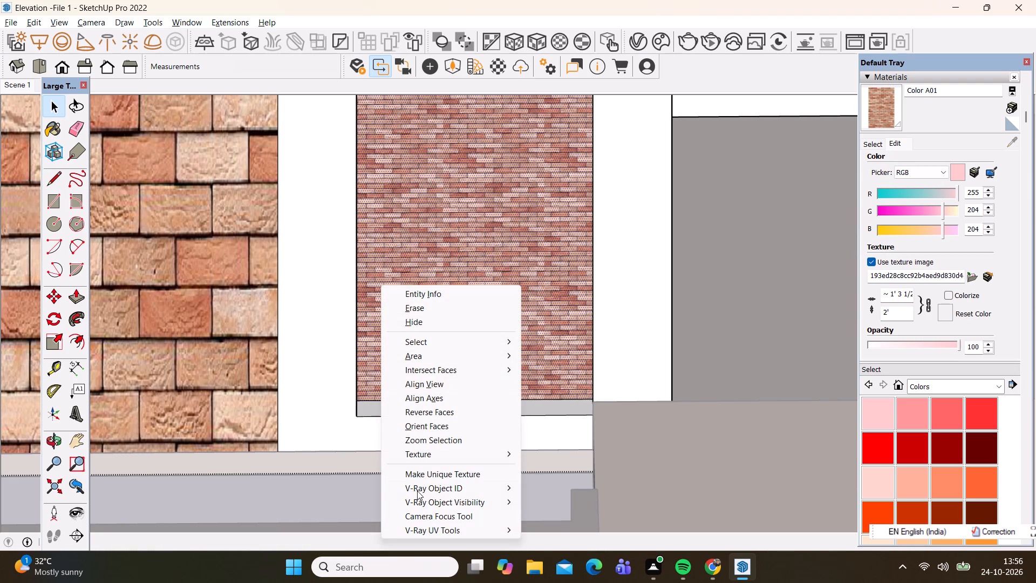
click(581, 453)
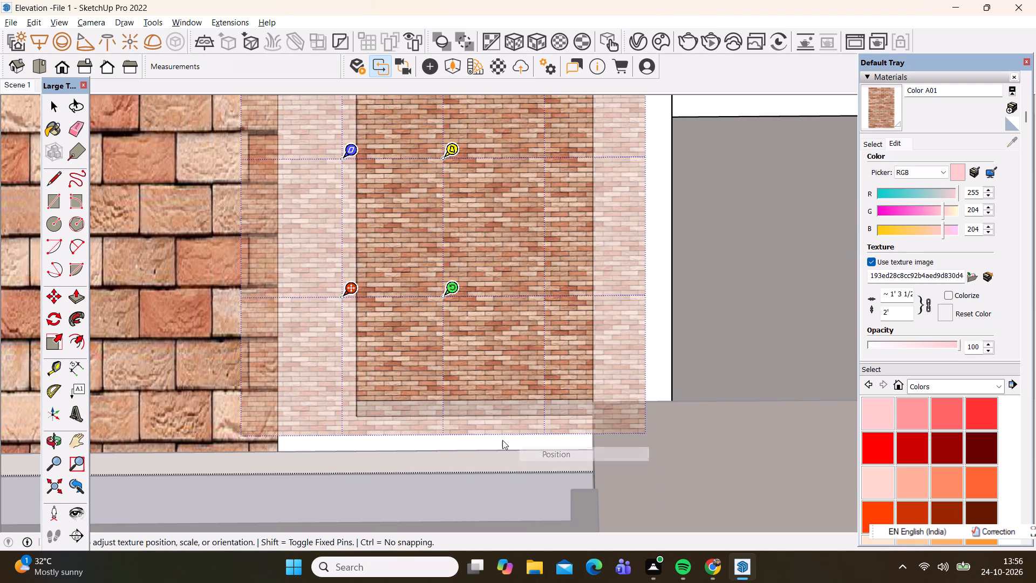
drag(351, 293, 391, 401)
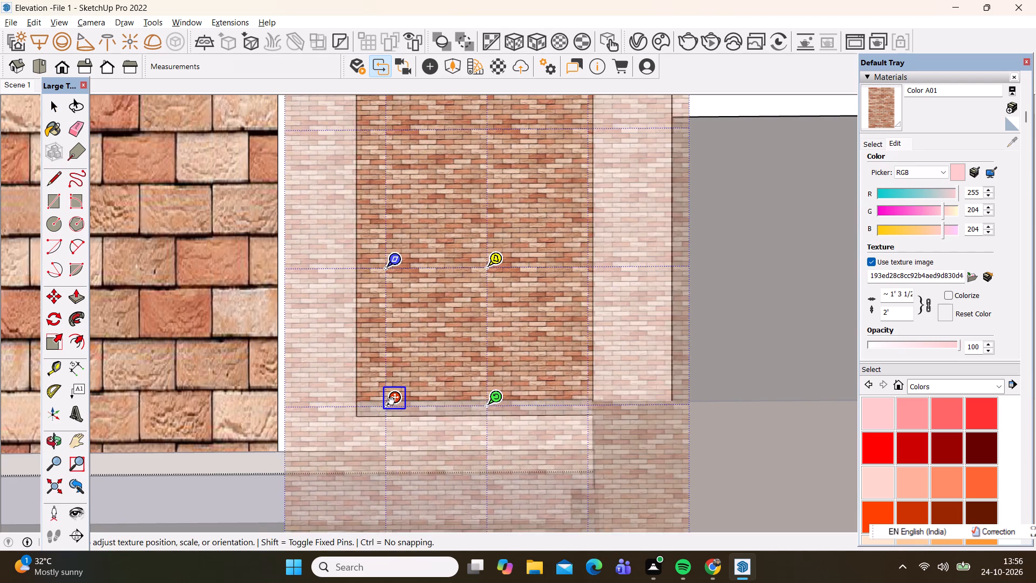
drag(391, 401, 365, 394)
Scale the brick texture, keeping it level, so one tile spans the full width of the panel.
drag(472, 390, 595, 395)
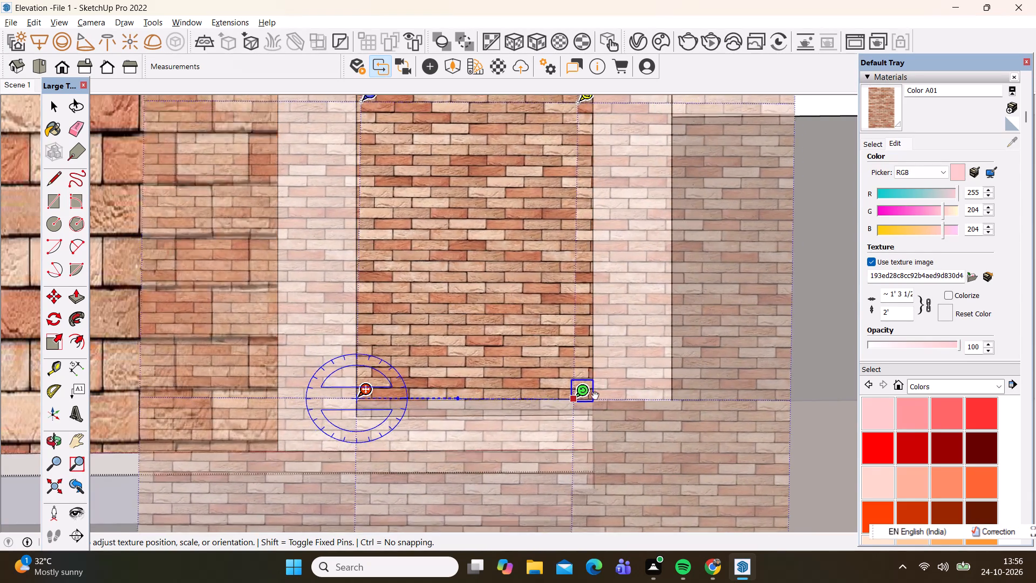
drag(595, 395, 603, 399)
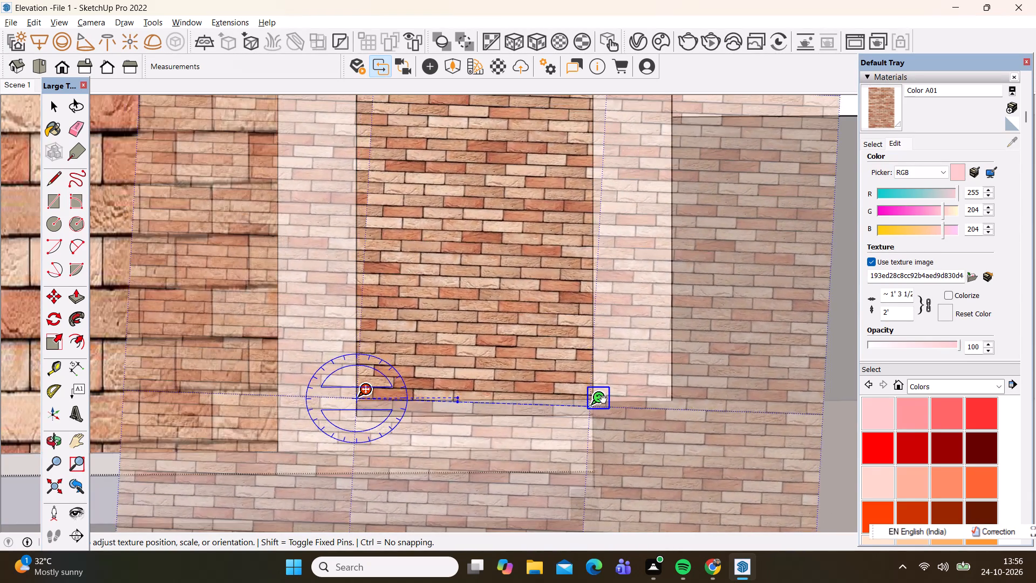
drag(603, 399, 604, 395)
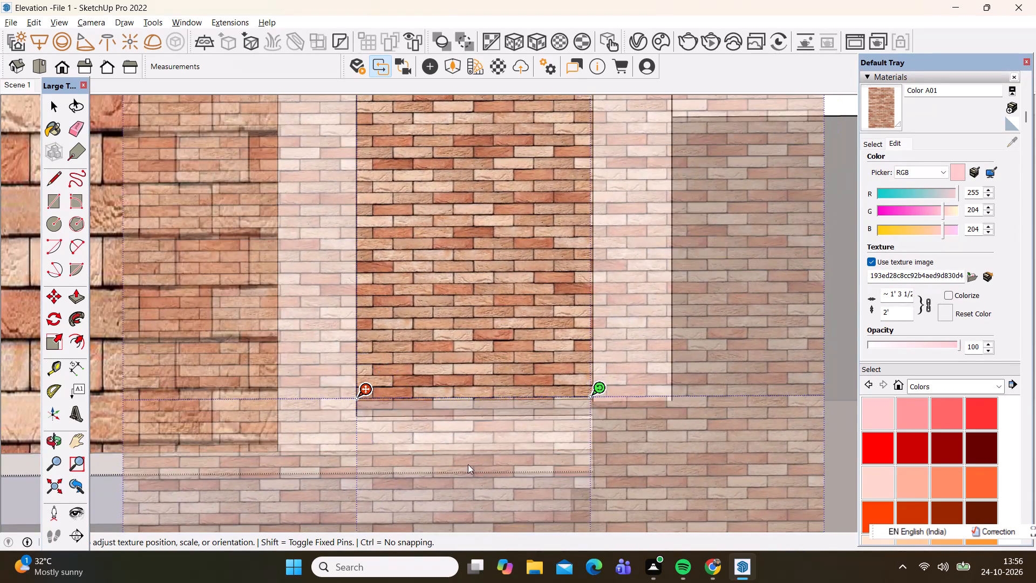
Stretch the brick texture vertically so one tile reaches the panel's top edge.
scroll(468, 466, down, 5)
scroll(379, 199, up, 10)
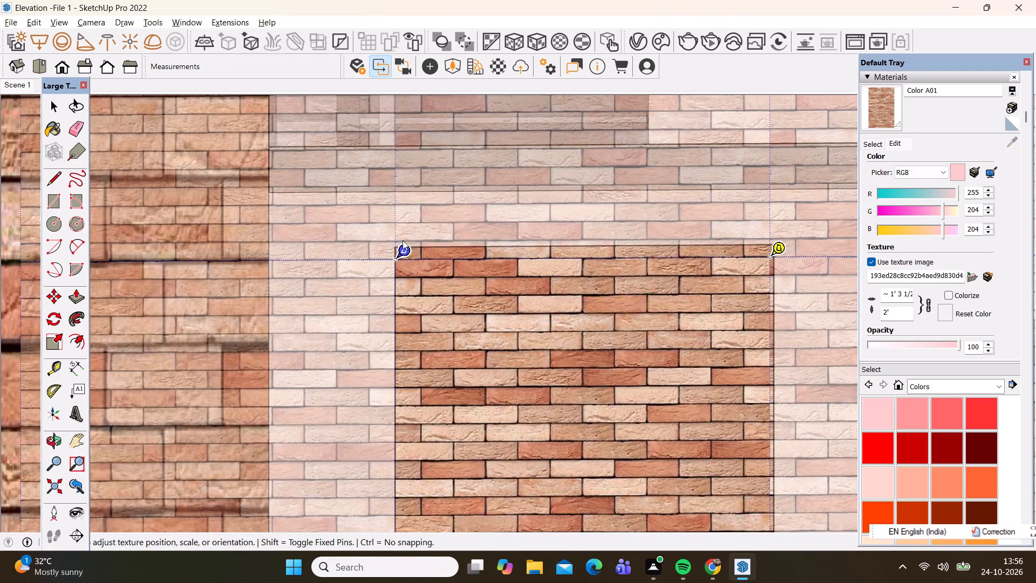
scroll(406, 254, up, 3)
drag(404, 255, 403, 250)
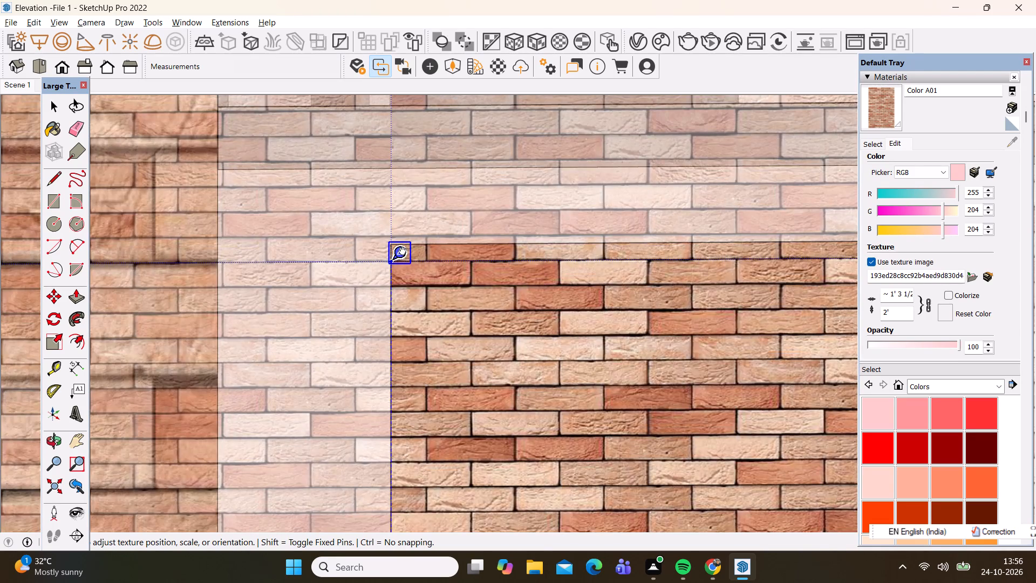
drag(403, 250, 400, 239)
scroll(373, 272, down, 13)
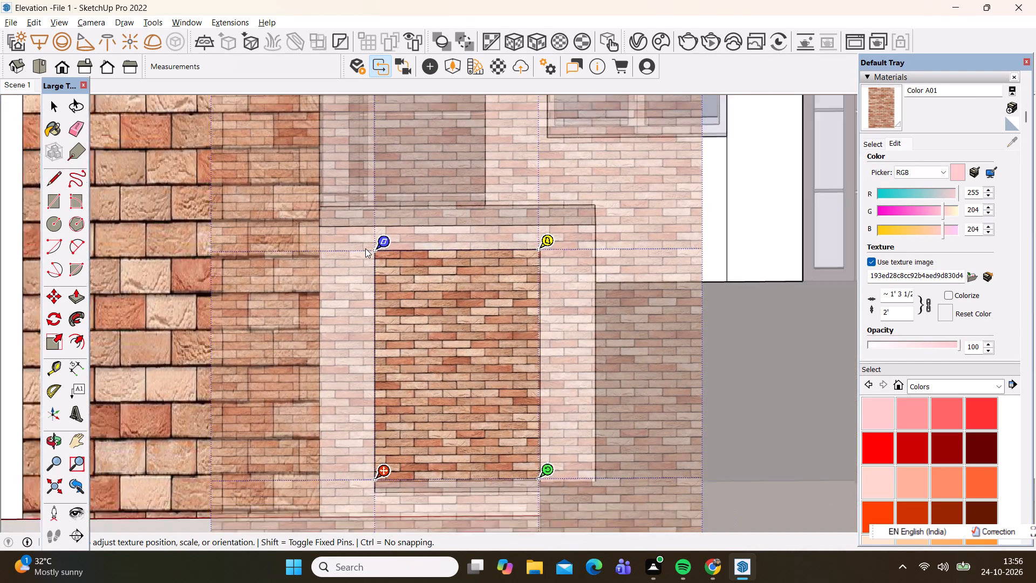
Fine-tune the brick texture's origin at the panel's lower-left corner so a mortar joint meets the bottom edge, and finish positioning.
scroll(365, 248, down, 1)
scroll(381, 496, up, 16)
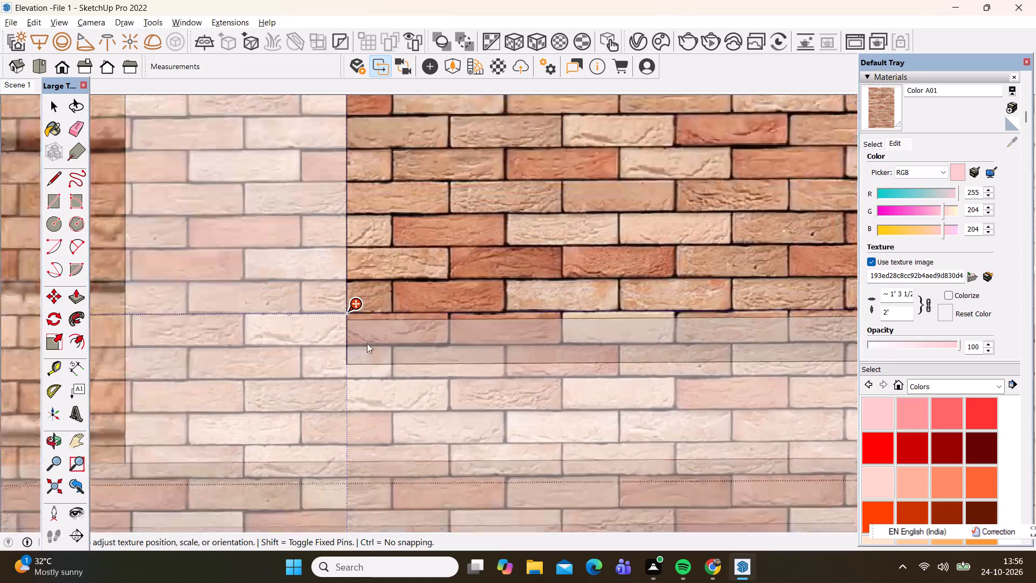
scroll(367, 343, up, 1)
drag(358, 300, 357, 304)
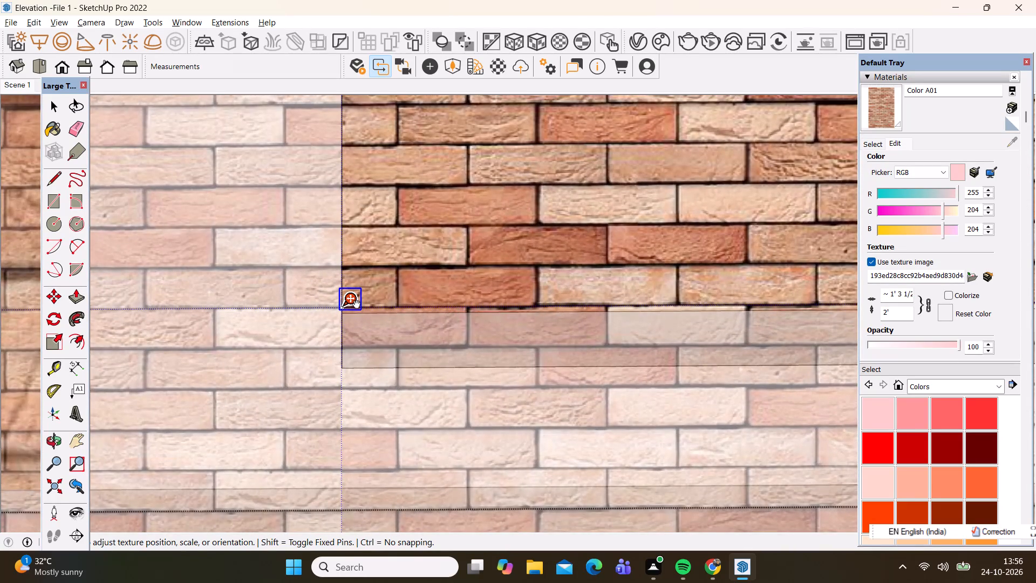
drag(357, 304, 358, 308)
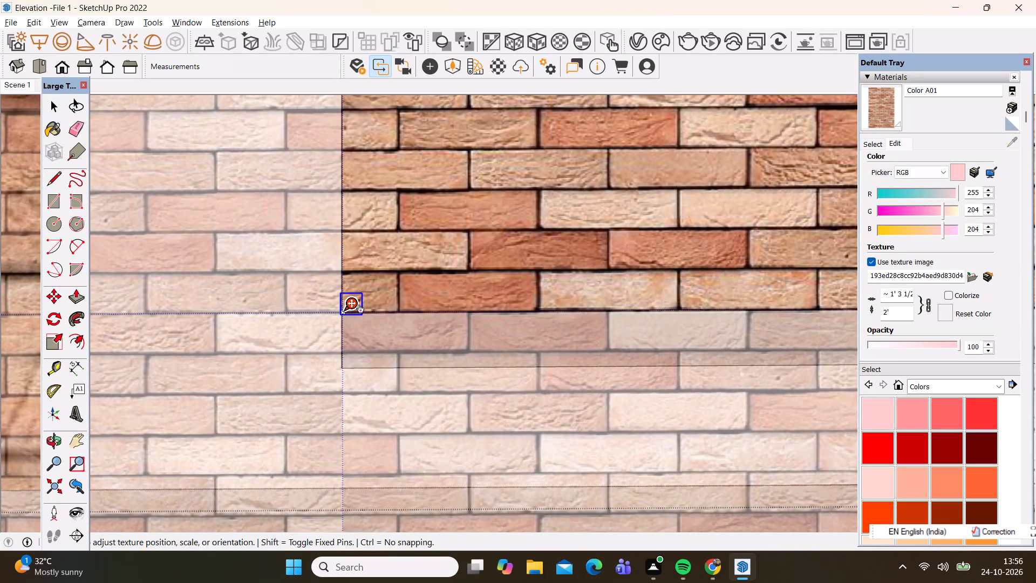
key(space)
scroll(360, 306, down, 14)
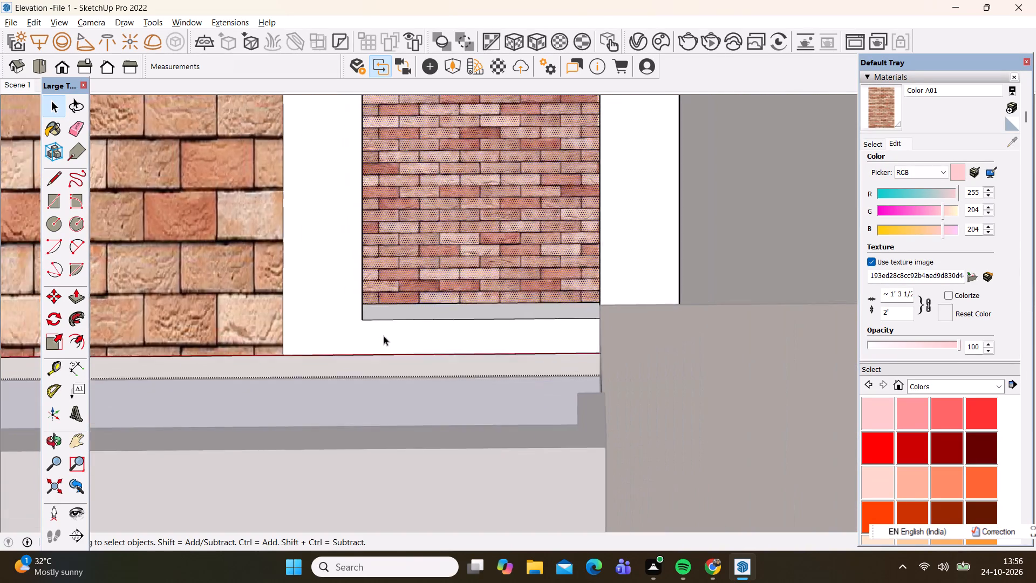
scroll(384, 336, down, 17)
click(138, 323)
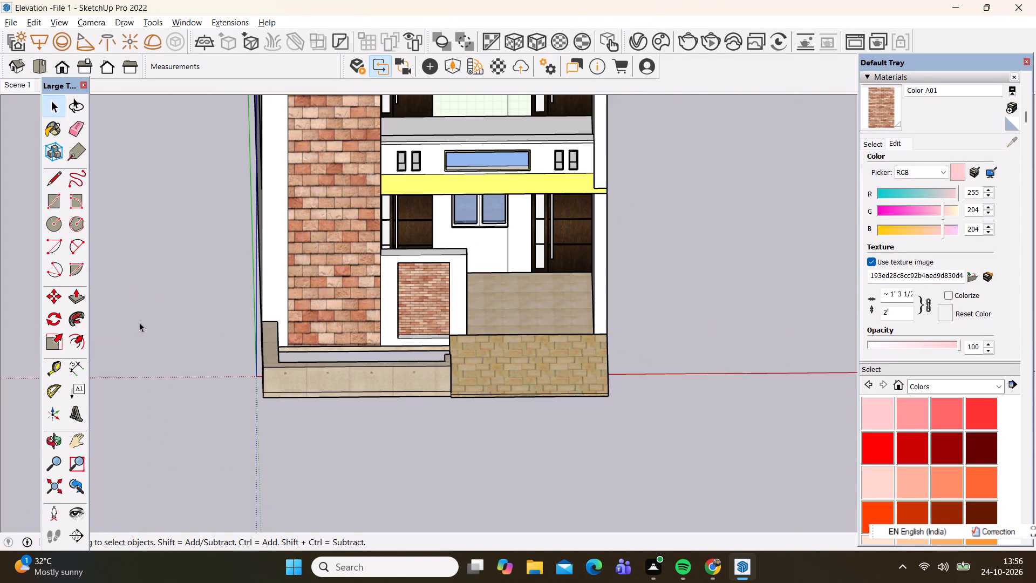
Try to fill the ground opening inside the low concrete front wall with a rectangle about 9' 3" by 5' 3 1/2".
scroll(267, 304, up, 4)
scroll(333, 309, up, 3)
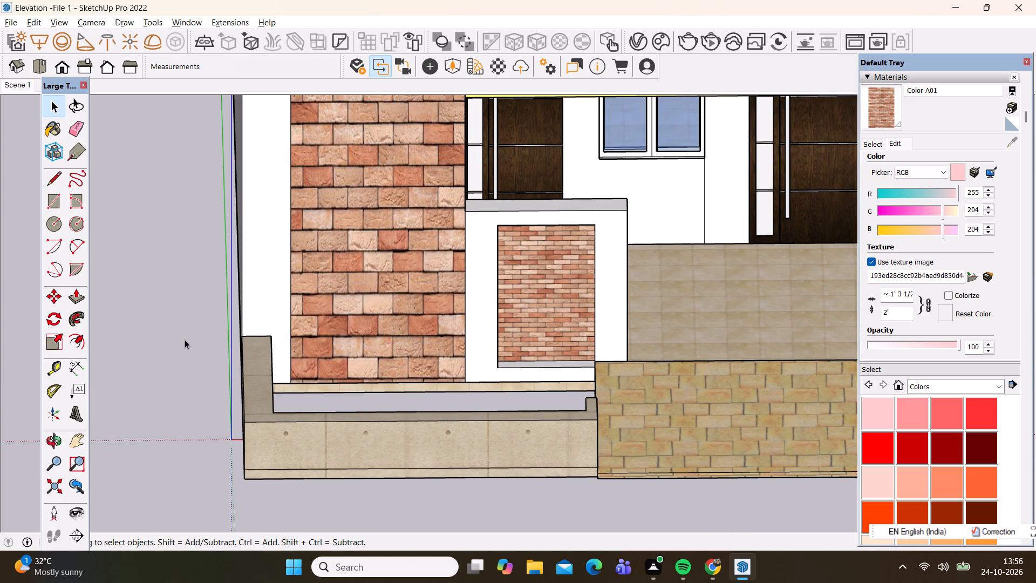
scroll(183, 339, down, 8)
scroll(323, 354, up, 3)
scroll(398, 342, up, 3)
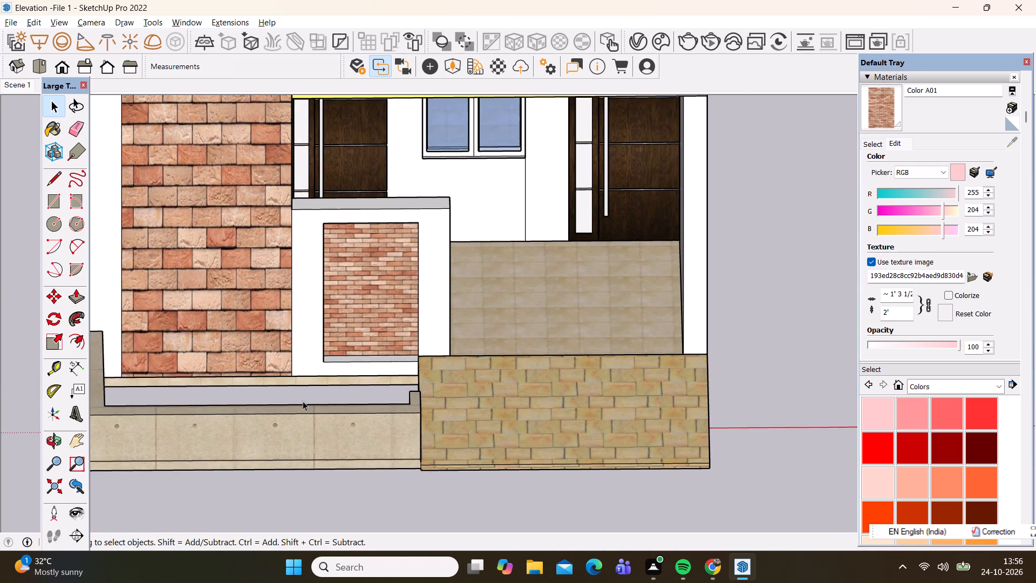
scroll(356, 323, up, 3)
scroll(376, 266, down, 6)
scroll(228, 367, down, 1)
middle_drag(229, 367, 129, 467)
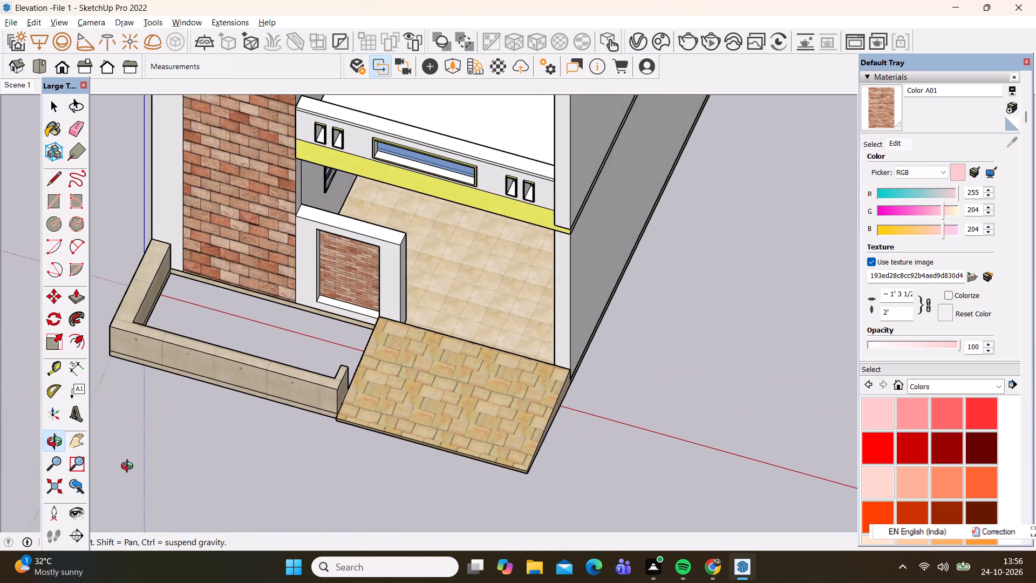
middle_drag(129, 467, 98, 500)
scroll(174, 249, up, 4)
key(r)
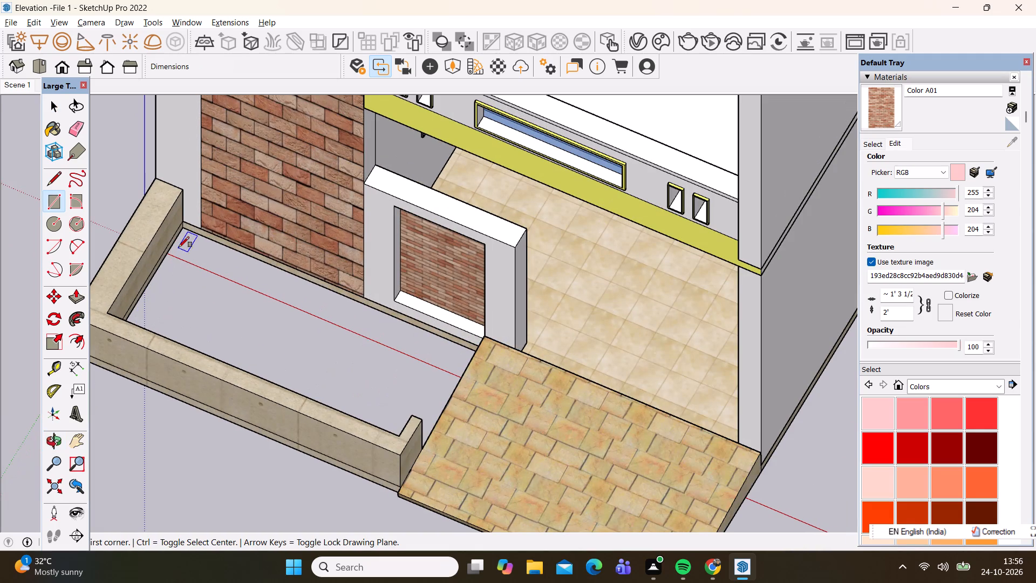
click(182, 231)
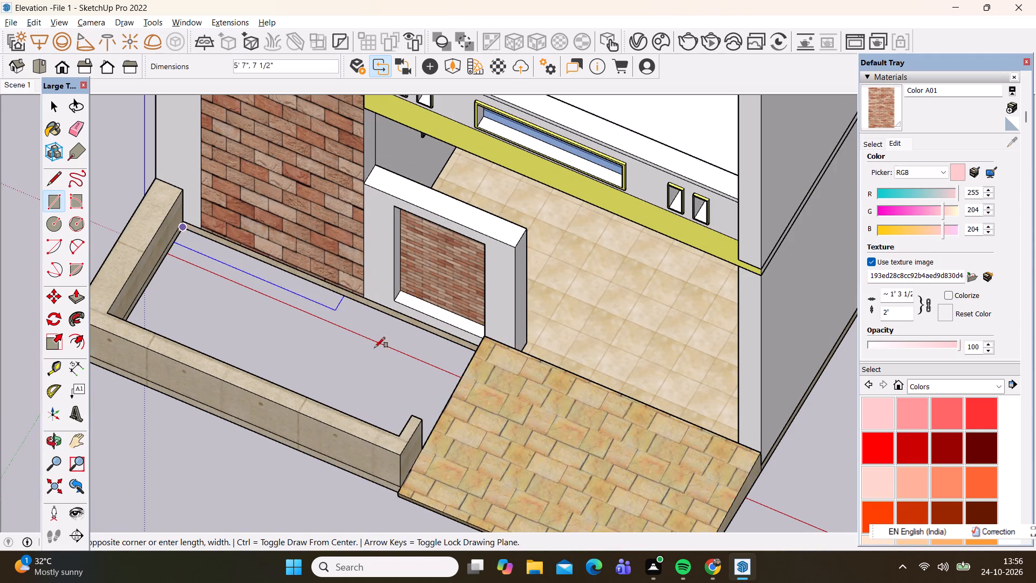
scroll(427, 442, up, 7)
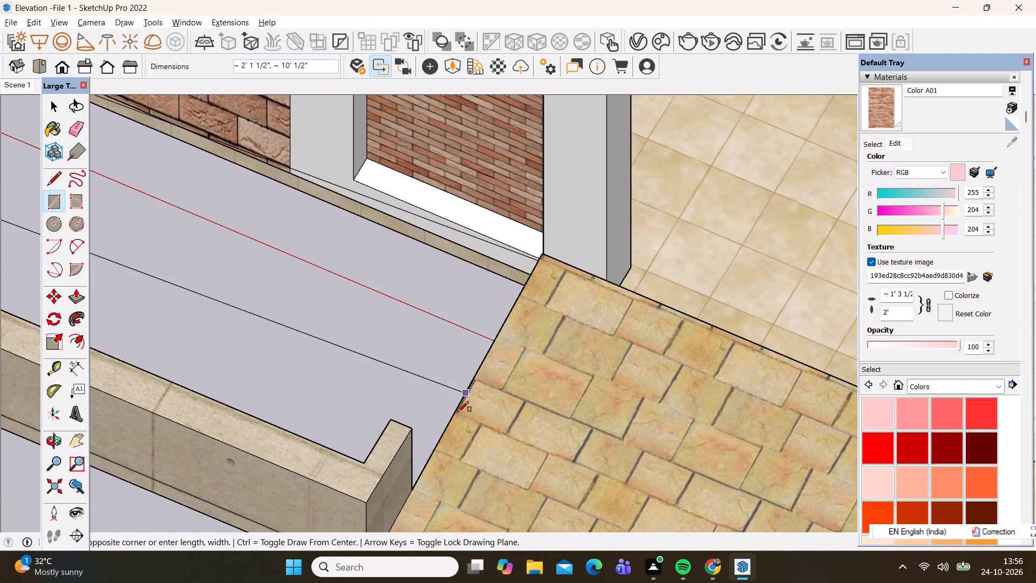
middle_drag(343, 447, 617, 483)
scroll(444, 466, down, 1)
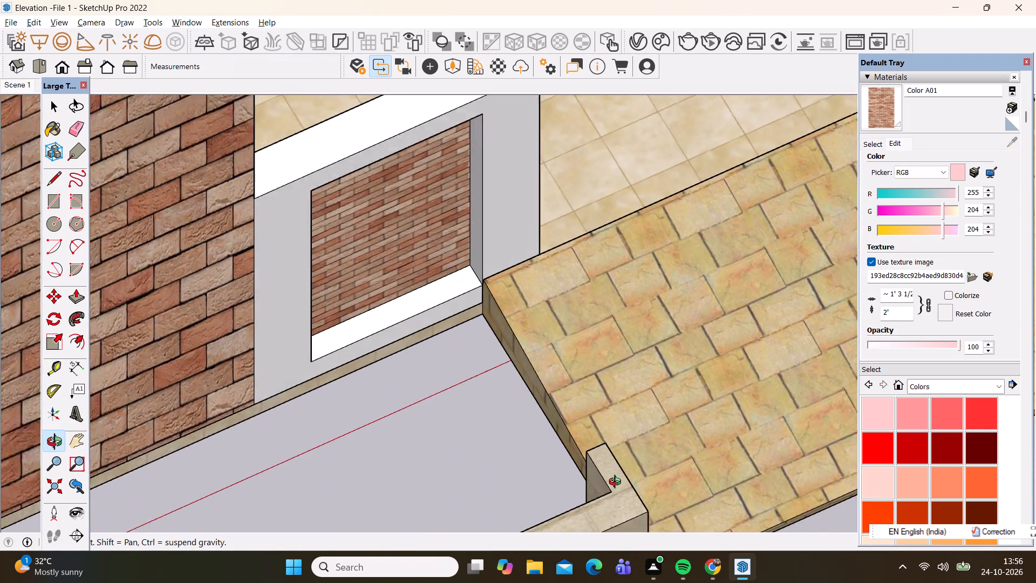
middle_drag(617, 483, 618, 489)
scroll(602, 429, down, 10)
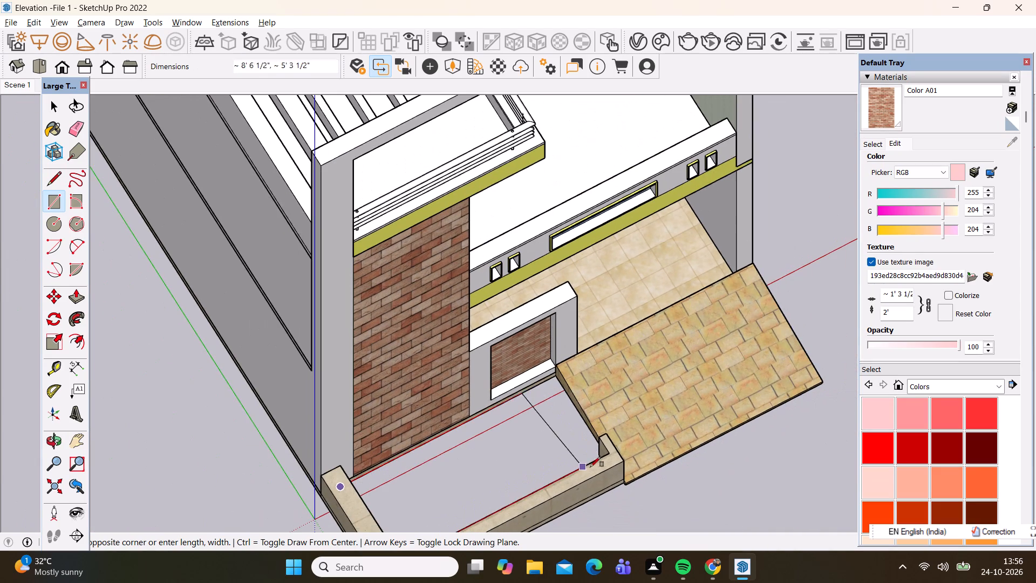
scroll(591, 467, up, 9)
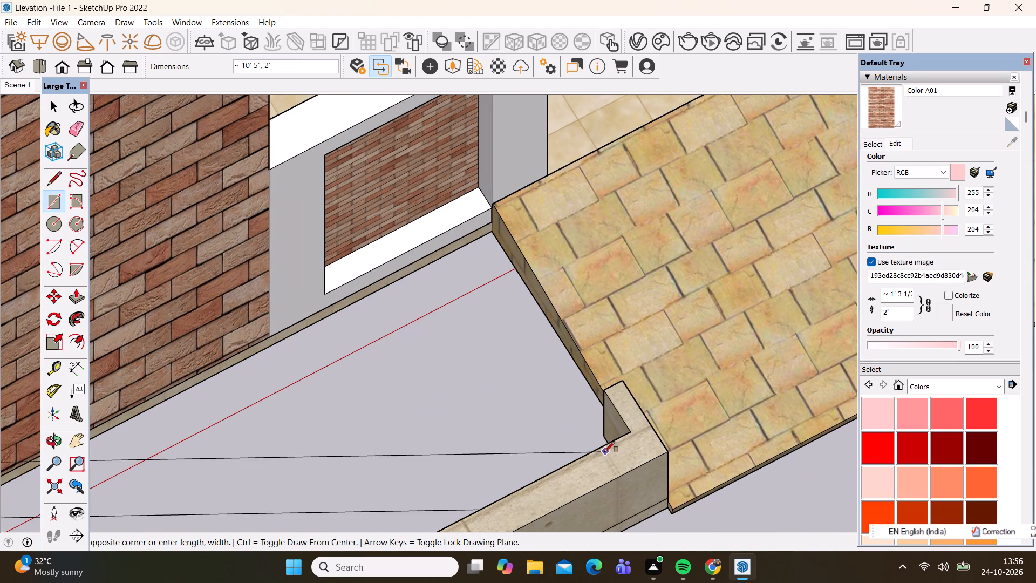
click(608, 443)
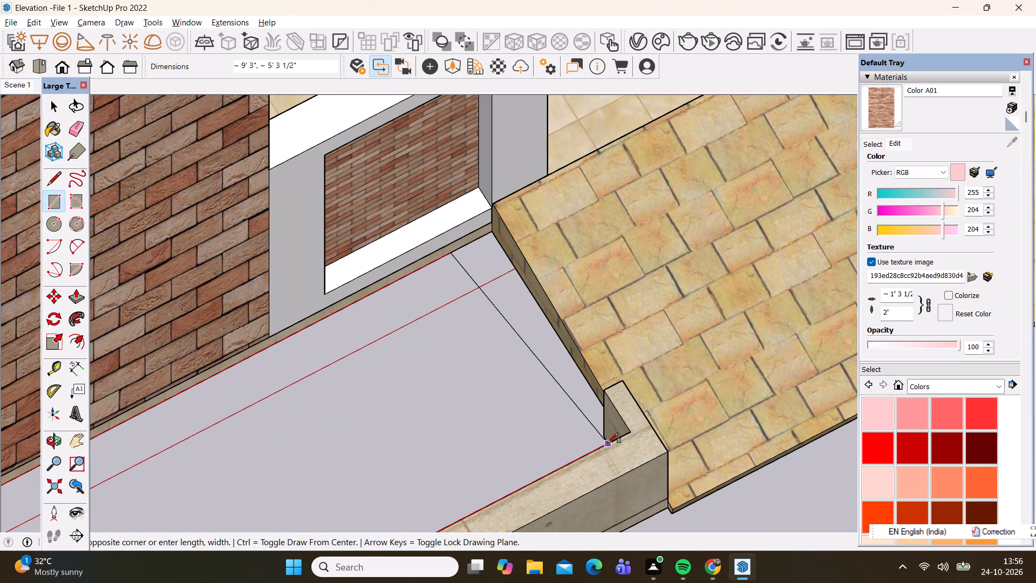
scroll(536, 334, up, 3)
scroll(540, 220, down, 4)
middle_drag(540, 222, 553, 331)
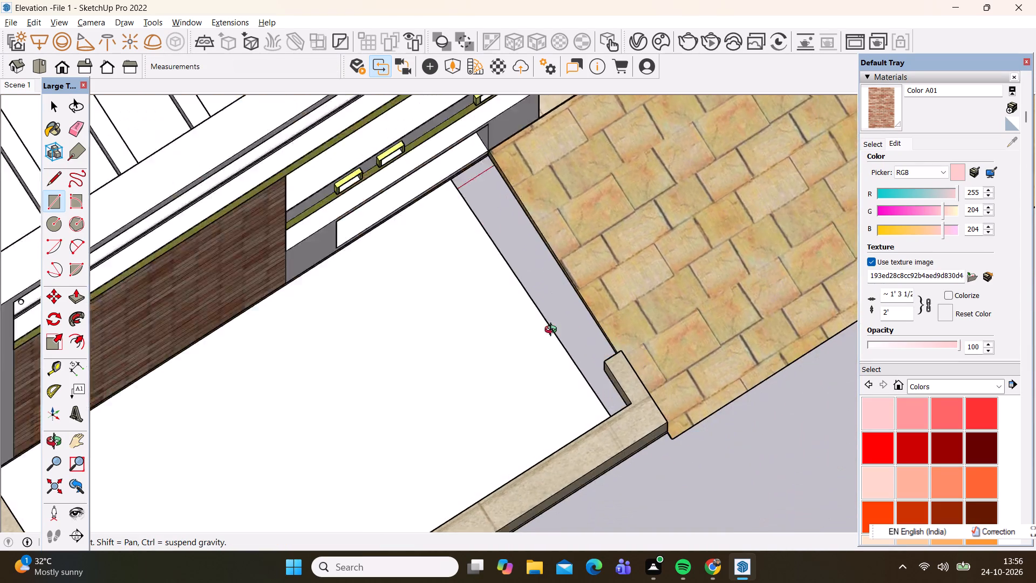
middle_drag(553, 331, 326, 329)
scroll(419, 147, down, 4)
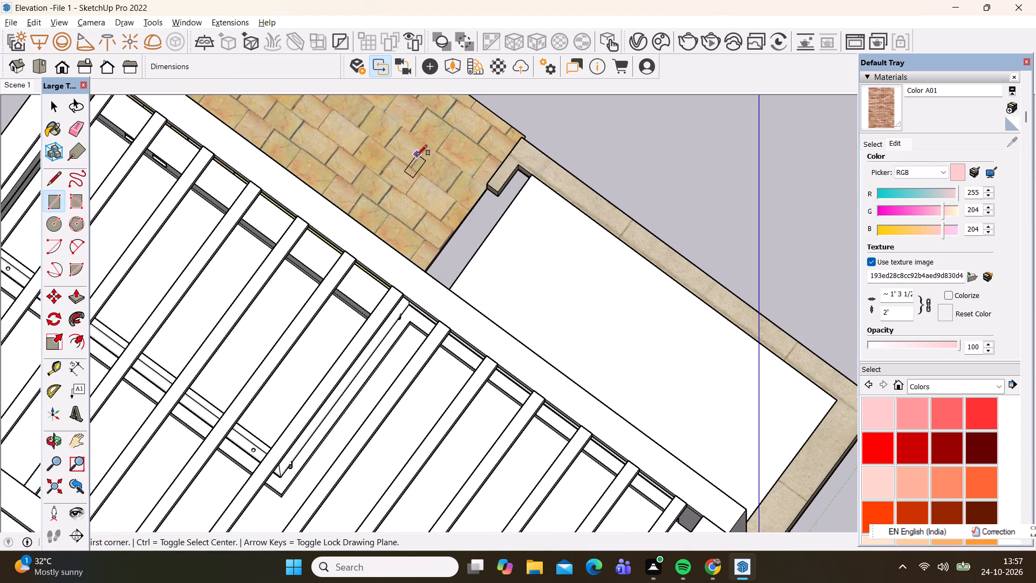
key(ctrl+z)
From the building's underside, draw a 10' 10 1/2" by 5' 6" rectangle closing the base of the low concrete front enclosure.
scroll(428, 131, down, 5)
middle_drag(592, 290, 73, 0)
scroll(589, 293, down, 1)
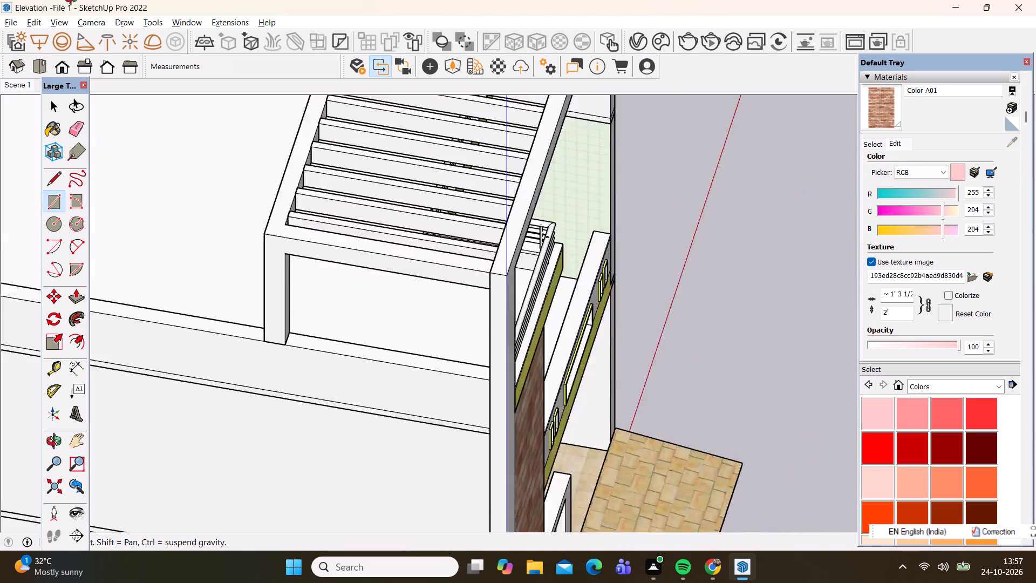
middle_drag(73, 0, 56, 0)
scroll(203, 101, down, 14)
scroll(365, 486, down, 1)
middle_drag(365, 490, 360, 488)
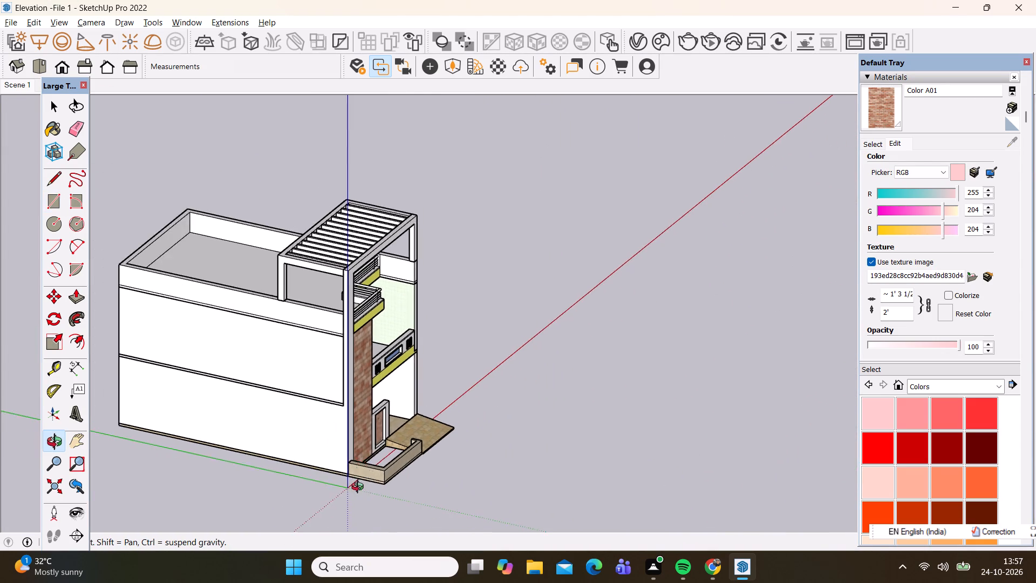
middle_drag(360, 488, 197, 296)
scroll(374, 513, up, 14)
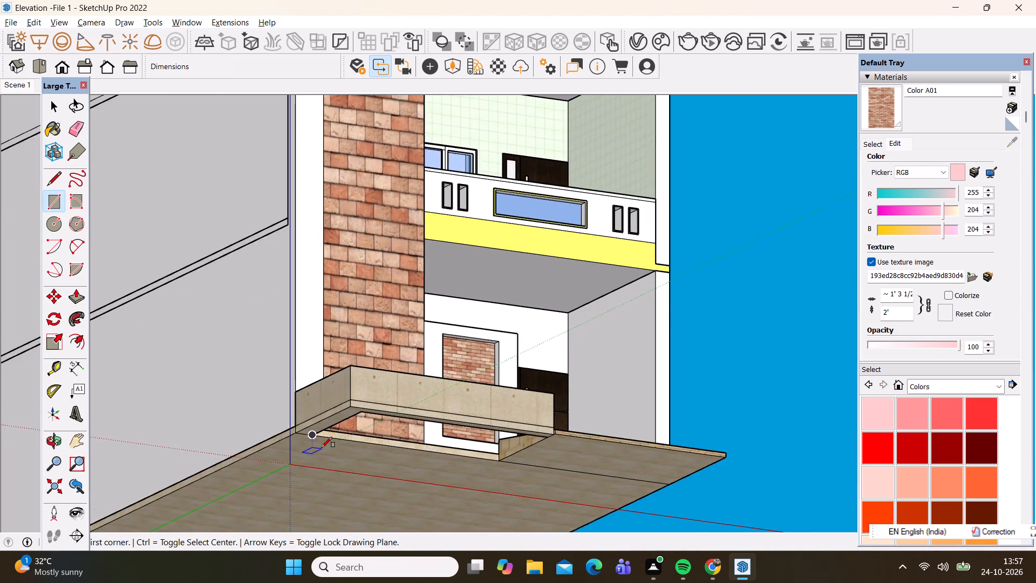
scroll(283, 423, up, 2)
click(283, 423)
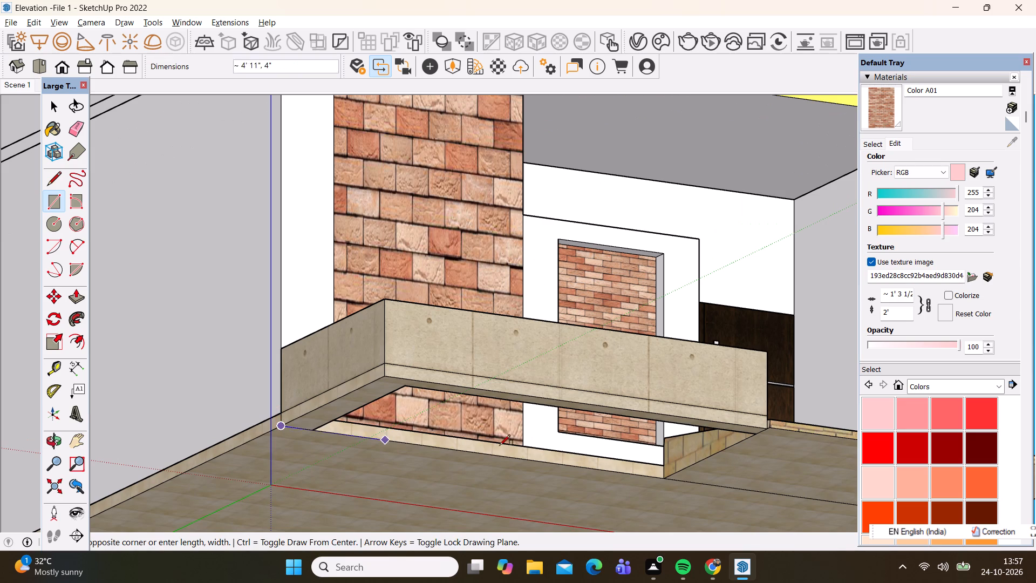
click(769, 428)
key(space)
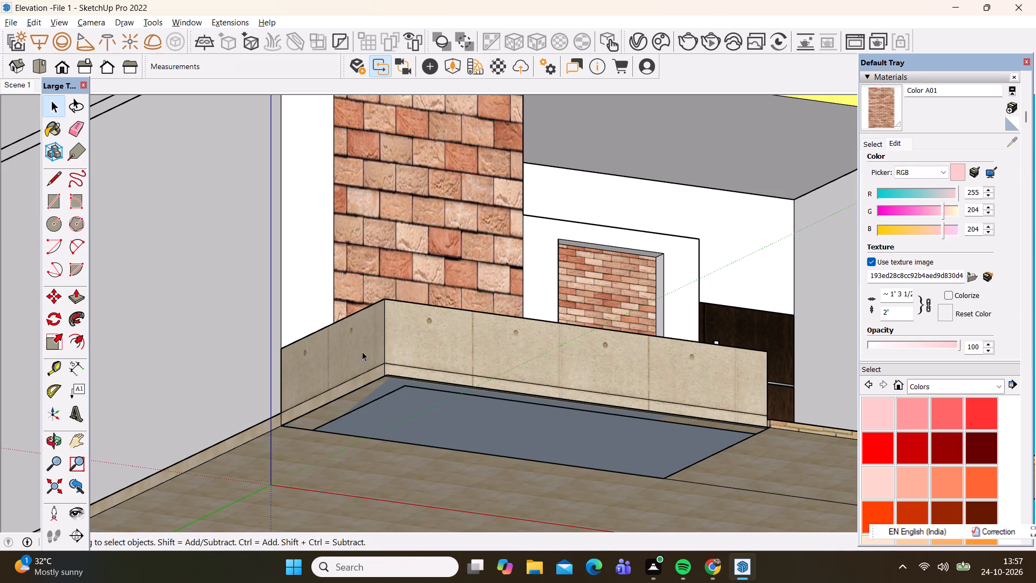
Examine the closed base of the front enclosure and the facade's balcony openings from above and from the front.
middle_drag(374, 241, 261, 483)
scroll(356, 242, down, 8)
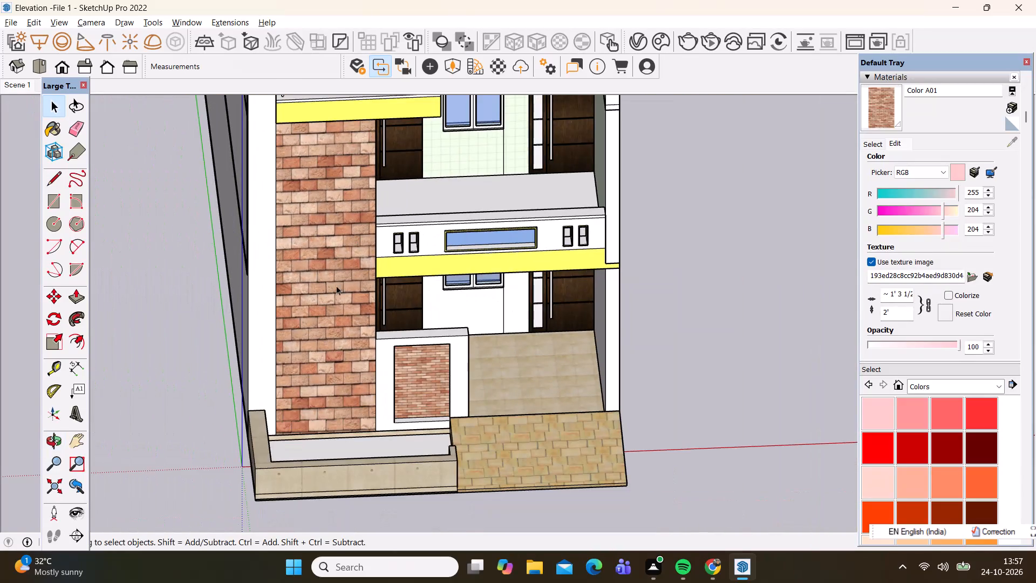
middle_drag(311, 394, 293, 511)
scroll(309, 485, up, 6)
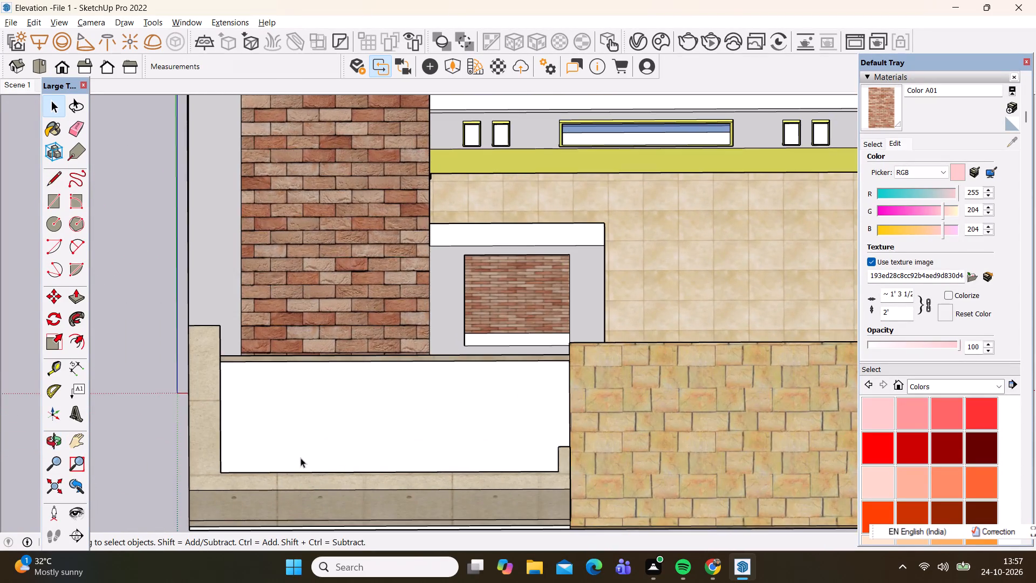
scroll(361, 311, down, 6)
middle_drag(366, 427, 384, 246)
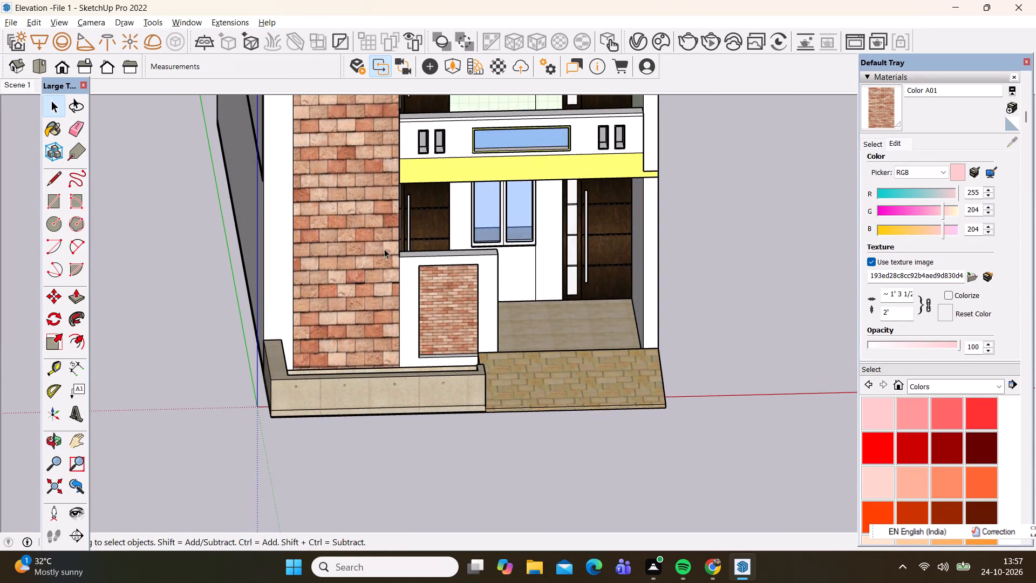
scroll(376, 302, down, 6)
scroll(371, 357, down, 7)
scroll(439, 148, up, 4)
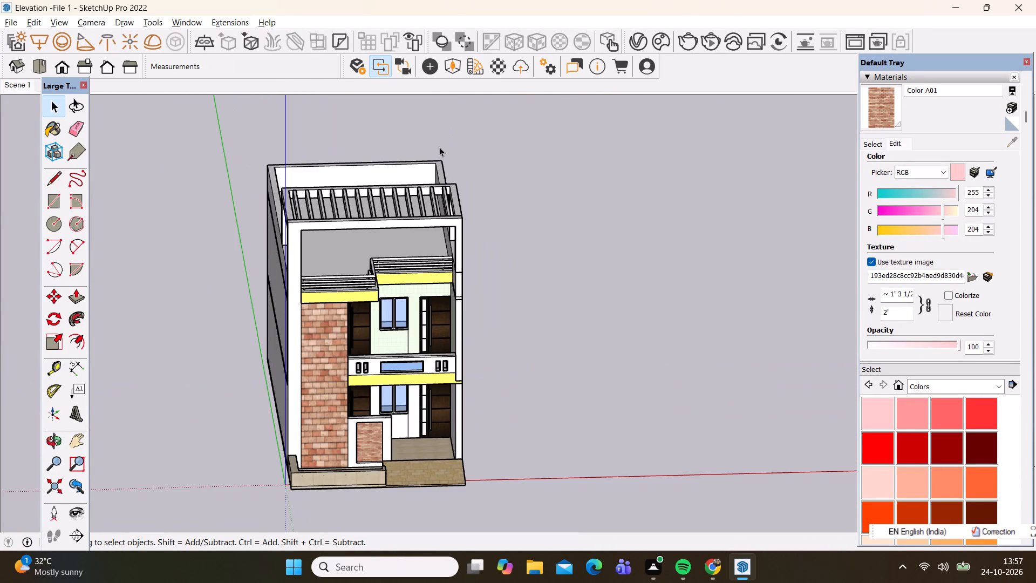
scroll(413, 222, up, 3)
scroll(407, 293, down, 4)
middle_drag(397, 375, 403, 268)
scroll(361, 327, up, 9)
scroll(395, 399, up, 3)
scroll(327, 379, up, 1)
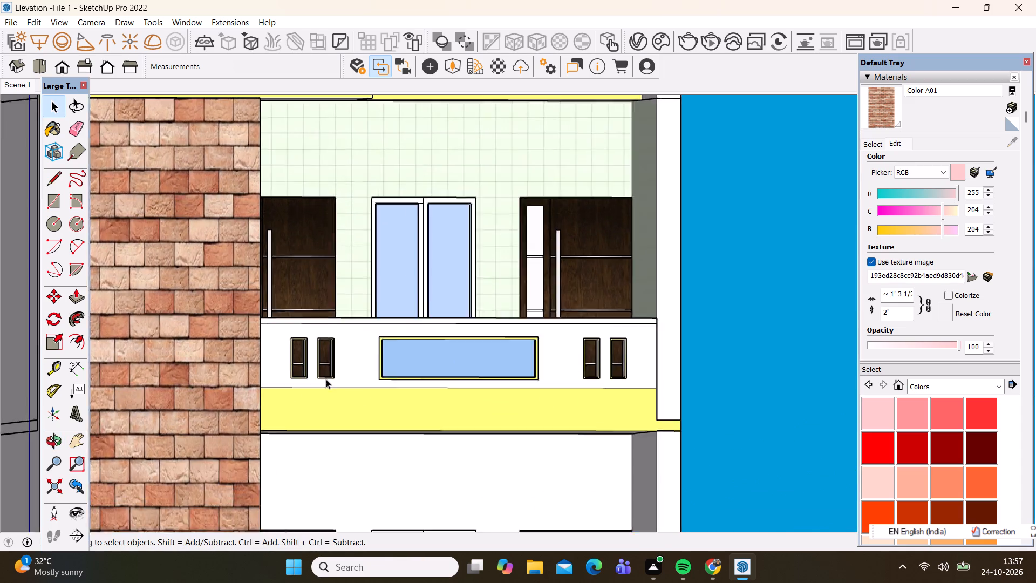
scroll(326, 379, up, 6)
scroll(333, 351, down, 2)
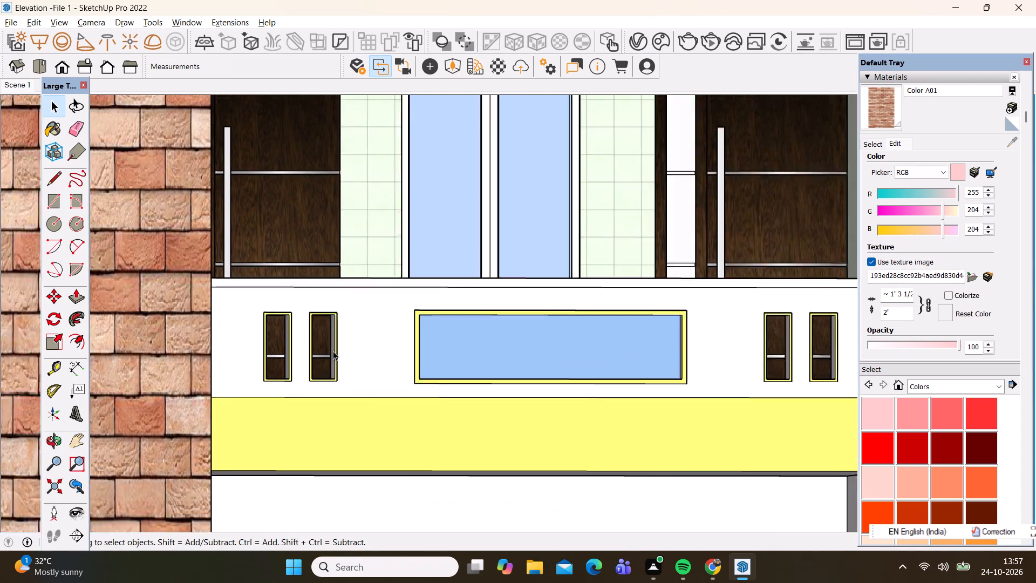
scroll(333, 351, down, 16)
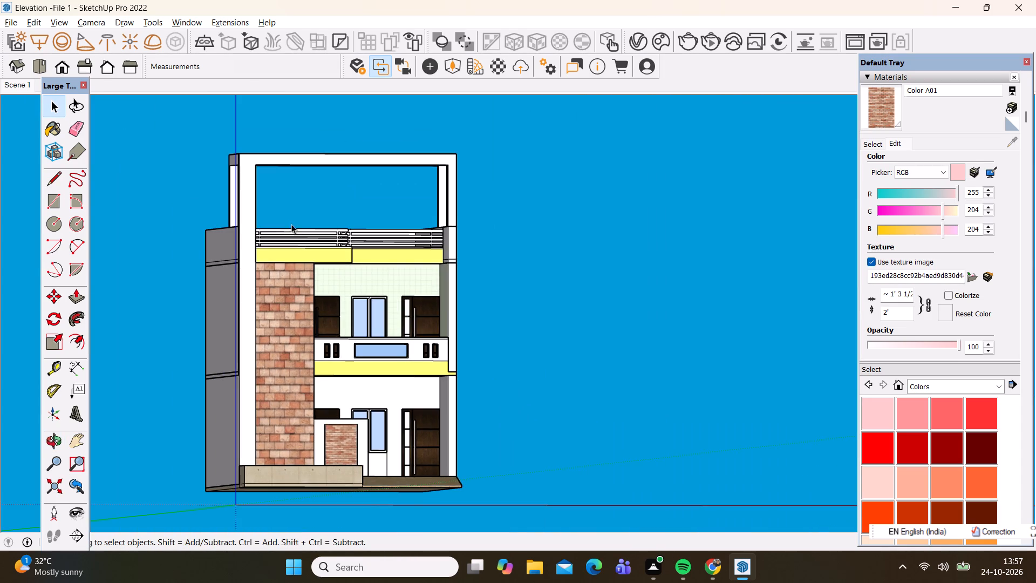
Paint the roof terrace railing with the grey Color M04.
scroll(292, 222, up, 7)
scroll(324, 254, up, 12)
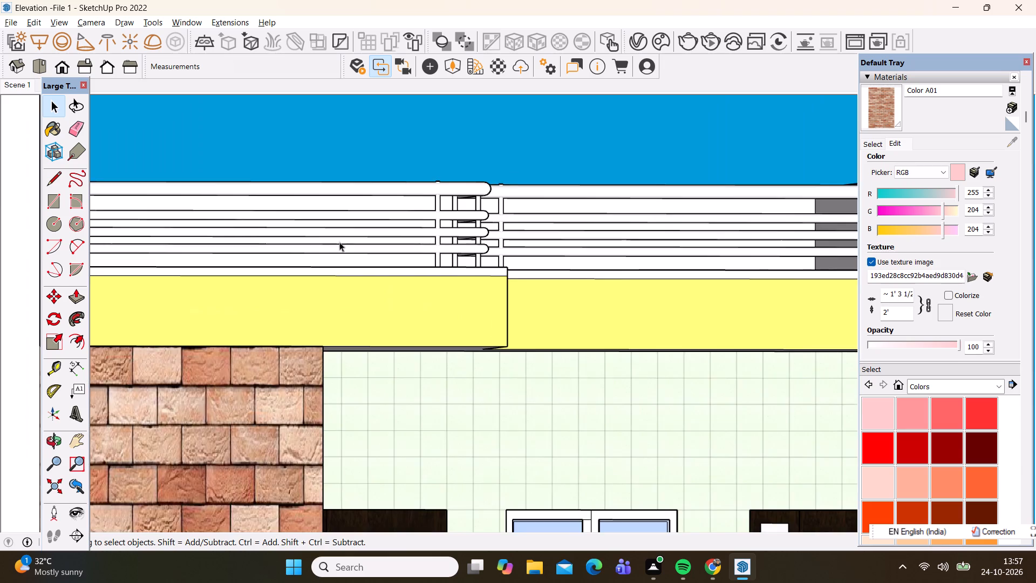
scroll(339, 242, up, 2)
scroll(919, 354, down, 3)
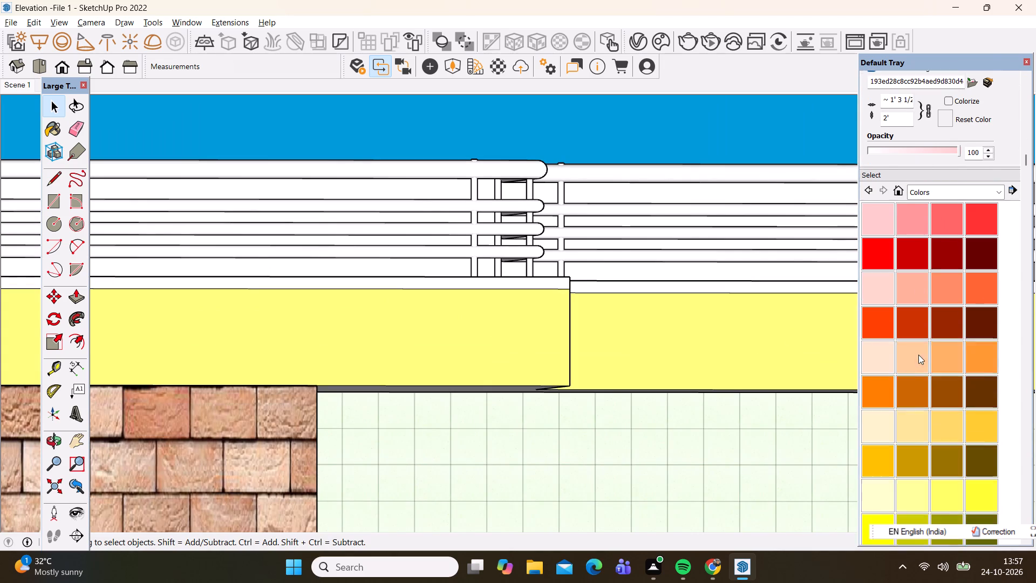
scroll(918, 355, down, 14)
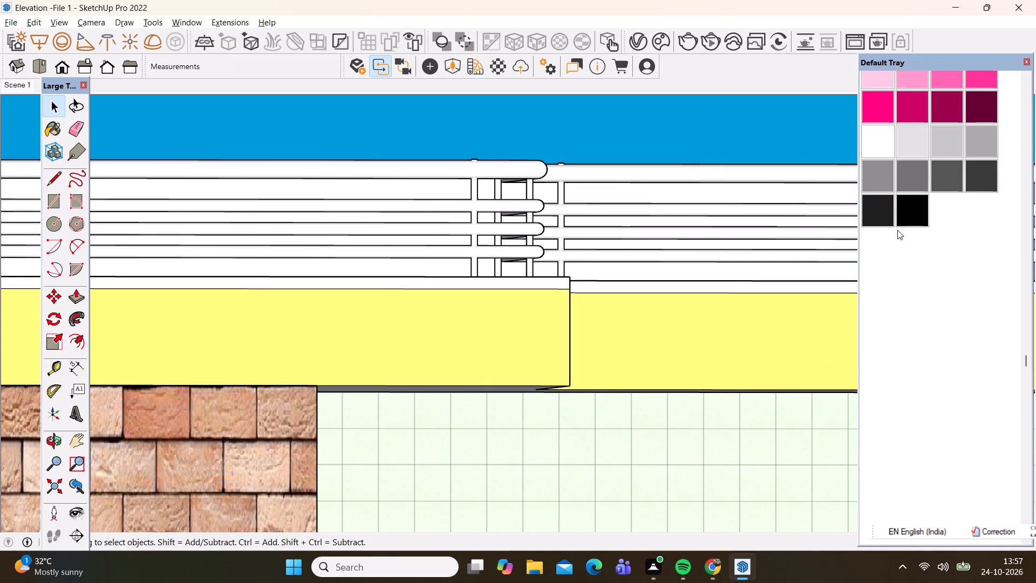
click(889, 175)
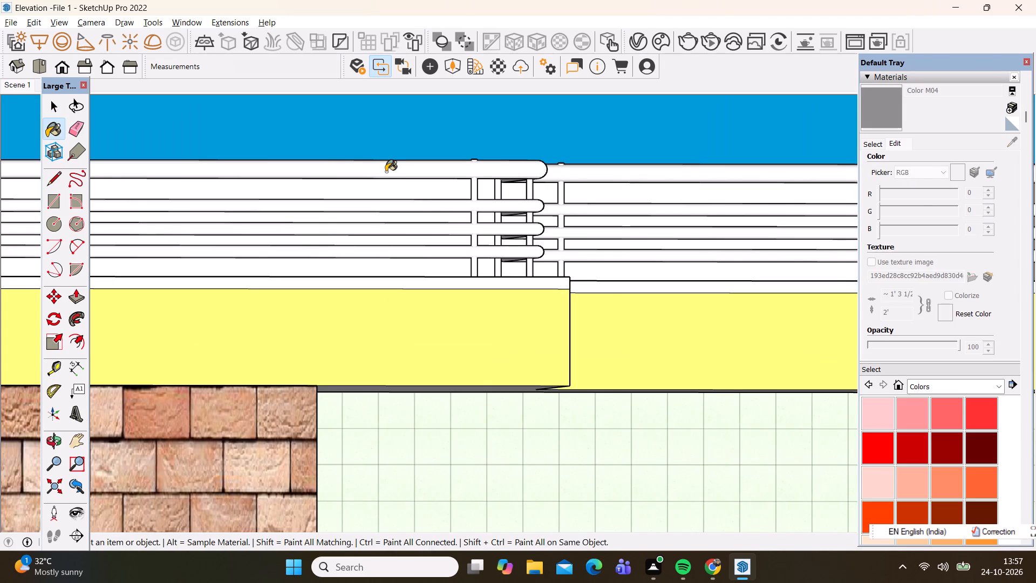
click(387, 168)
scroll(388, 181, down, 5)
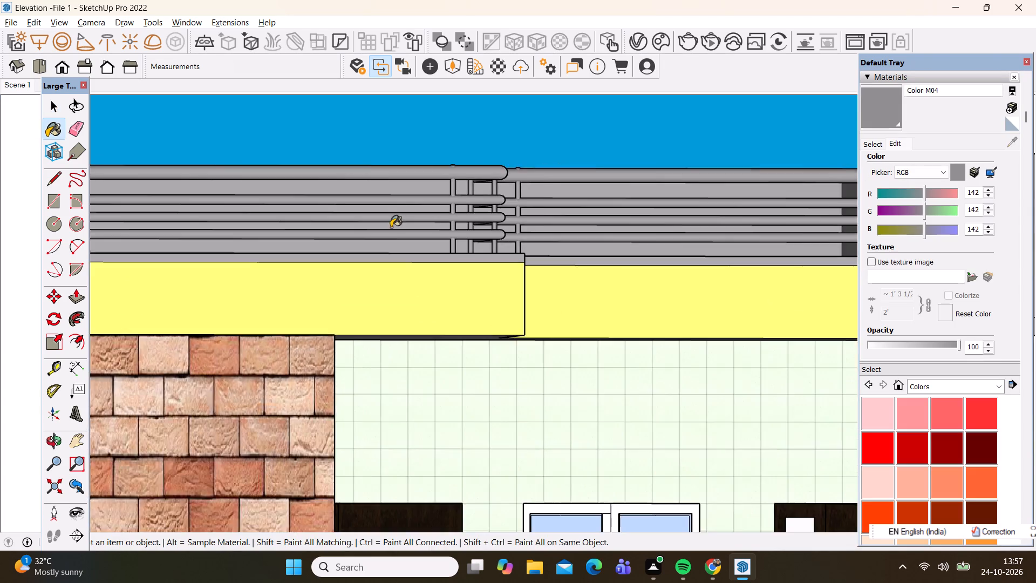
scroll(391, 227, down, 5)
scroll(434, 284, down, 1)
middle_drag(434, 290, 400, 393)
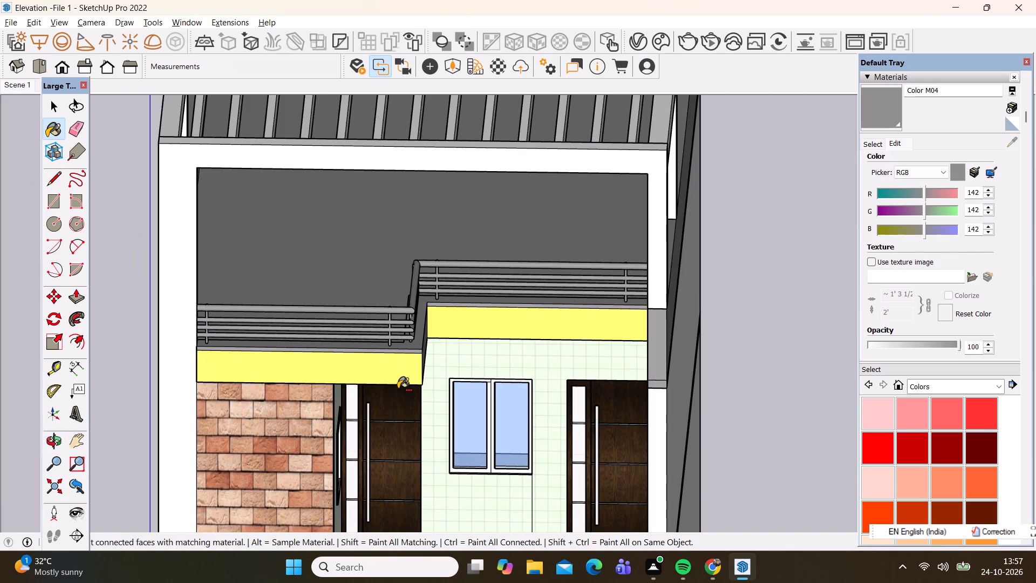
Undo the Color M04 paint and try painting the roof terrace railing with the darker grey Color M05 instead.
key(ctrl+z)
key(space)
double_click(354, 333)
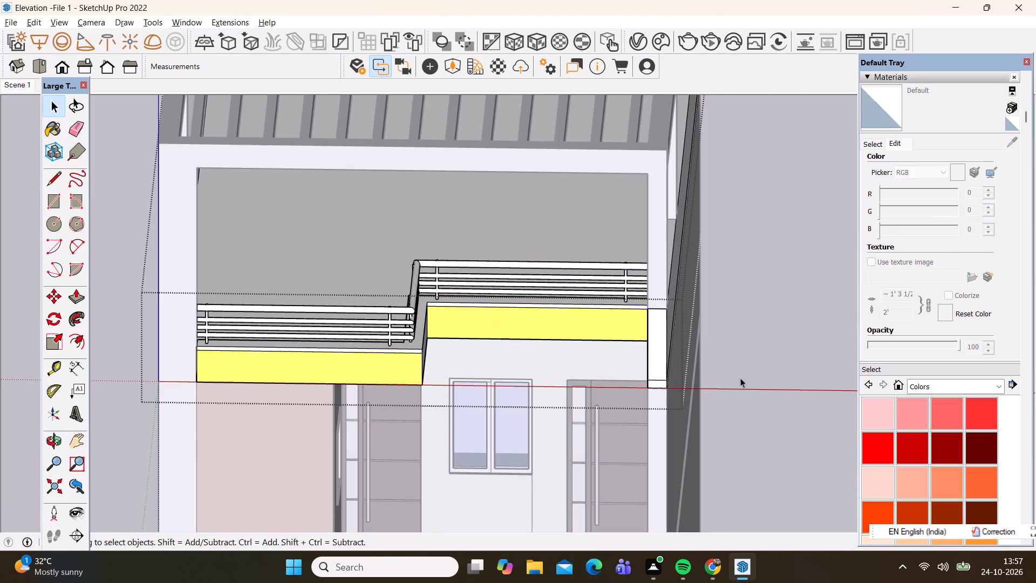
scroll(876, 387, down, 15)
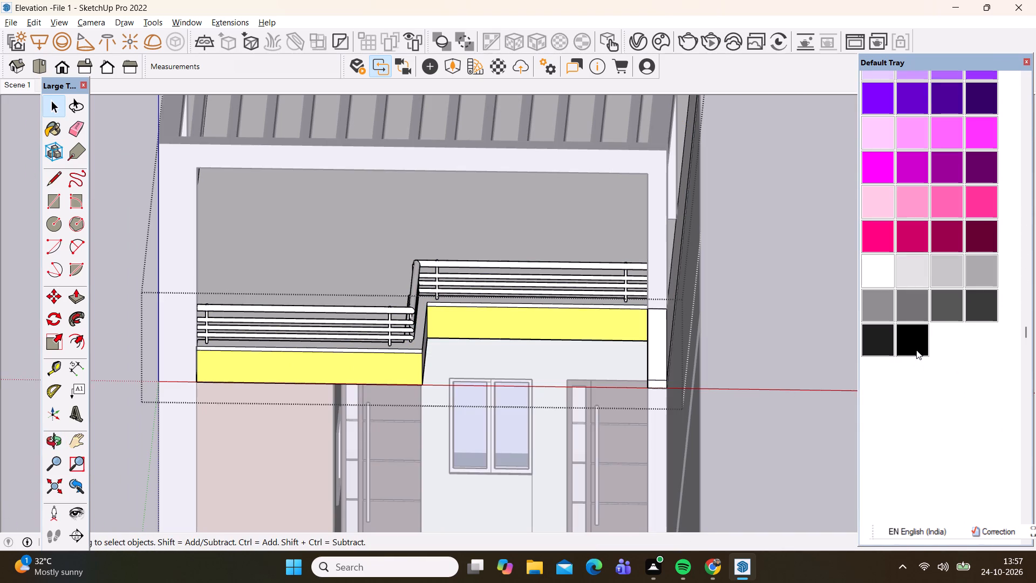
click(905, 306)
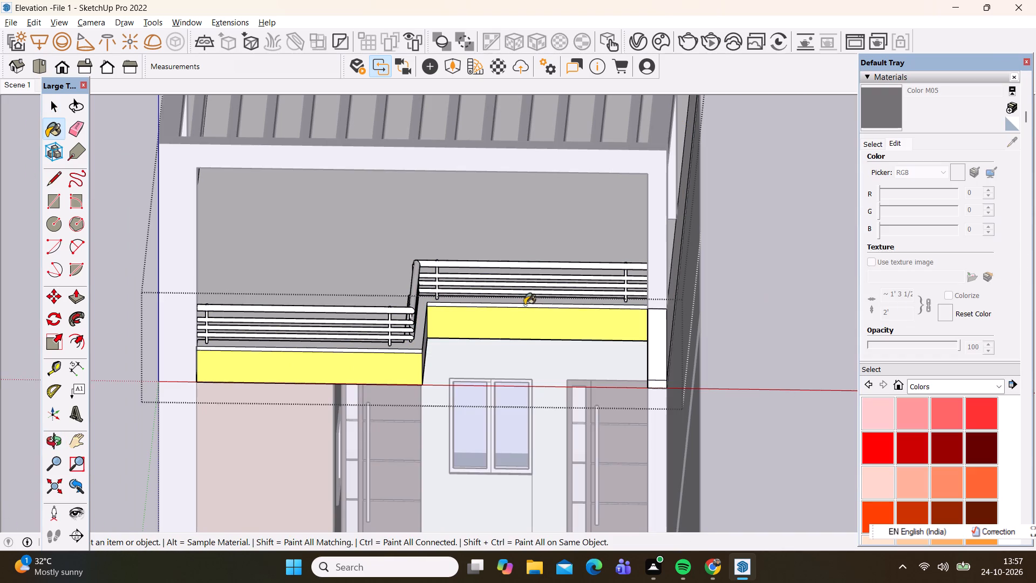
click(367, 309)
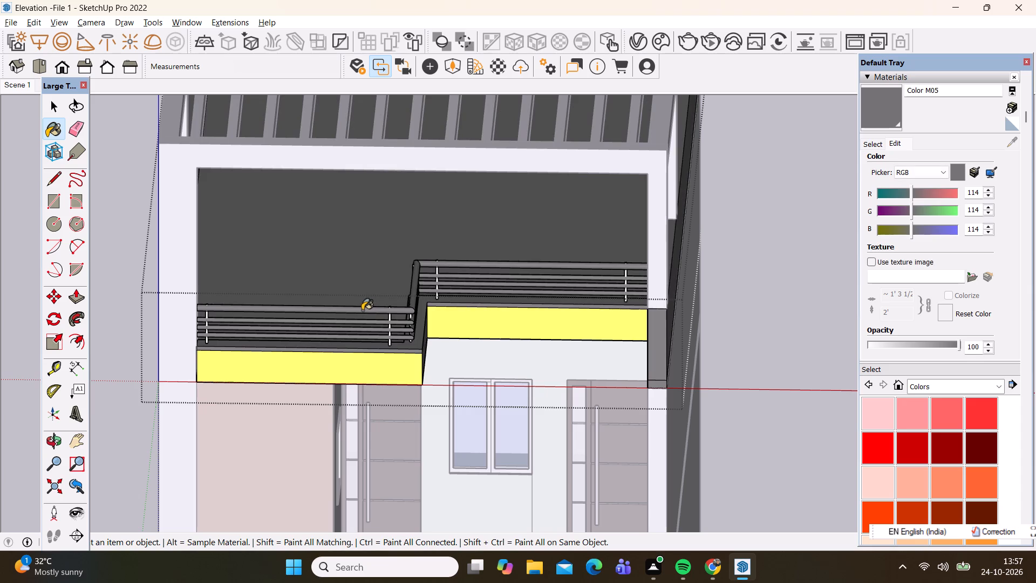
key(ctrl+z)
Open the rails for editing and paint the four horizontal rails of the lower front run with Color M05.
key(space)
double_click(351, 313)
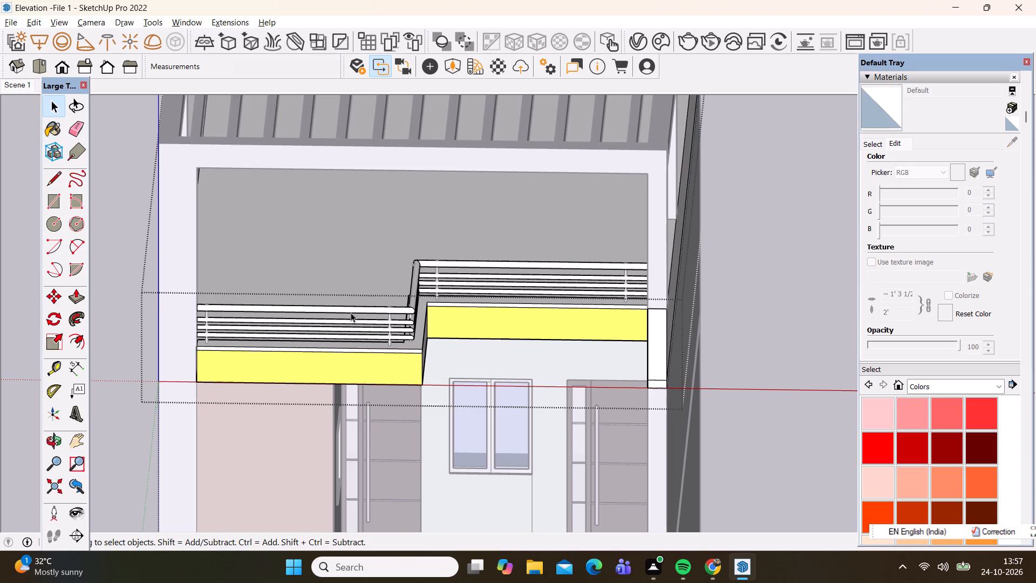
scroll(283, 347, up, 6)
scroll(206, 314, up, 1)
click(207, 304)
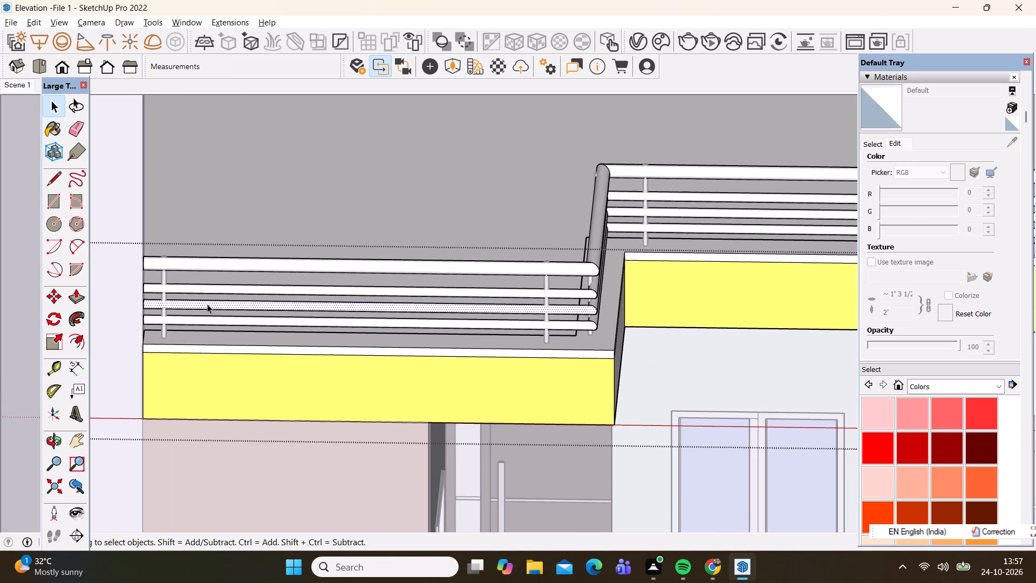
scroll(907, 436, down, 4)
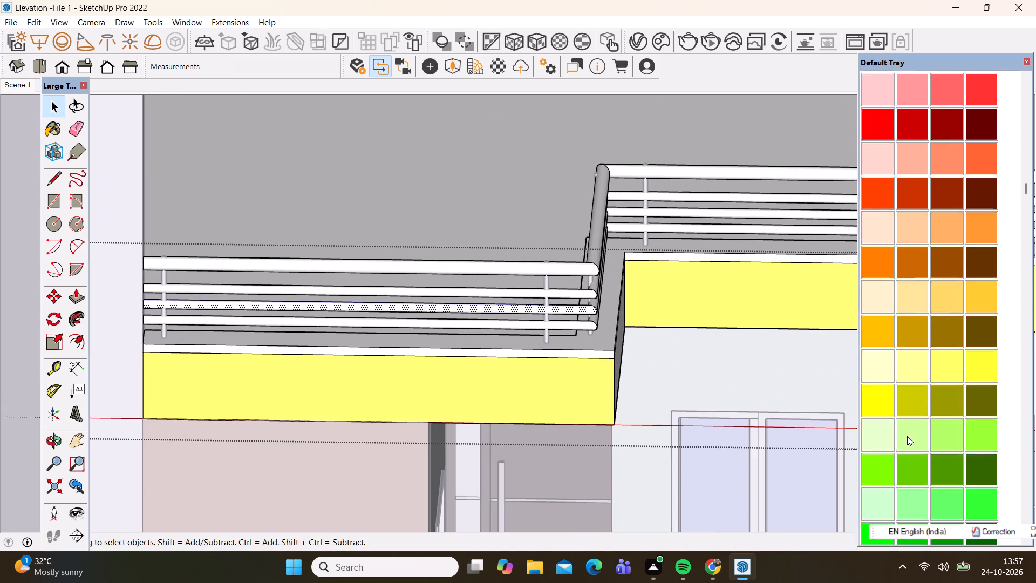
scroll(907, 436, down, 11)
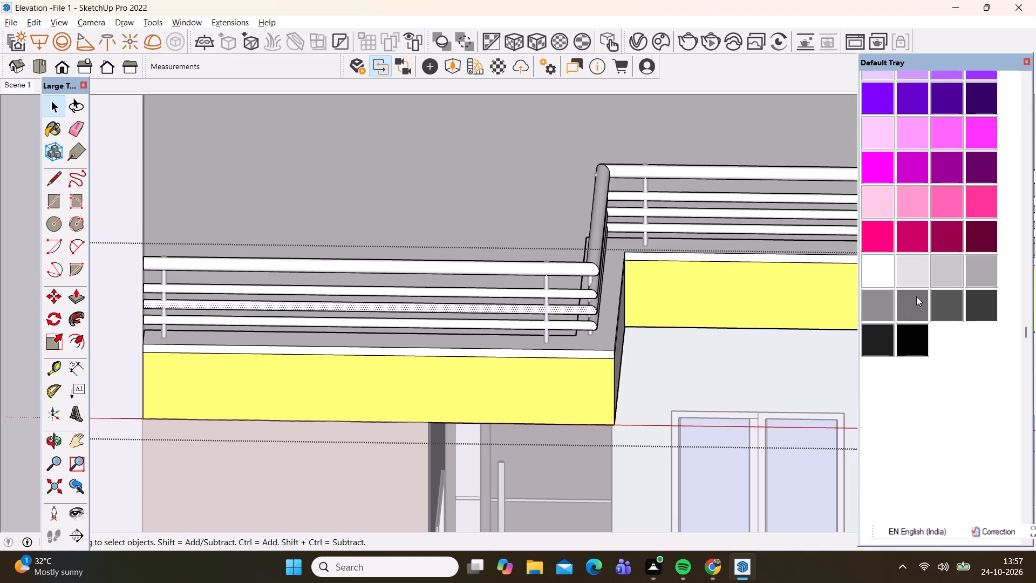
click(916, 296)
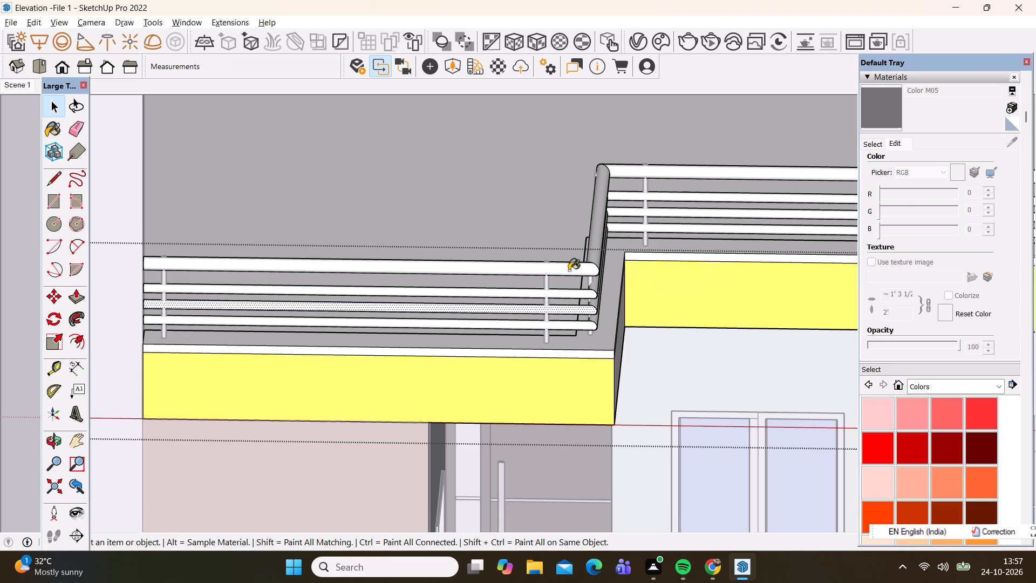
click(569, 270)
click(560, 295)
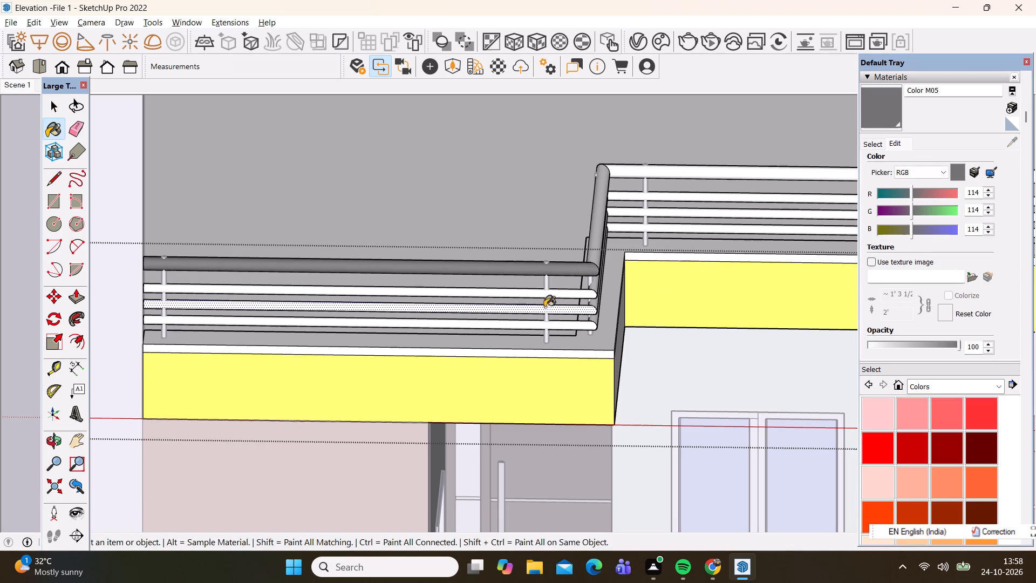
click(543, 313)
click(543, 330)
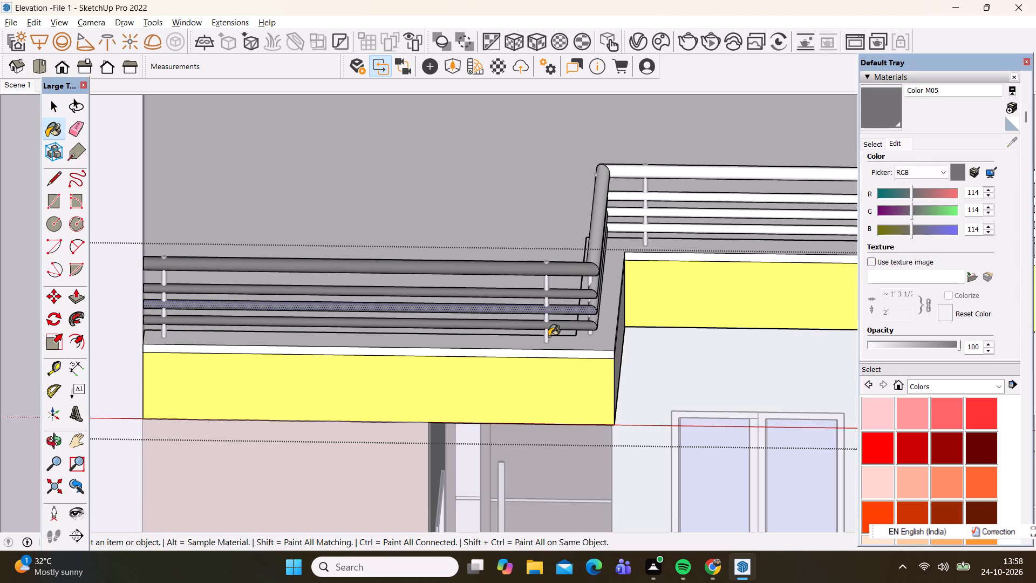
click(547, 337)
scroll(468, 263, down, 4)
scroll(238, 301, up, 3)
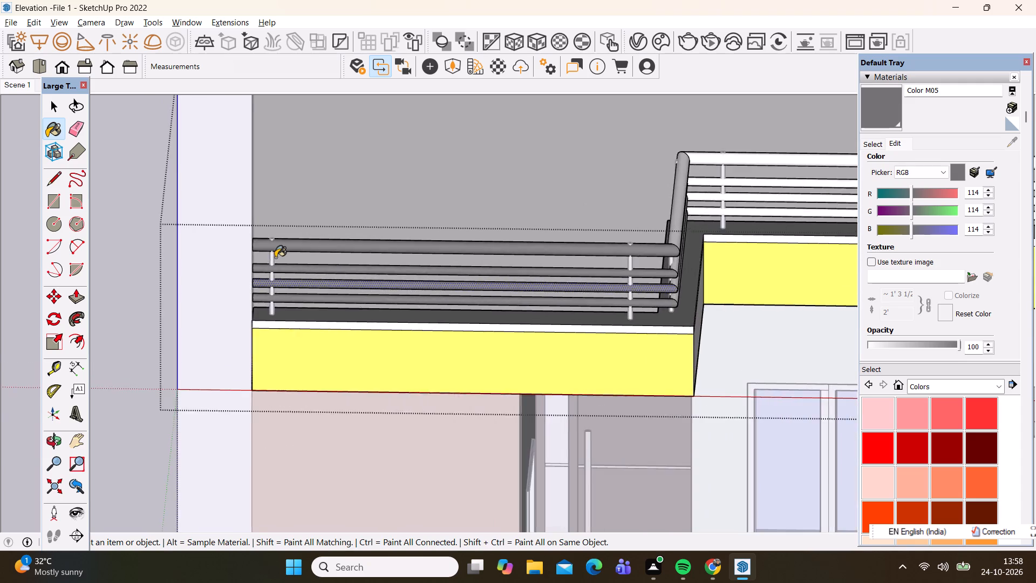
scroll(275, 257, up, 4)
key(ctrl+z)
Paint the top rail of the short connecting return and the four rails of the upper run with Color M05.
scroll(265, 269, up, 2)
scroll(253, 286, down, 2)
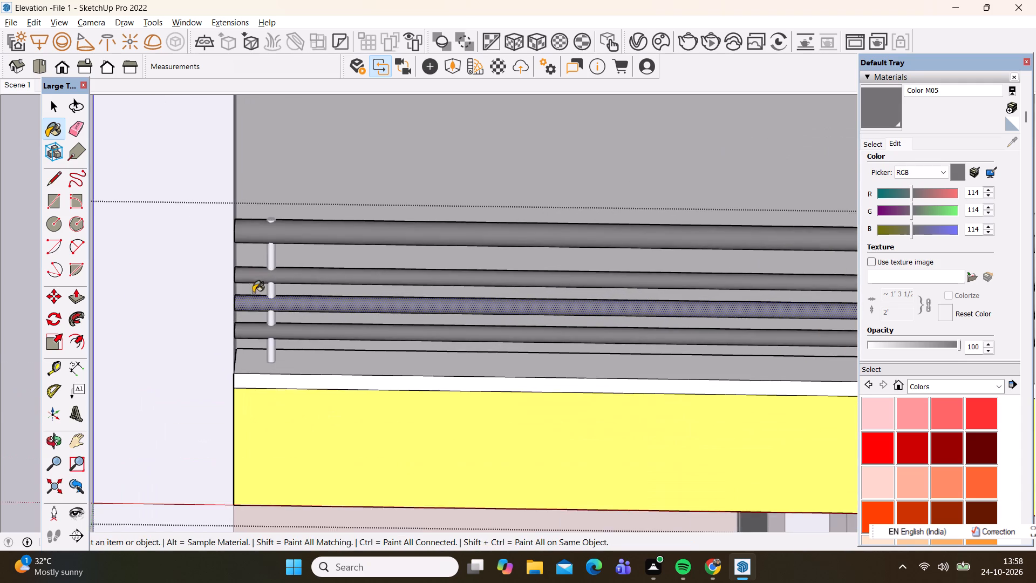
scroll(253, 293, down, 9)
scroll(474, 230, up, 7)
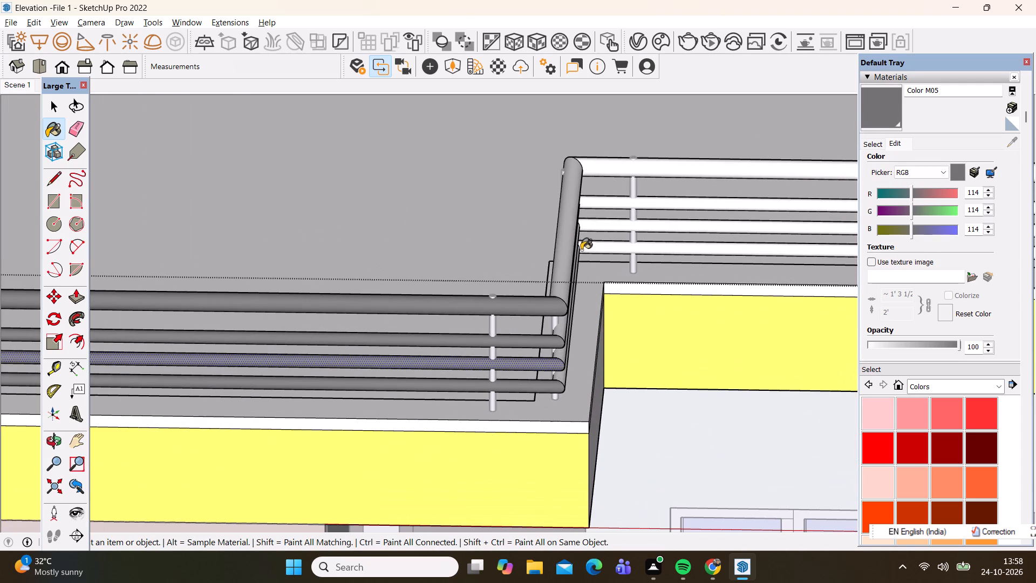
click(568, 242)
click(597, 172)
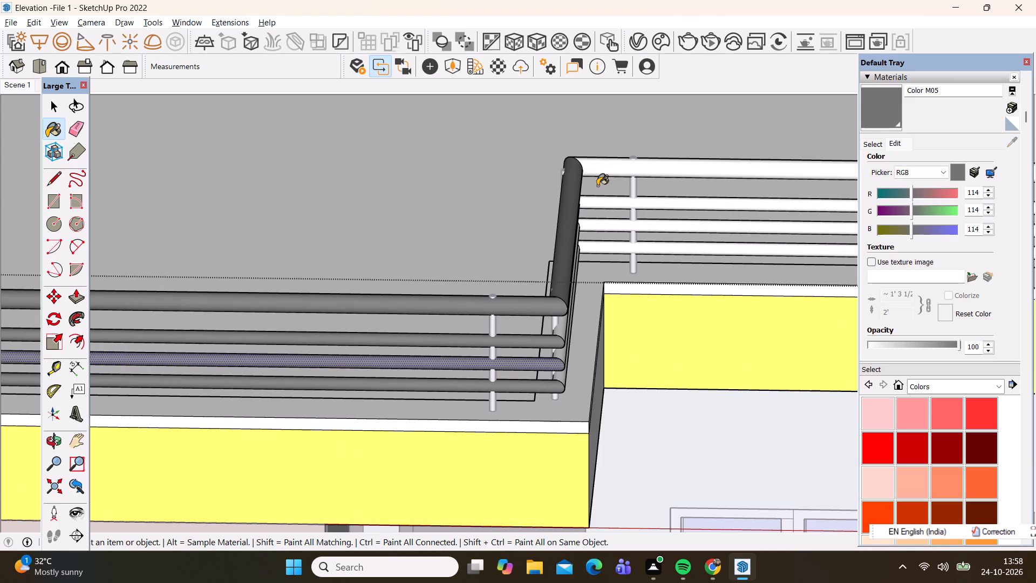
click(601, 200)
click(599, 225)
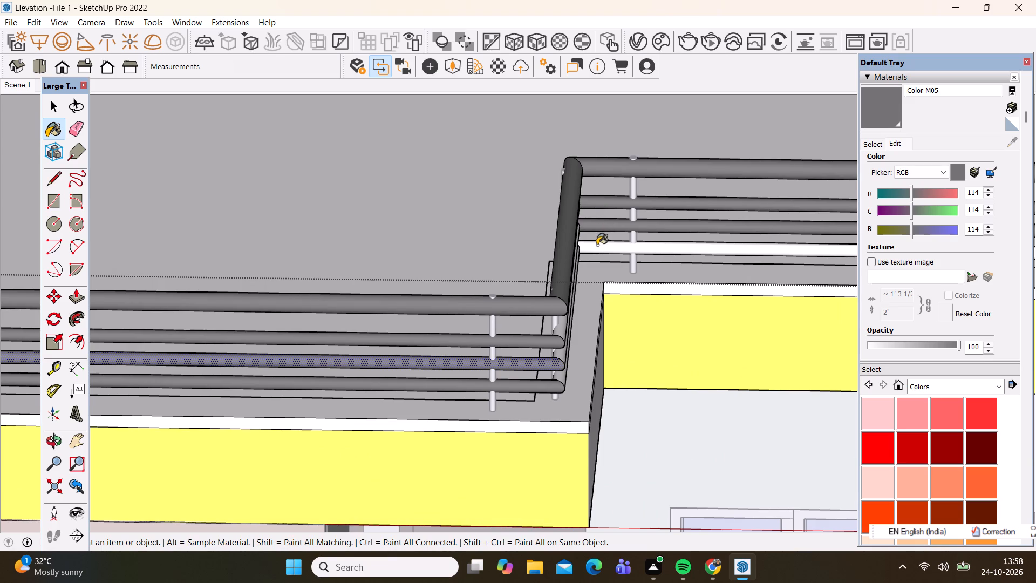
click(597, 247)
Paint the three lower rails of the short return between the two railing runs with Color M05.
scroll(584, 294, up, 4)
middle_drag(573, 358, 385, 293)
scroll(571, 361, down, 1)
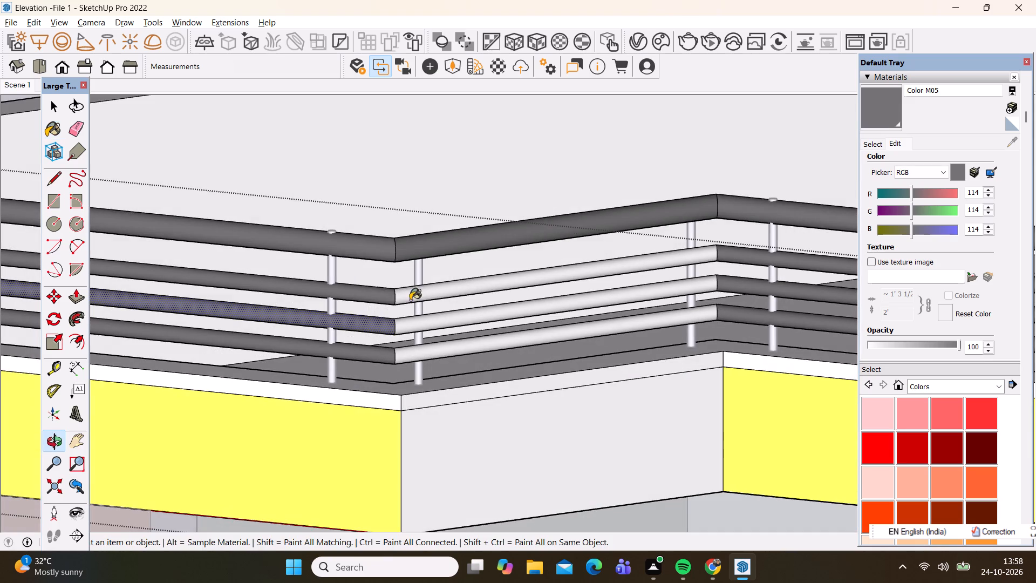
click(420, 297)
click(420, 323)
click(417, 349)
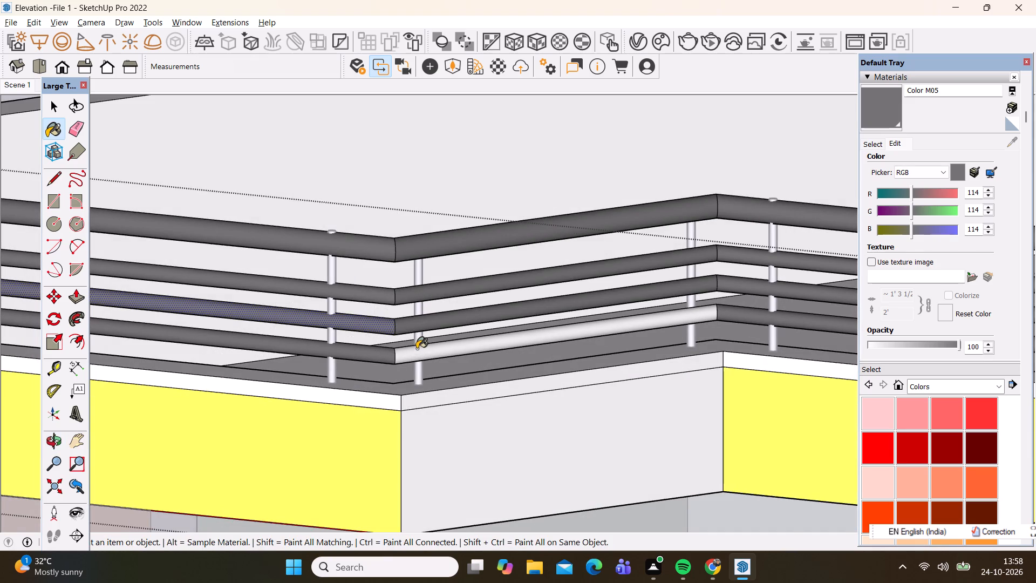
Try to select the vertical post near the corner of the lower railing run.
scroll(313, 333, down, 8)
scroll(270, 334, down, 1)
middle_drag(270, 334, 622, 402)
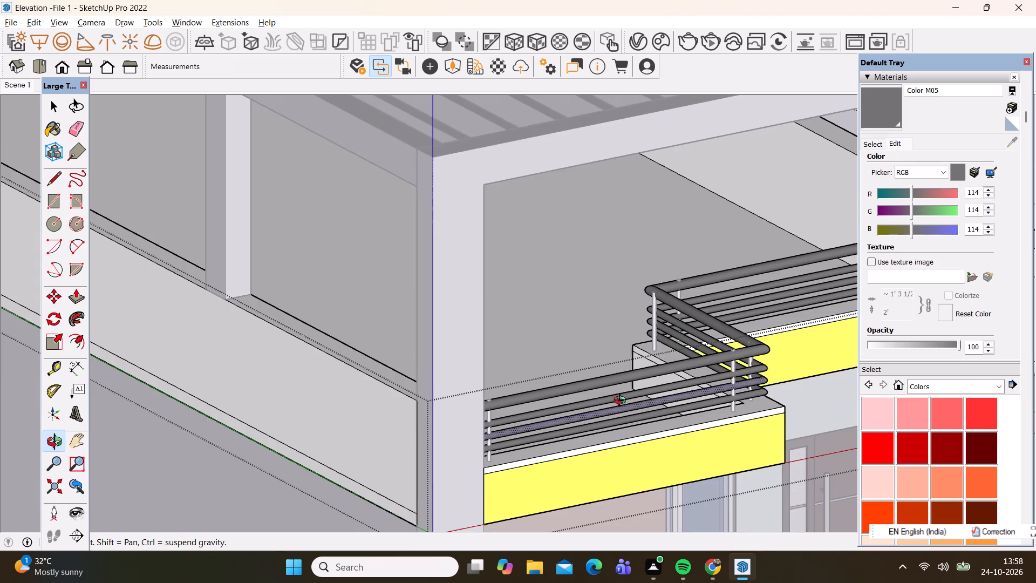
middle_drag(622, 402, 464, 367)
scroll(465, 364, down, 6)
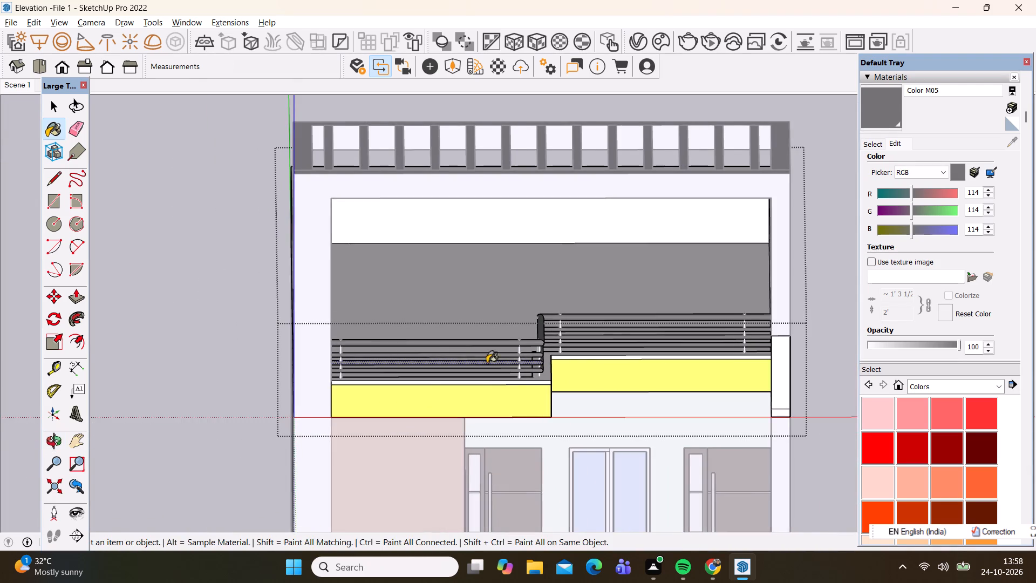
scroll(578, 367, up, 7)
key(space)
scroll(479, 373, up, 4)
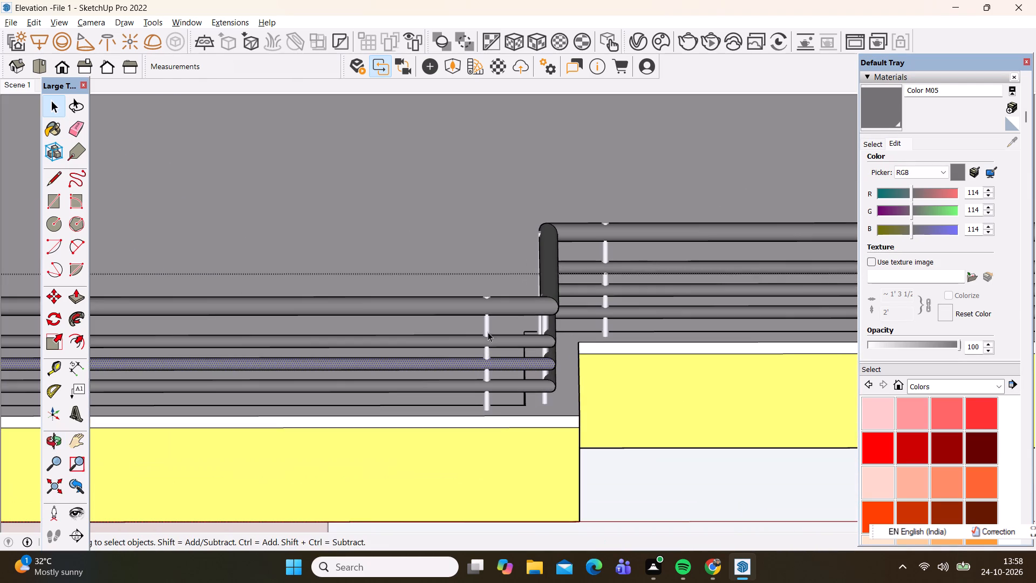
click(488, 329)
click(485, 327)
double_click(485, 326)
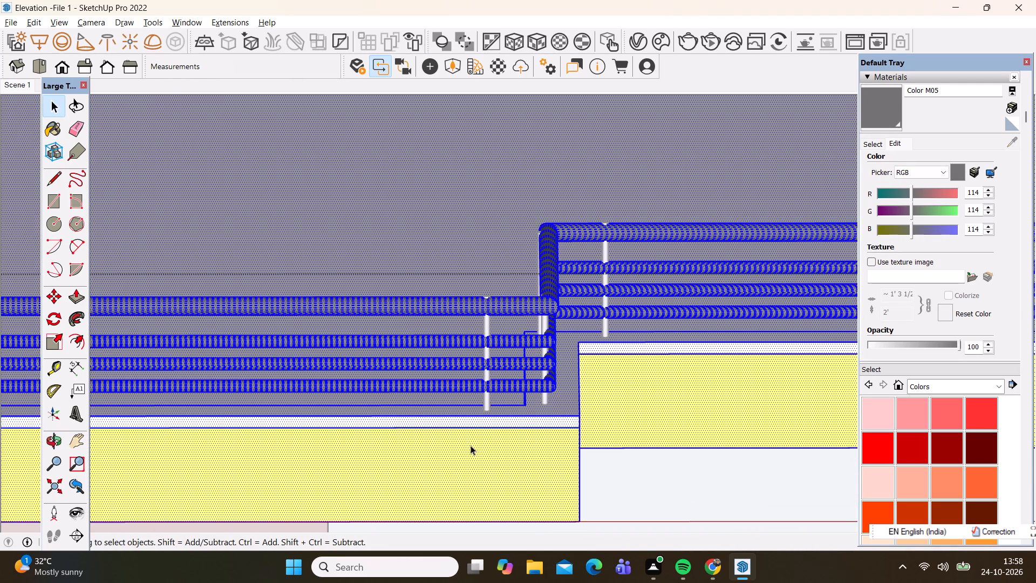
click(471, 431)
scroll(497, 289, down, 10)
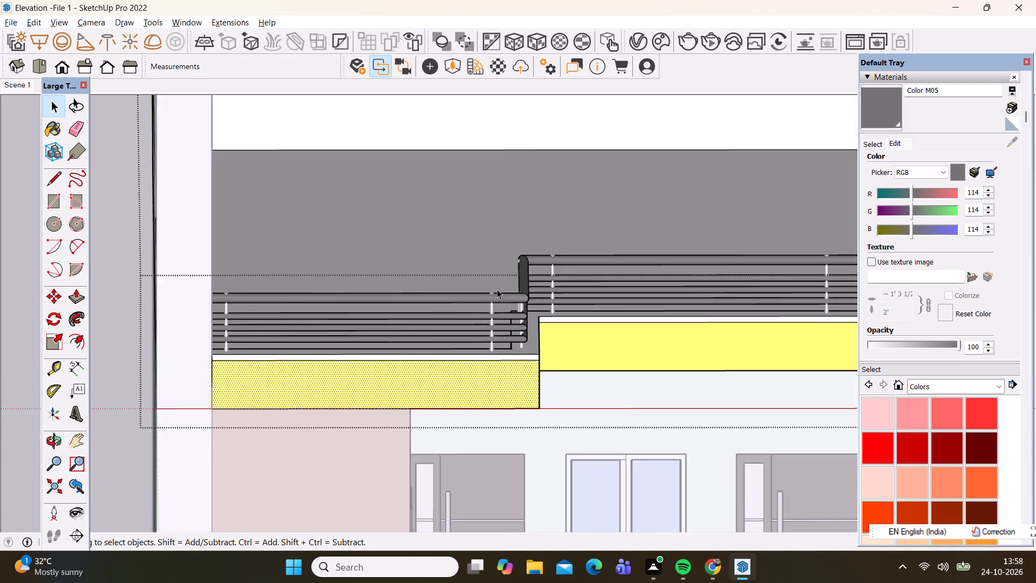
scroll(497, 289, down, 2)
Leave the rails' editing level and paint both lower-run posts and the upper run's first post with Color M05.
click(178, 222)
scroll(273, 331, up, 12)
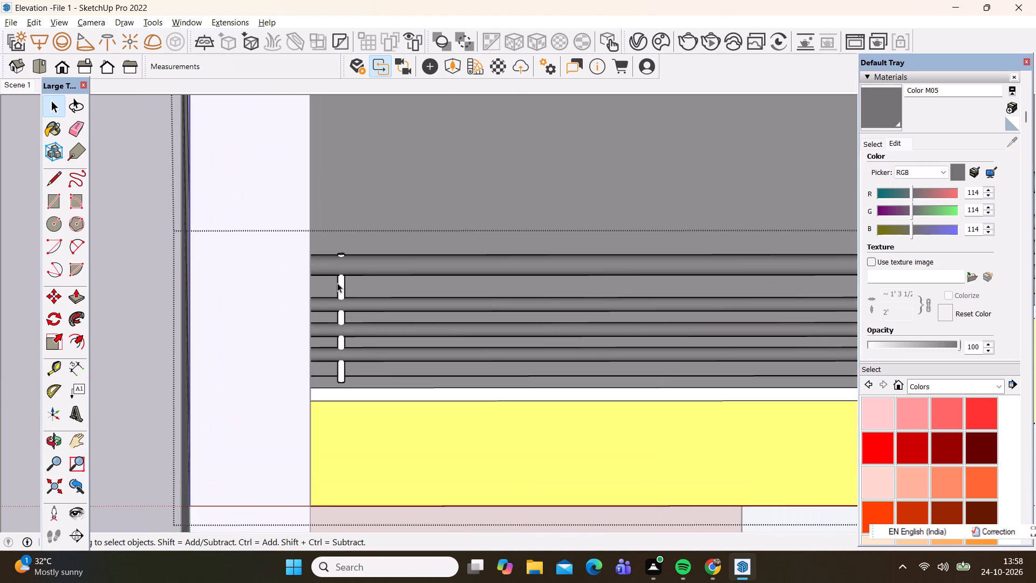
click(342, 284)
click(342, 286)
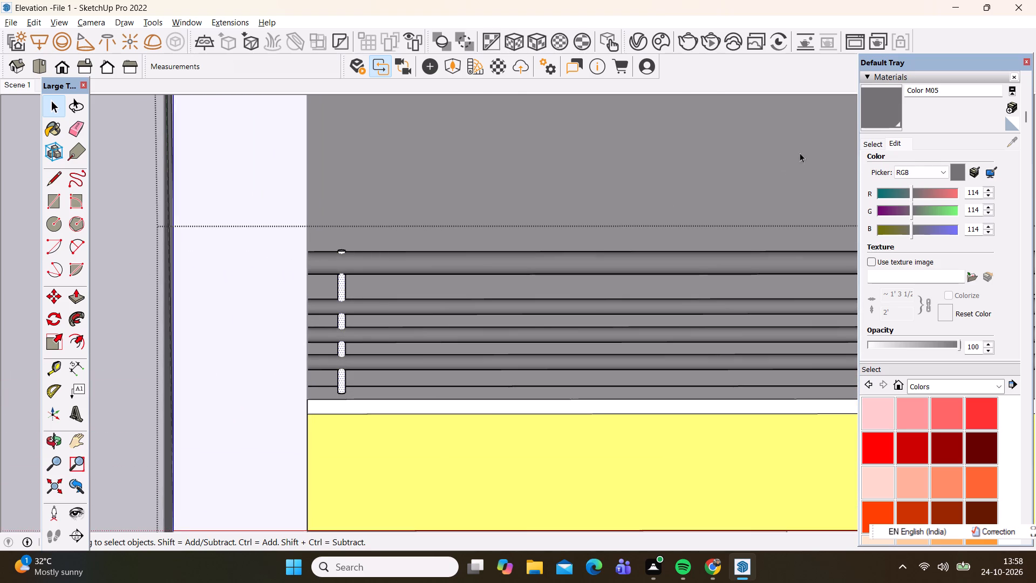
click(897, 114)
click(340, 295)
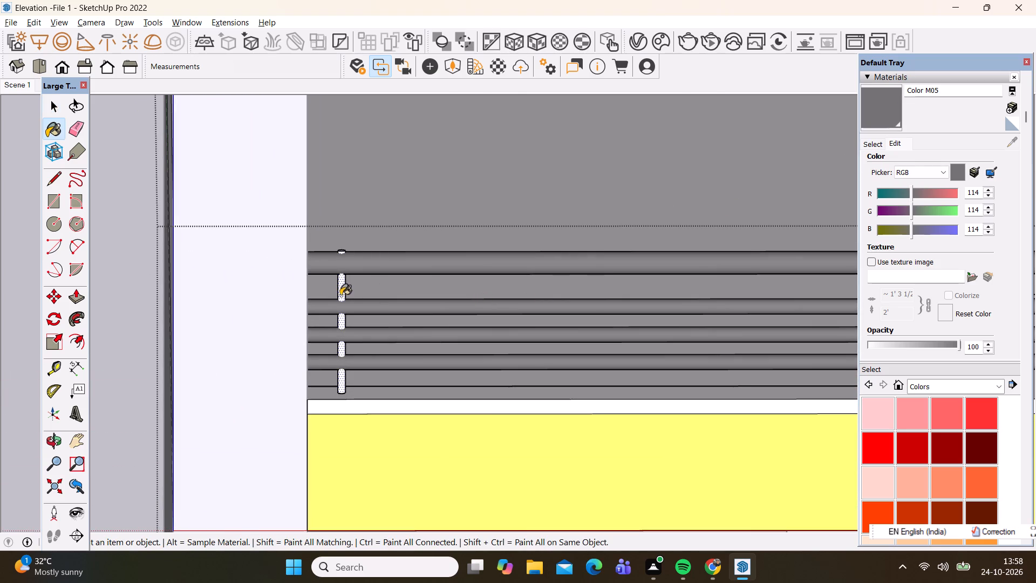
scroll(197, 334, down, 8)
scroll(475, 350, up, 7)
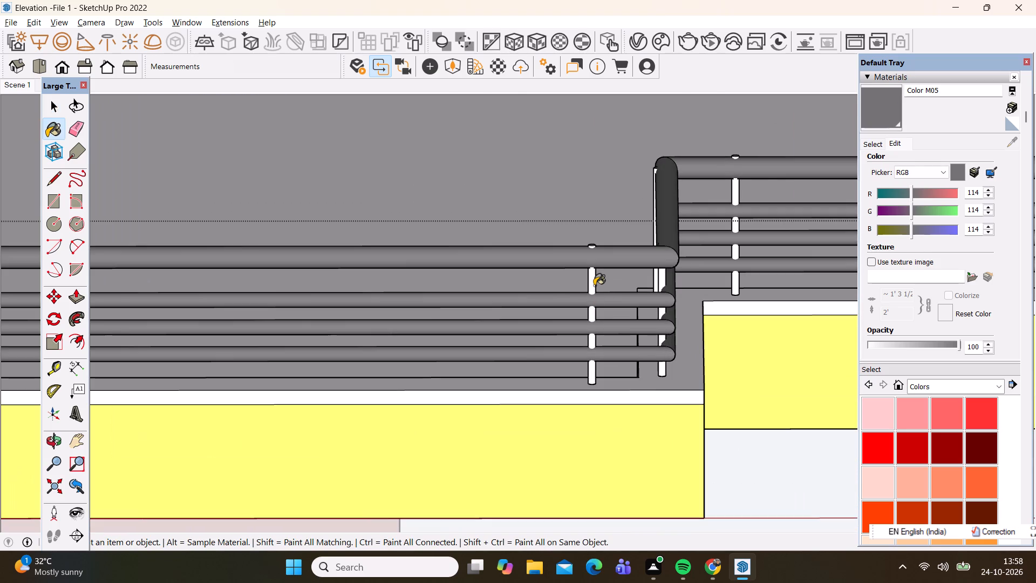
click(594, 281)
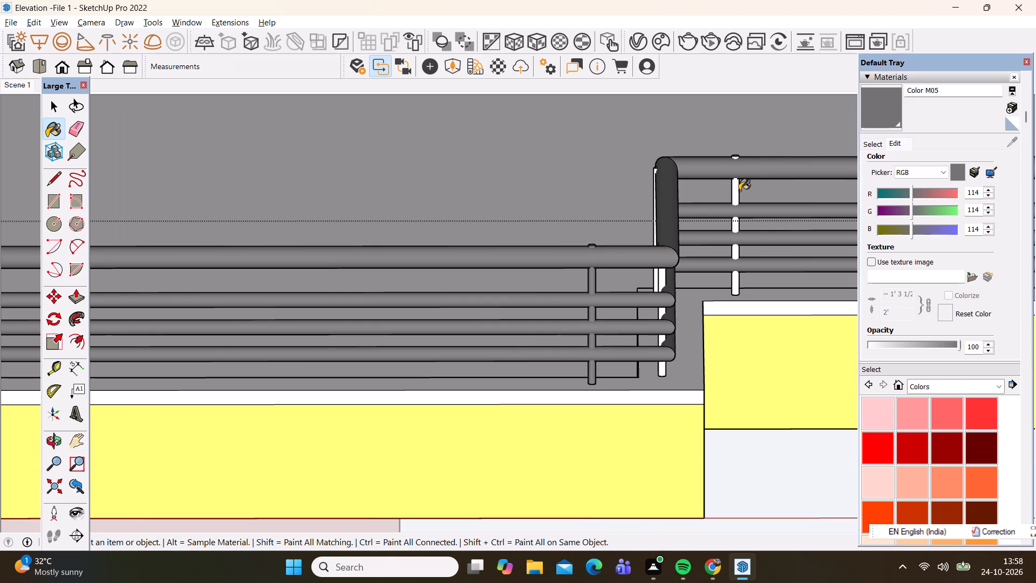
click(739, 189)
Paint the return's post at the upper-run corner and the upper run's far end post with Color M05.
scroll(389, 351, down, 4)
middle_drag(413, 354, 602, 402)
scroll(598, 402, down, 1)
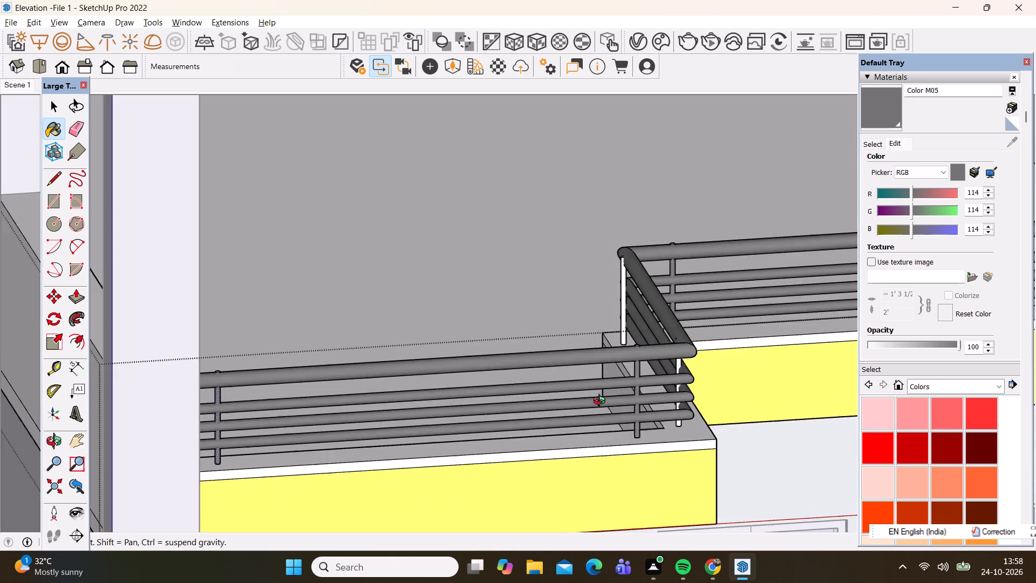
middle_drag(602, 402, 602, 404)
click(715, 297)
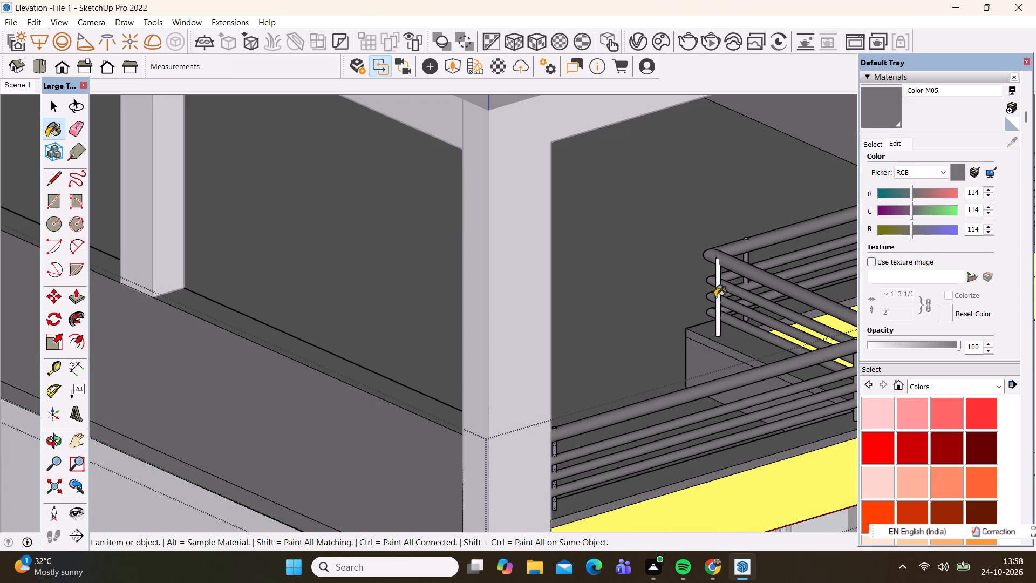
key(ctrl+z)
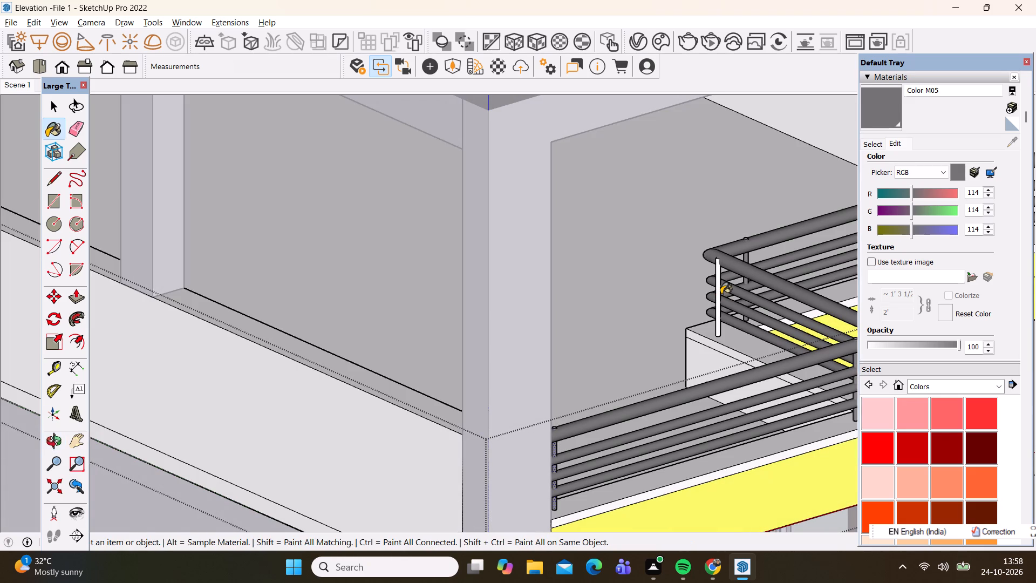
click(715, 295)
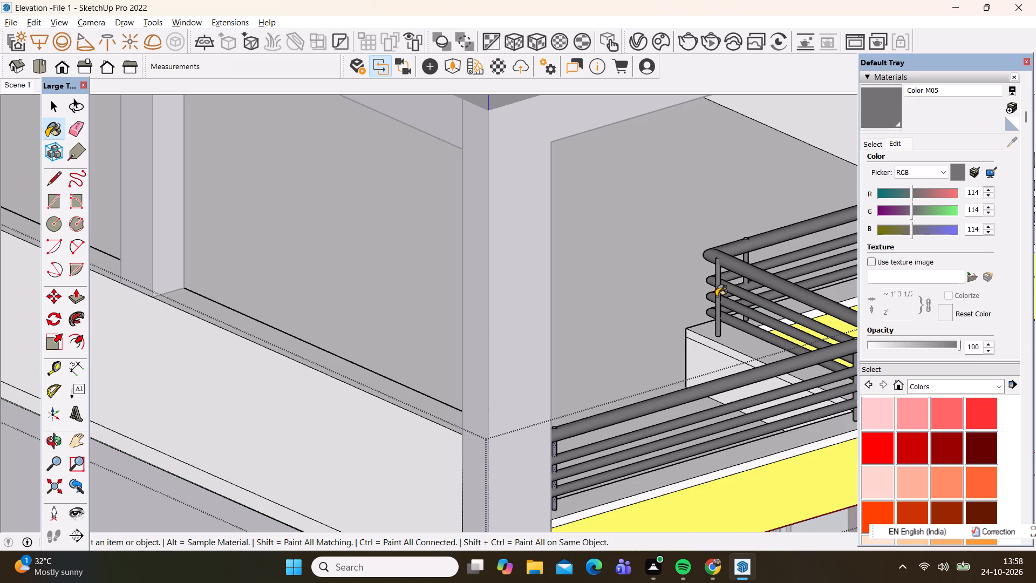
scroll(563, 326, down, 7)
scroll(800, 277, up, 5)
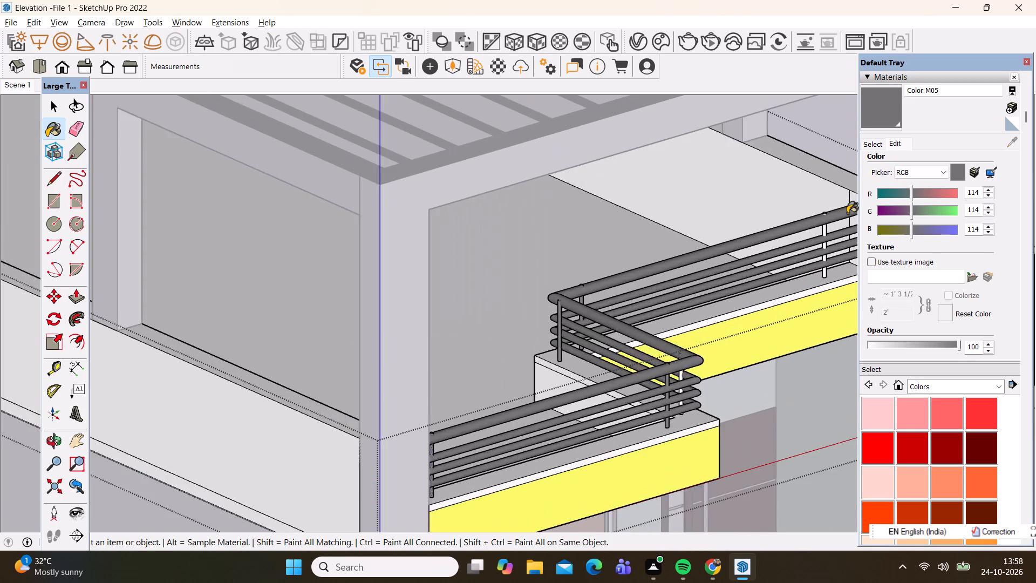
scroll(847, 213, up, 6)
click(806, 234)
scroll(473, 340, down, 4)
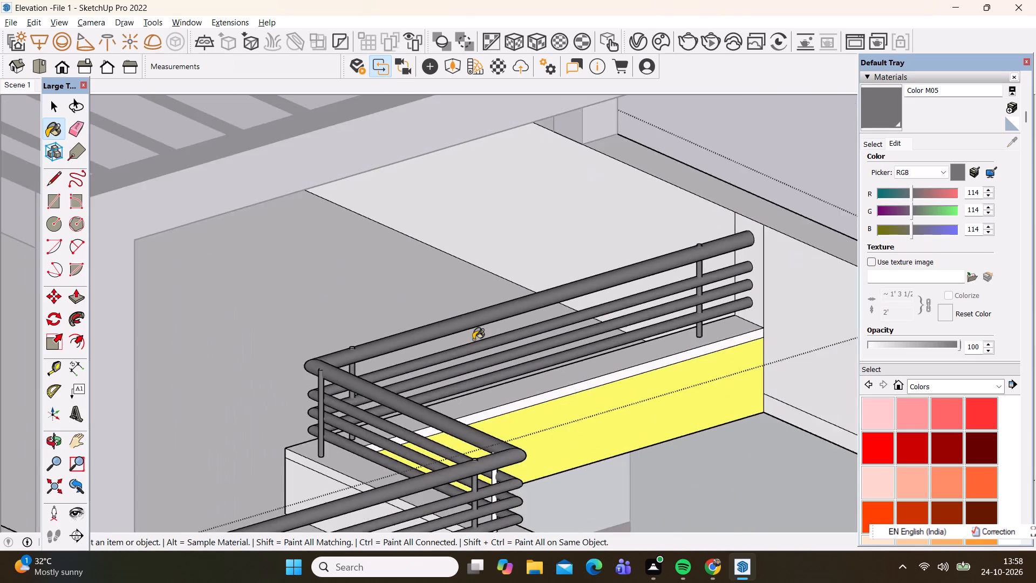
Paint the remaining white post of the short return, beside the lower railing run's corner, with Color M05.
scroll(473, 340, down, 4)
scroll(381, 415, down, 1)
middle_drag(391, 417, 595, 411)
scroll(491, 442, up, 3)
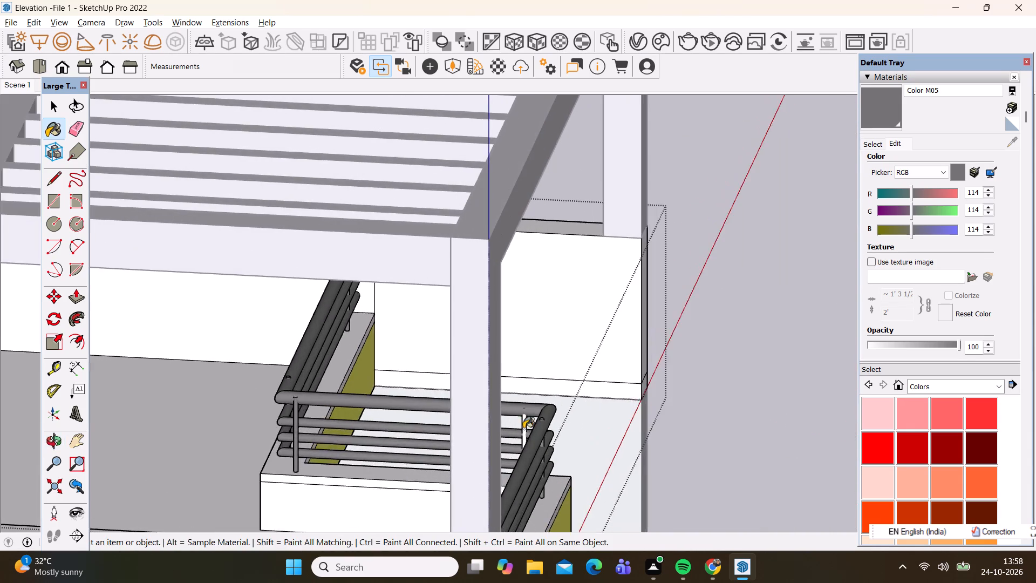
scroll(523, 429, up, 7)
click(520, 428)
scroll(529, 379, down, 5)
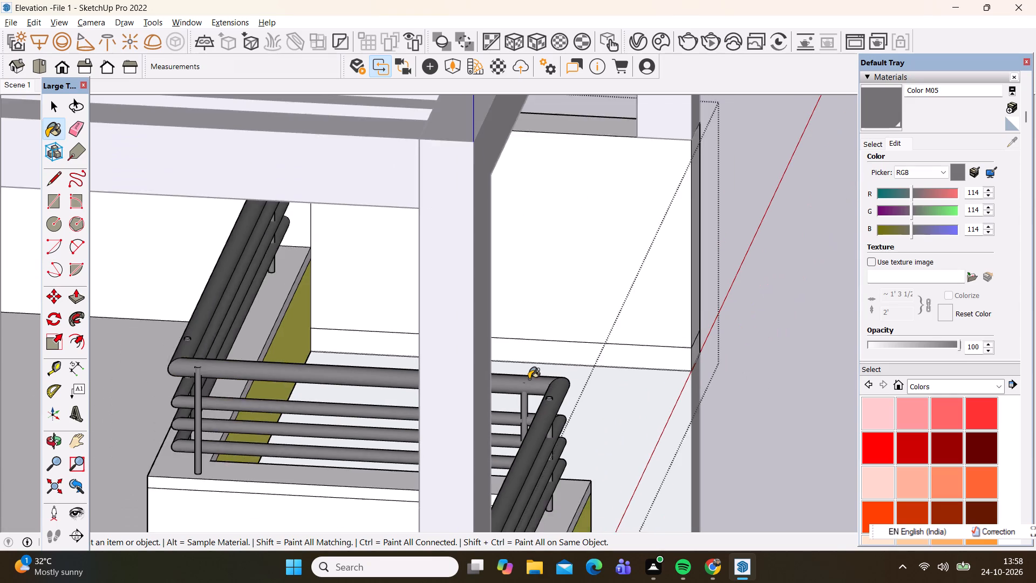
scroll(529, 379, down, 3)
key(space)
Leave the roof terrace group's editing level to return to the whole building model.
scroll(543, 377, down, 1)
middle_drag(543, 382, 88, 307)
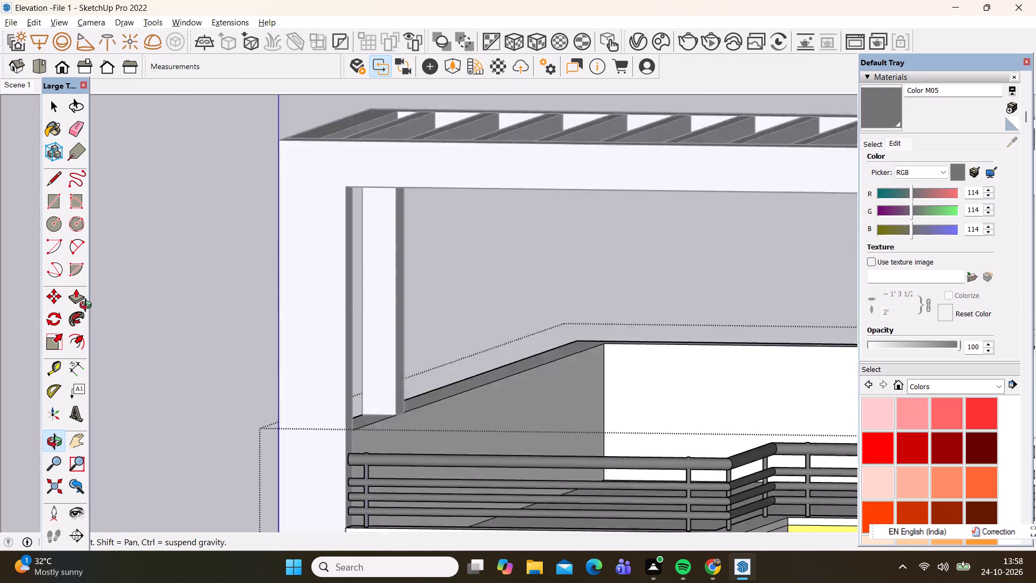
middle_drag(88, 307, 87, 306)
scroll(214, 286, down, 11)
scroll(393, 338, up, 3)
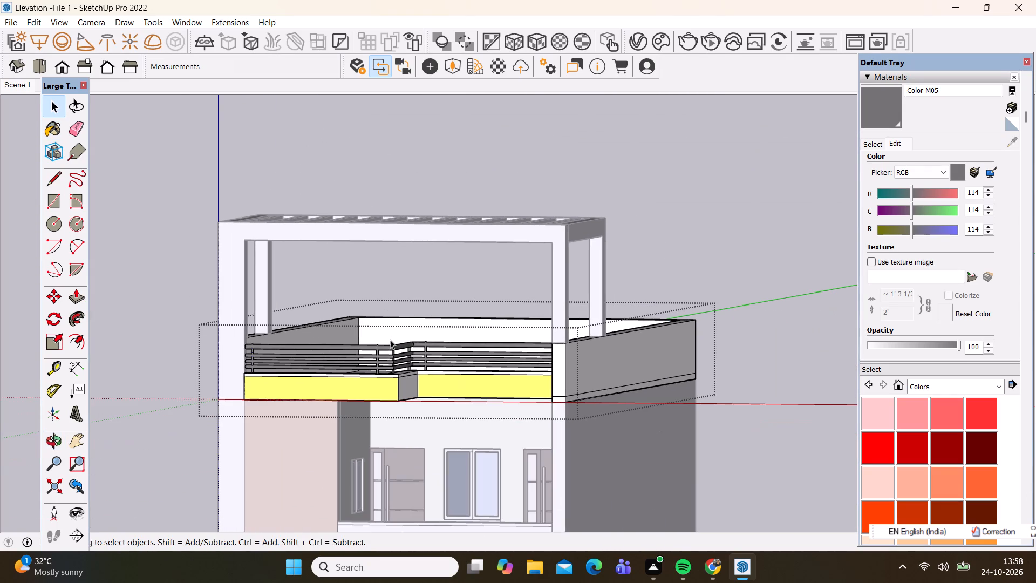
scroll(356, 207, down, 7)
middle_drag(346, 266, 432, 279)
scroll(363, 270, down, 1)
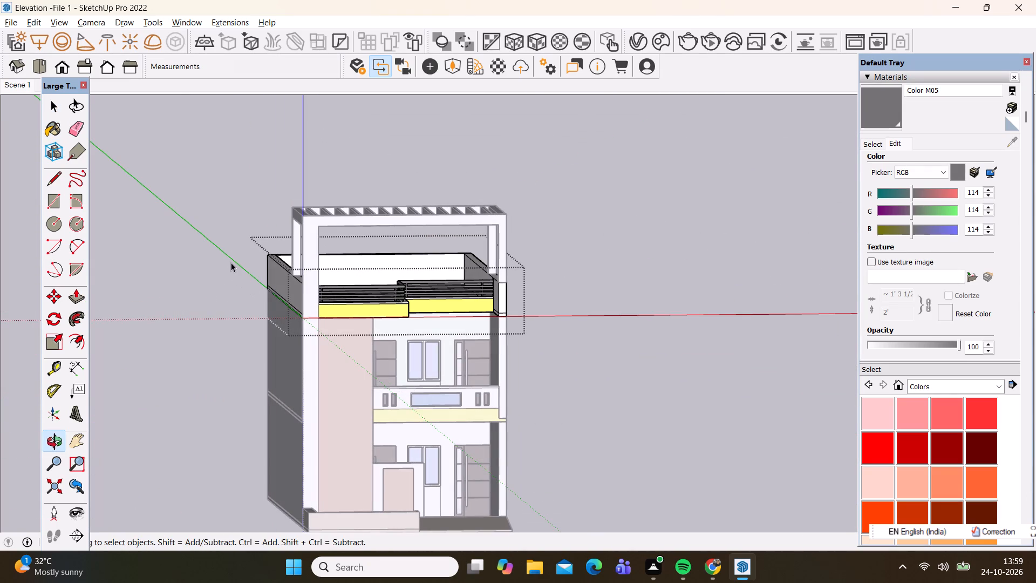
key(space)
click(176, 259)
Examine the whole front elevation, checking the painted railing together with the facade and entrance.
scroll(310, 223, down, 3)
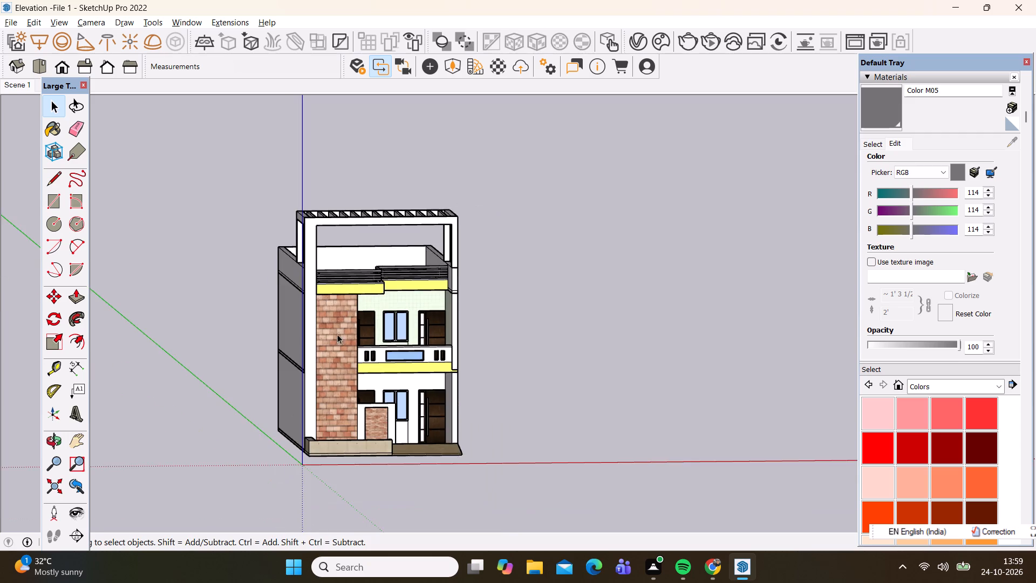
middle_drag(328, 376, 271, 398)
scroll(328, 377, down, 1)
scroll(315, 507, up, 7)
scroll(373, 446, down, 3)
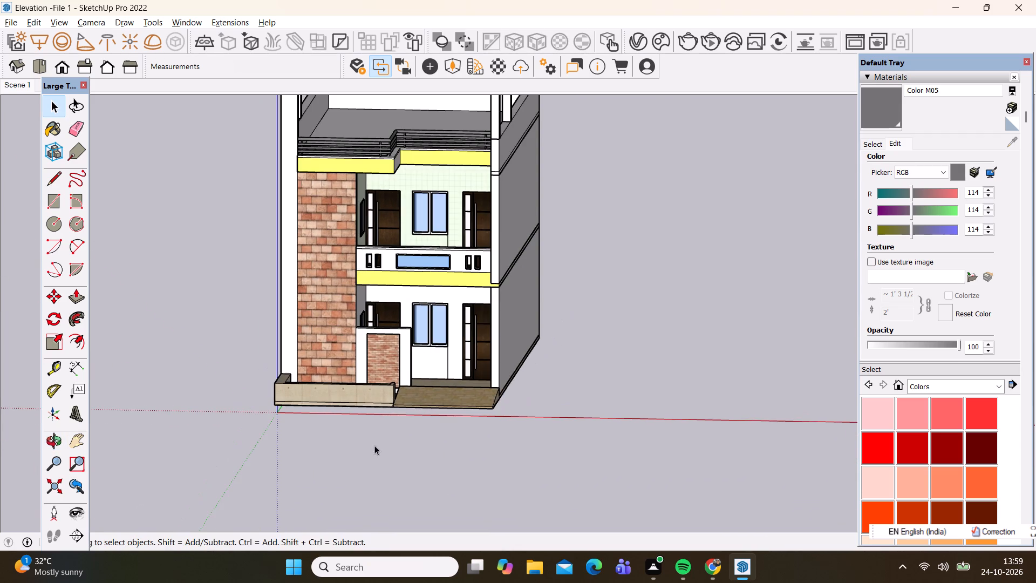
scroll(348, 286, down, 4)
middle_drag(352, 357, 379, 337)
scroll(379, 337, down, 1)
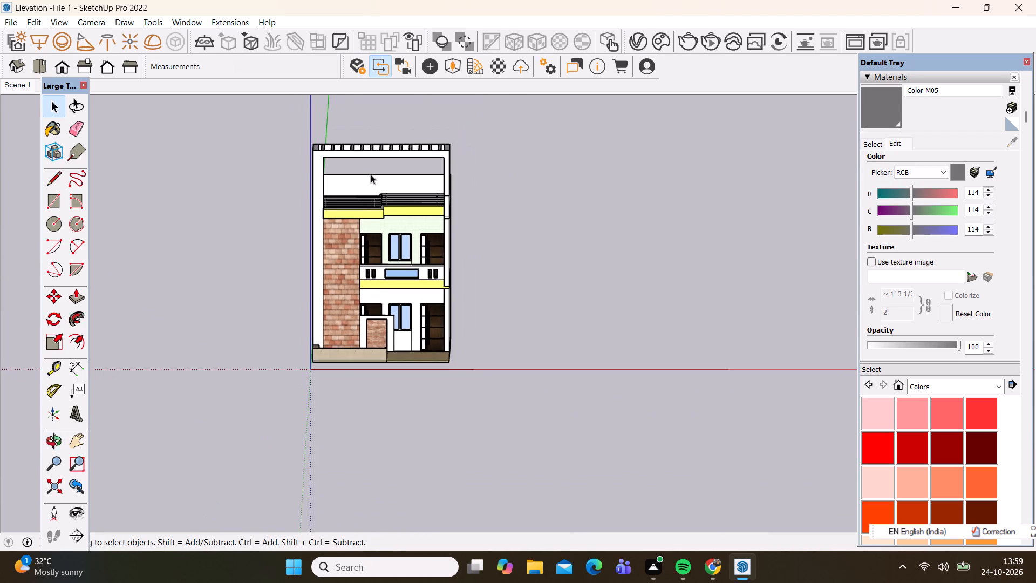
scroll(371, 148, up, 5)
scroll(379, 154, down, 3)
scroll(375, 358, up, 3)
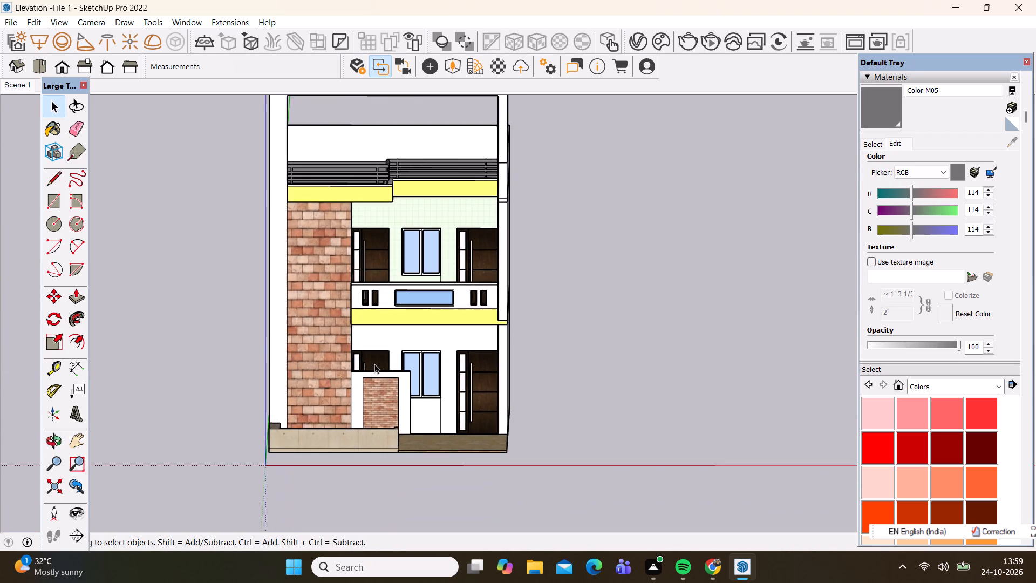
scroll(374, 363, down, 3)
scroll(374, 196, up, 3)
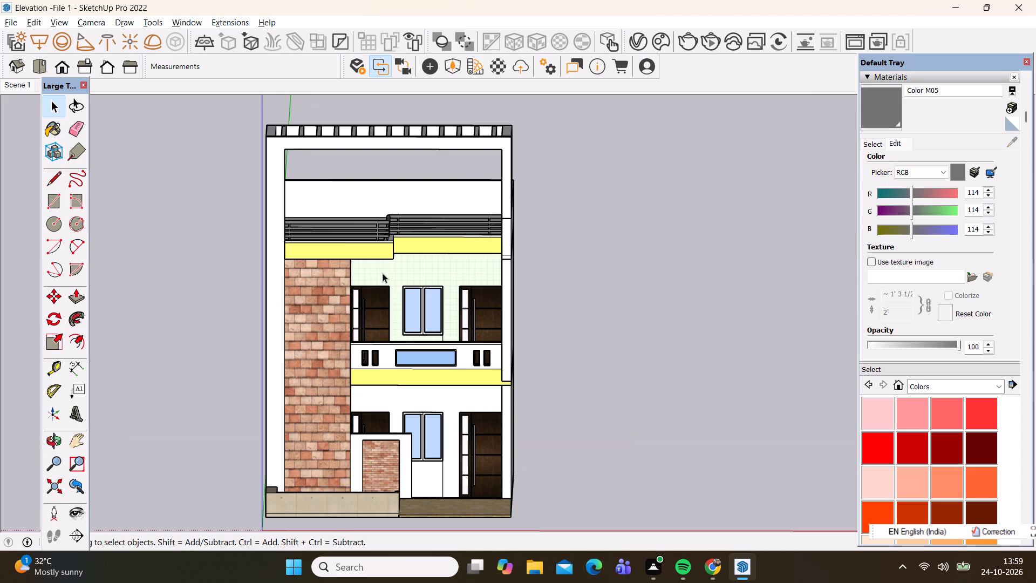
middle_drag(383, 273, 386, 264)
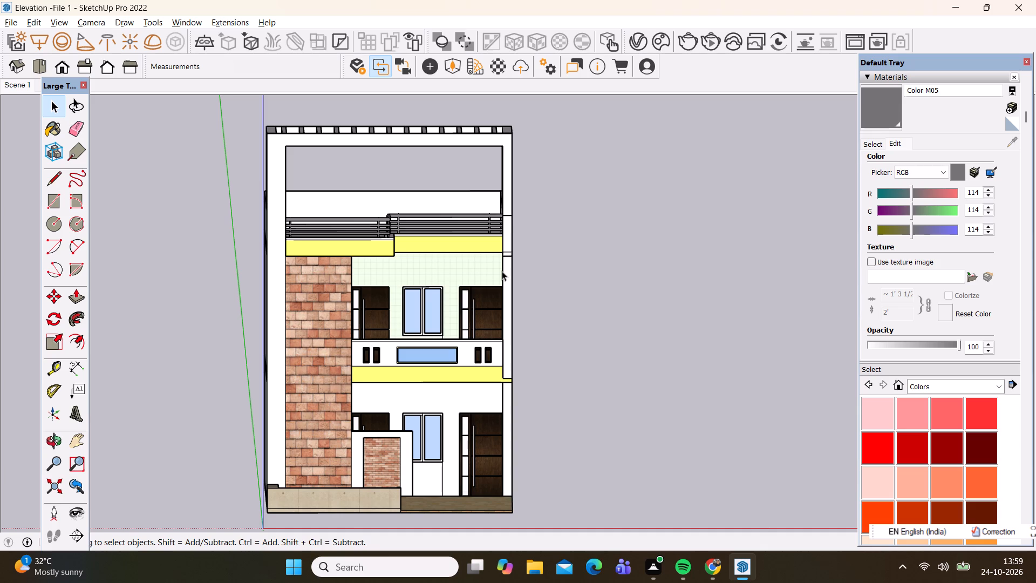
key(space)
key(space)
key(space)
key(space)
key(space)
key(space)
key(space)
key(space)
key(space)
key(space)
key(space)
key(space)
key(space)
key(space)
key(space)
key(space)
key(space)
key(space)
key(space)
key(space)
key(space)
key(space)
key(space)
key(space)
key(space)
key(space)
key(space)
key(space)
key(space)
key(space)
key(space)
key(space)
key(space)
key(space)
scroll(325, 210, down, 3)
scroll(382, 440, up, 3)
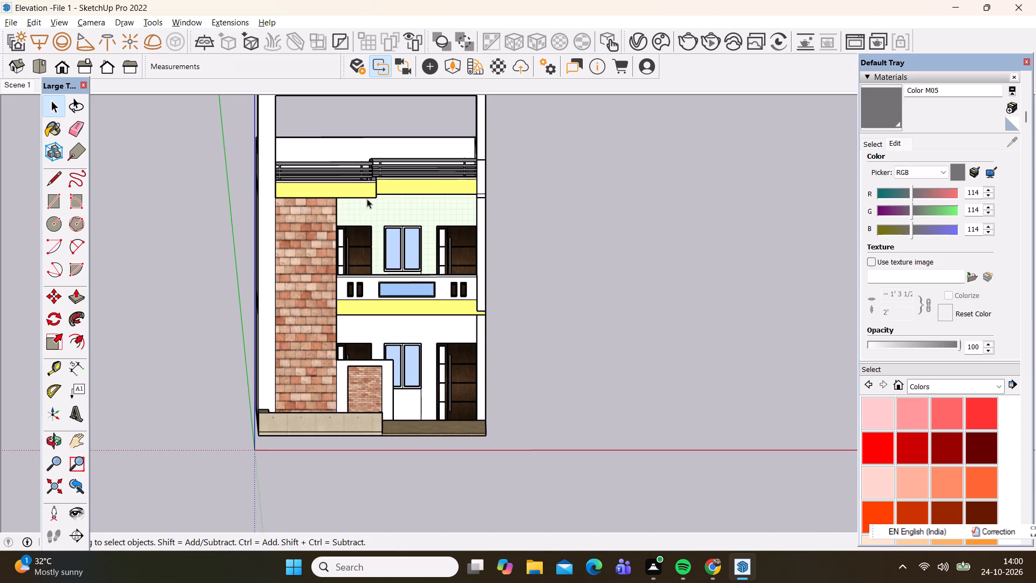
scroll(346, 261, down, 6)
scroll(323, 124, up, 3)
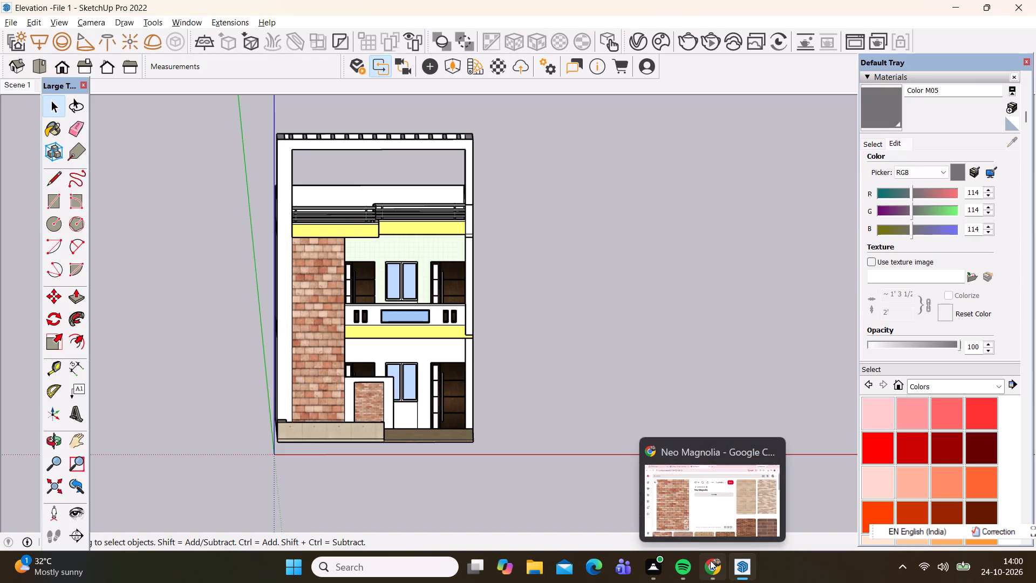
Switch to Chrome and search 3D Warehouse models for "gate".
click(704, 519)
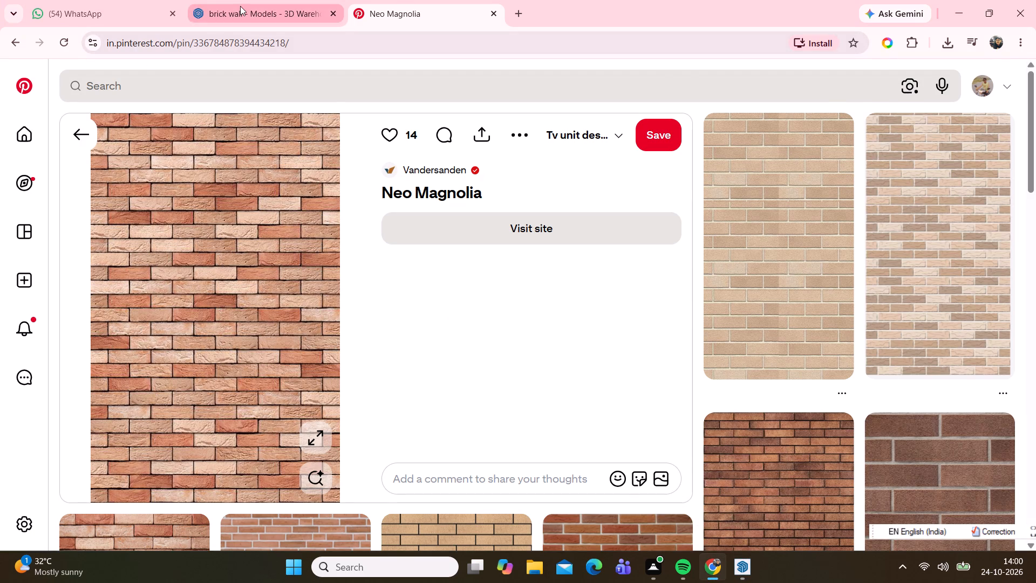
click(240, 6)
drag(385, 78, 258, 97)
key(BackSpace)
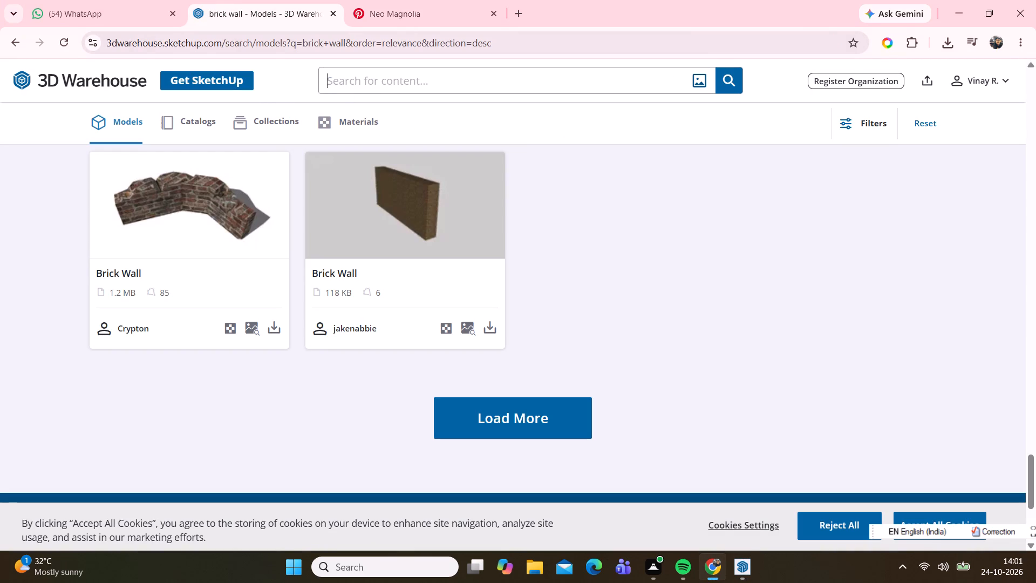
text(fr)
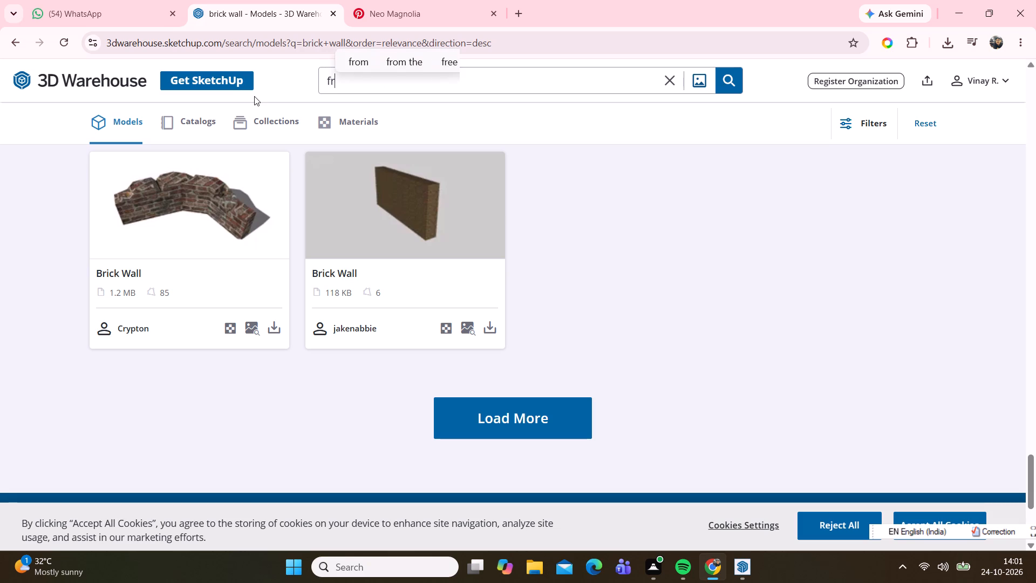
key(BackSpace)
key(BackSpace)
text(gate)
key(Return)
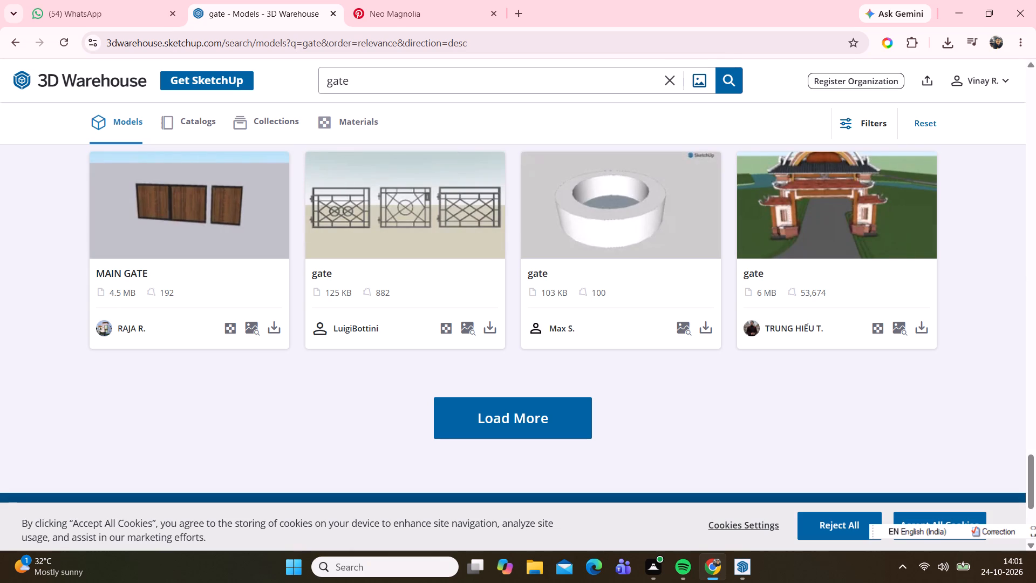
Replace the 3D Warehouse search with "home gate".
click(374, 82)
key(space)
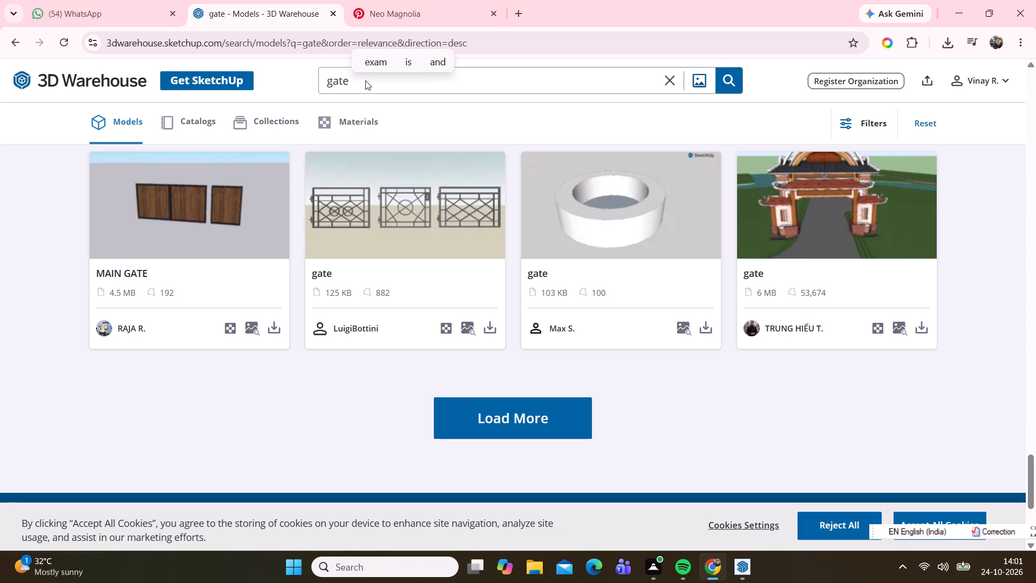
drag(352, 78, 281, 71)
key(BackSpace)
key(BackSpace)
key(BackSpace)
key(BackSpace)
key(BackSpace)
key(BackSpace)
key(BackSpace)
key(BackSpace)
key(BackSpace)
key(BackSpace)
key(BackSpace)
key(BackSpace)
key(BackSpace)
key(BackSpace)
text(home gate)
key(Return)
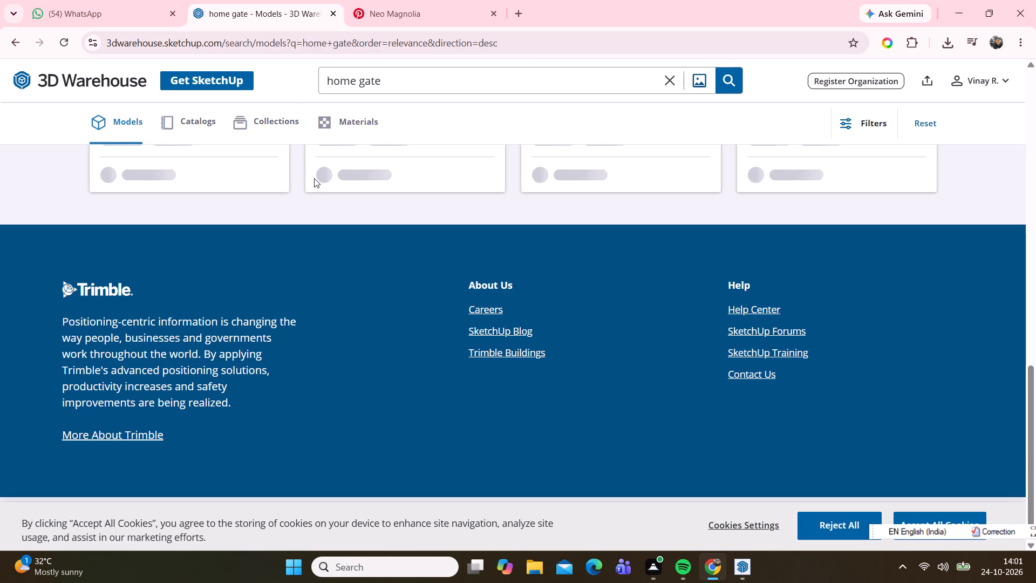
Browse the home gate models for one that suits the building's entrance.
scroll(319, 223, up, 2)
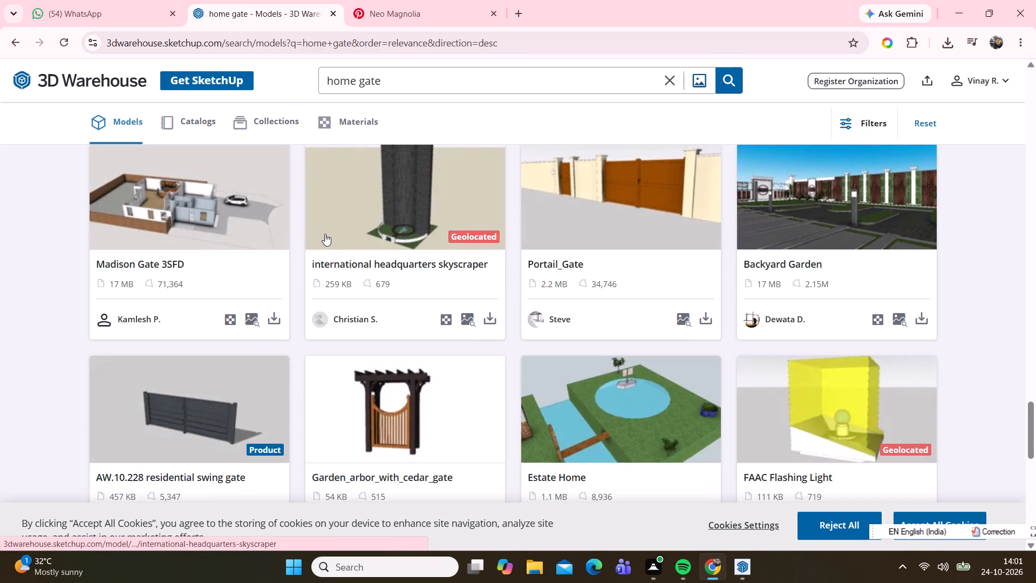
scroll(325, 234, down, 1)
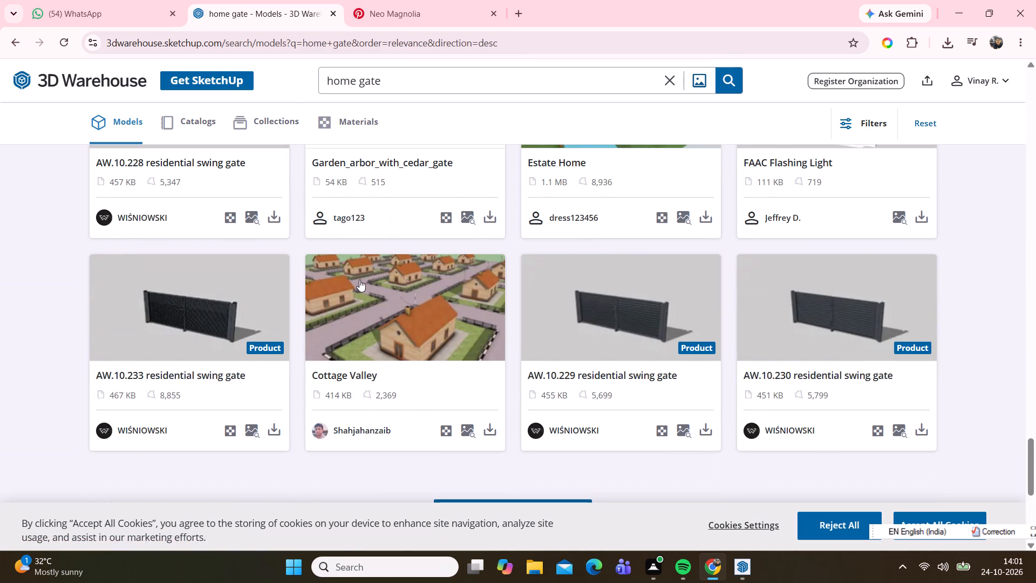
scroll(359, 280, up, 2)
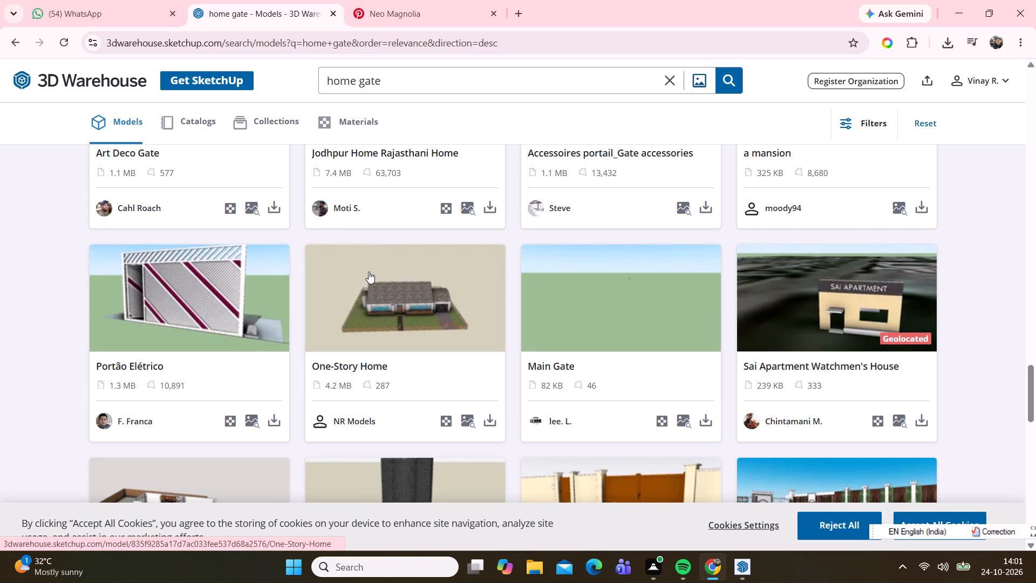
scroll(387, 323, up, 2)
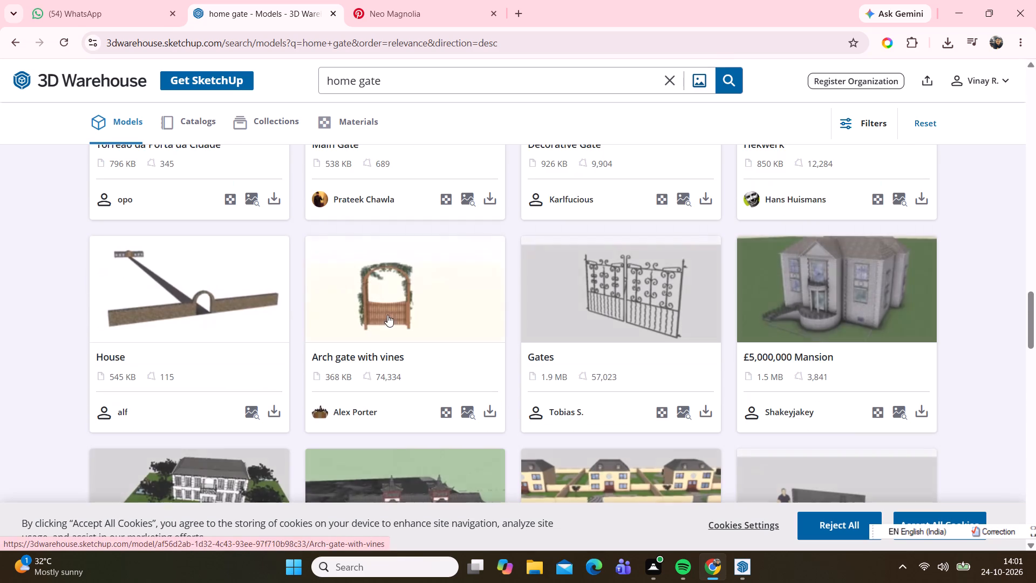
scroll(390, 330, up, 1)
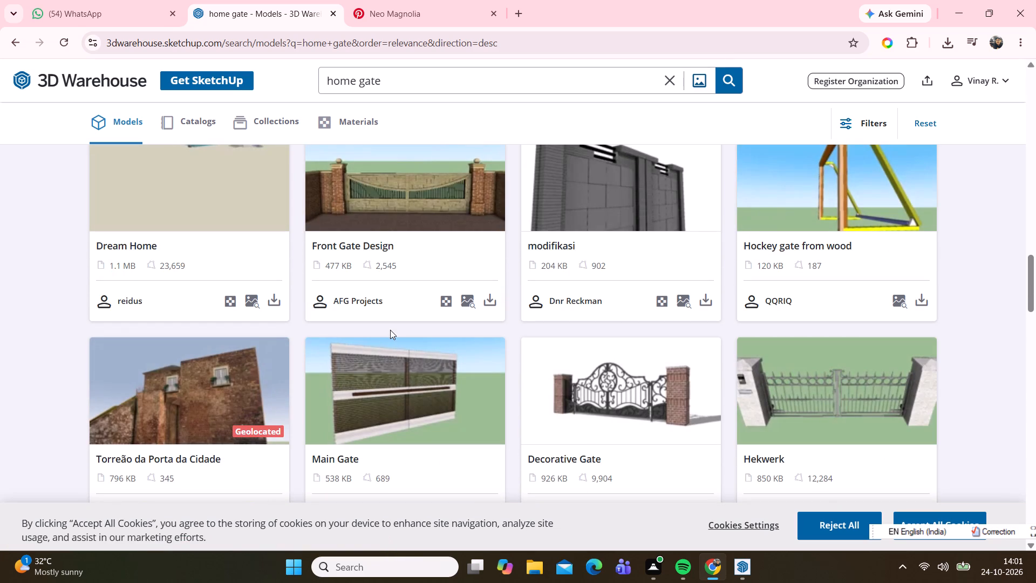
scroll(390, 333, up, 1)
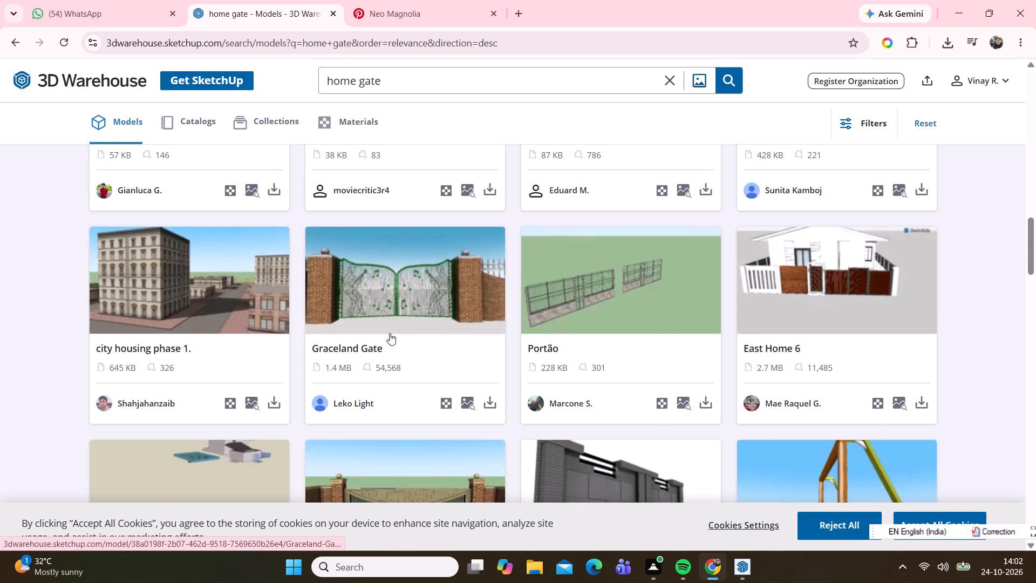
scroll(390, 333, up, 3)
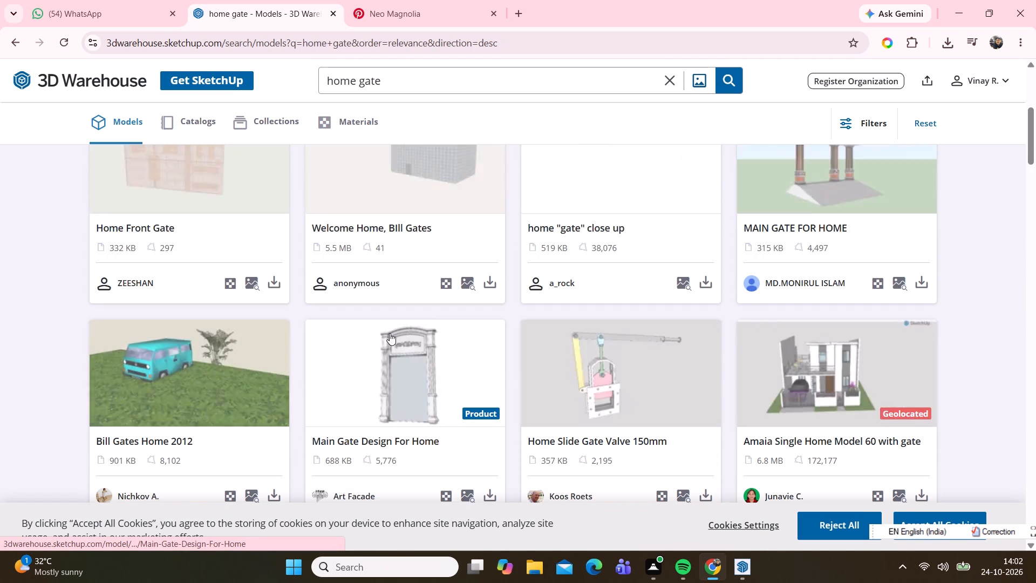
scroll(390, 333, up, 2)
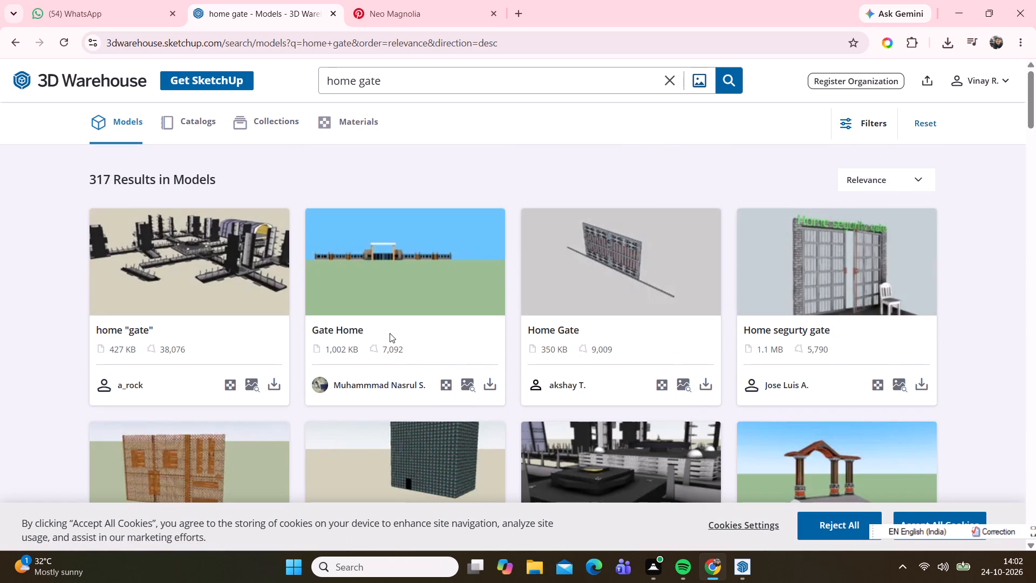
scroll(390, 333, down, 2)
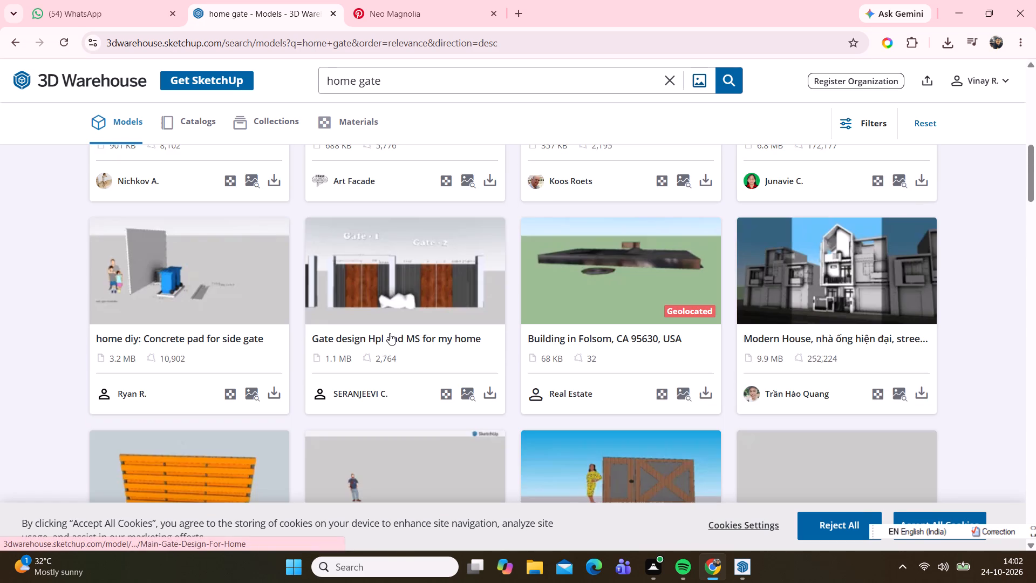
scroll(390, 333, up, 1)
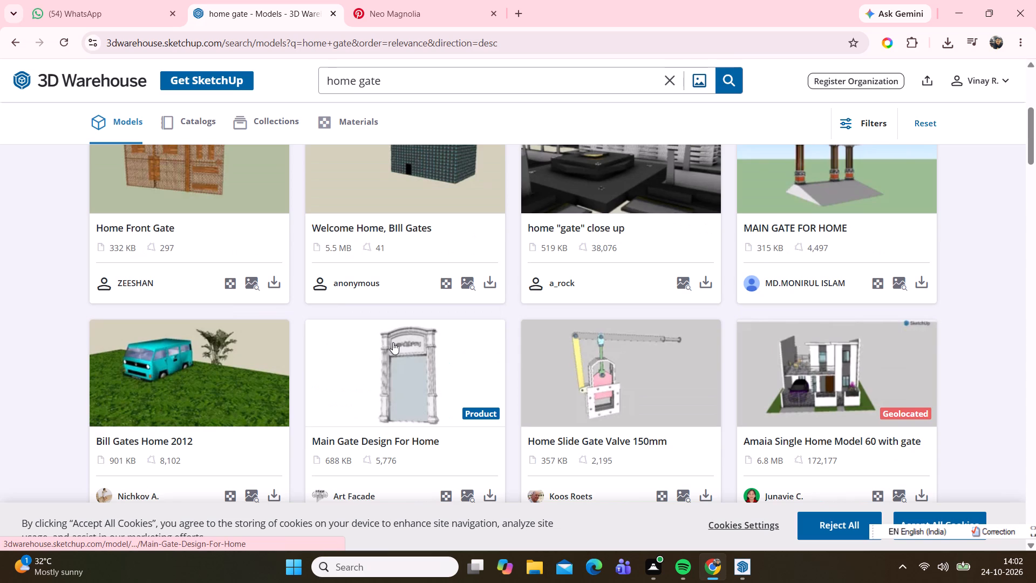